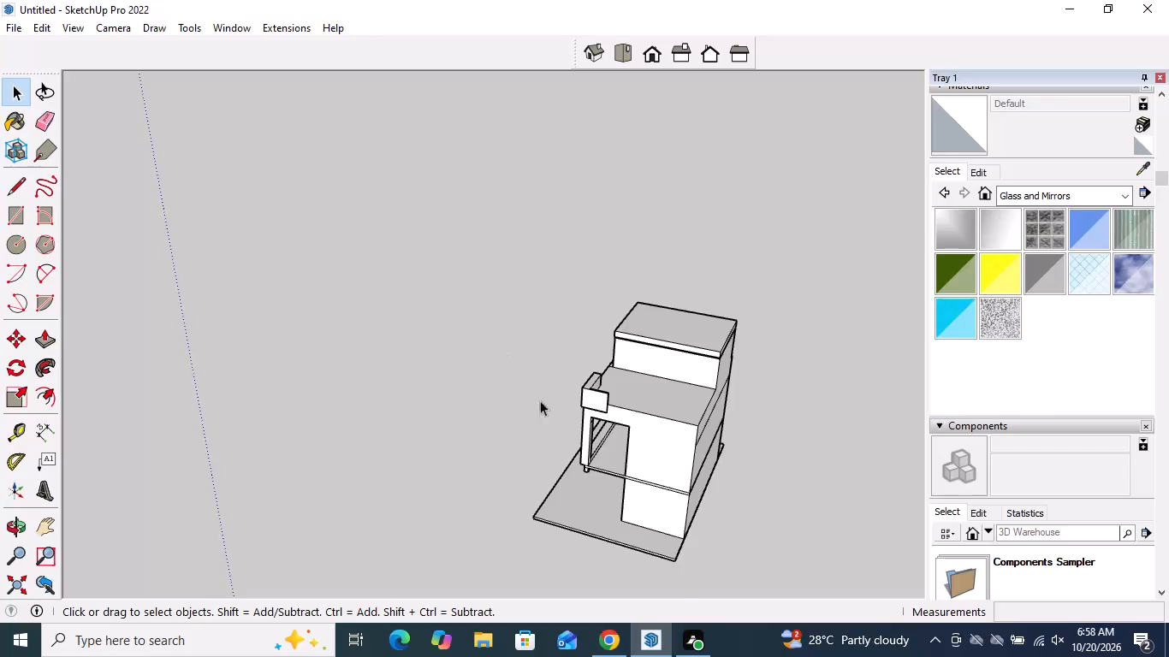
Push/Pull the end face of the short side parapet 16' 5" along the roof terrace edge to the rear corner.
scroll(696, 406, up, 9)
middle_drag(558, 423, 320, 394)
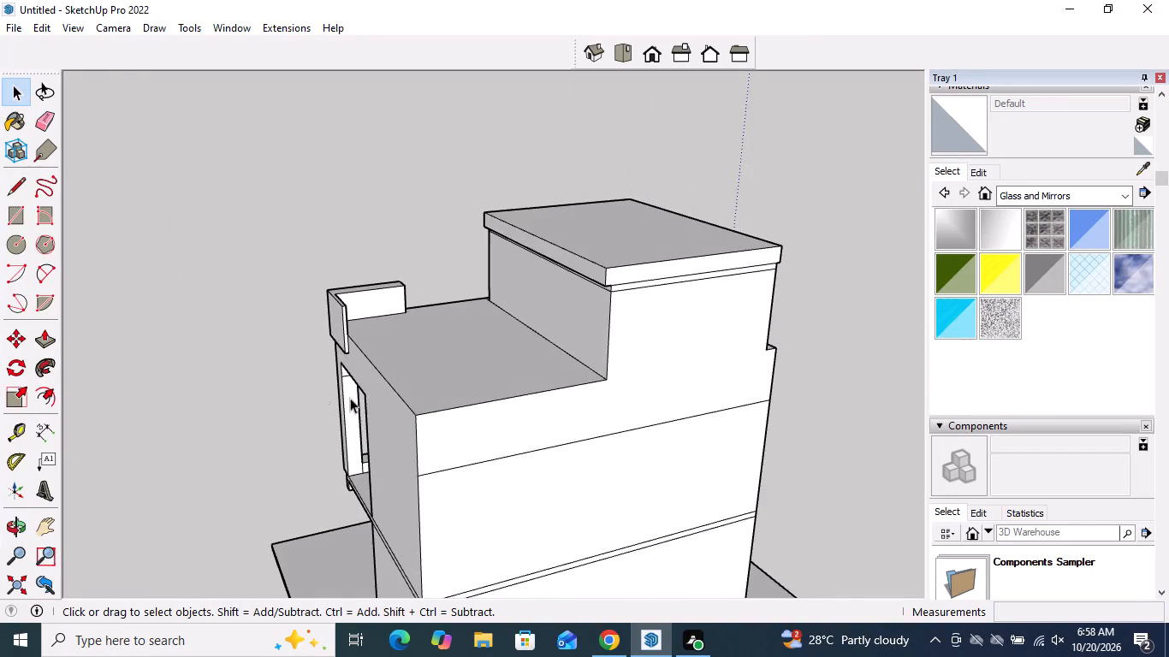
scroll(472, 424, up, 7)
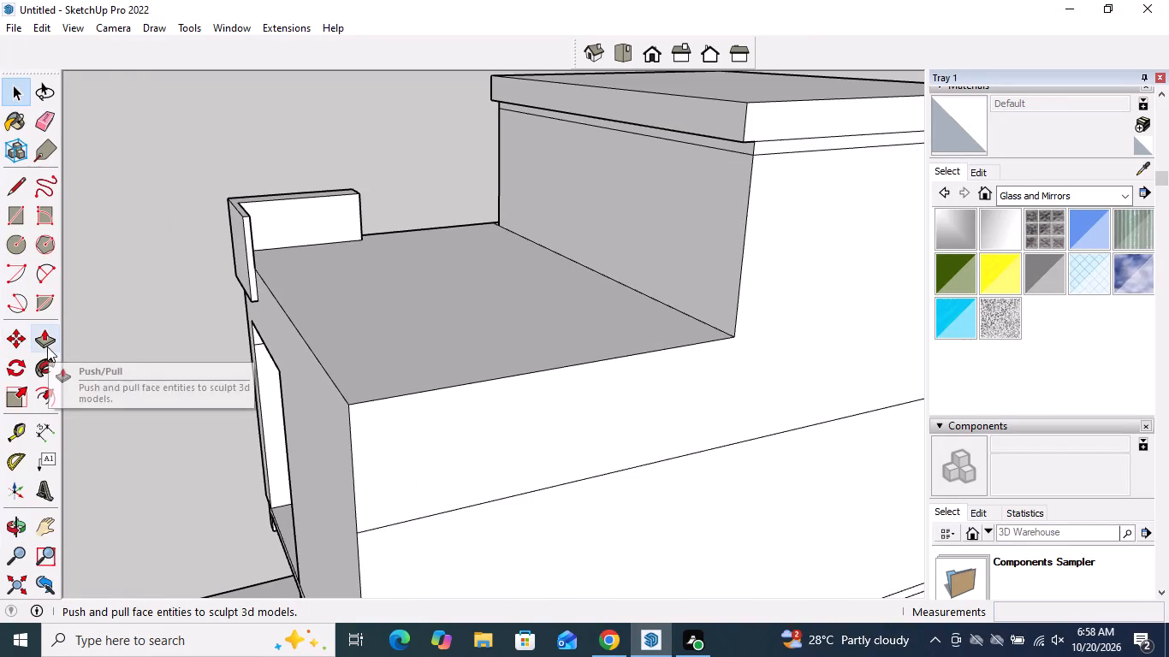
click(47, 346)
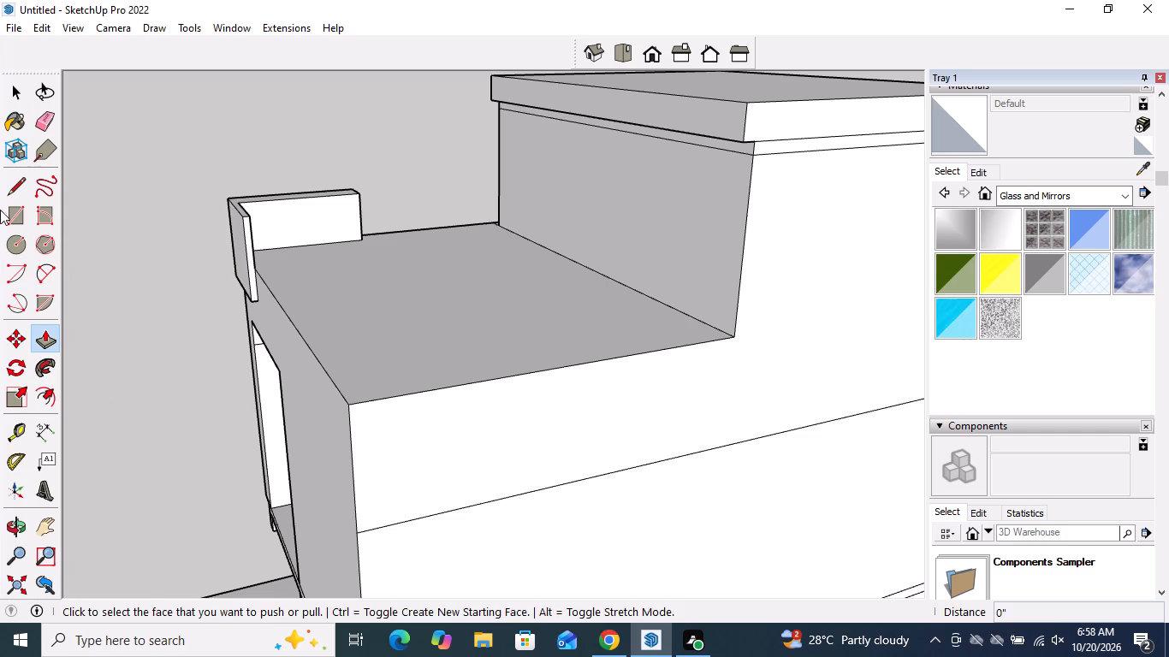
scroll(238, 291, up, 4)
scroll(264, 280, down, 4)
click(280, 269)
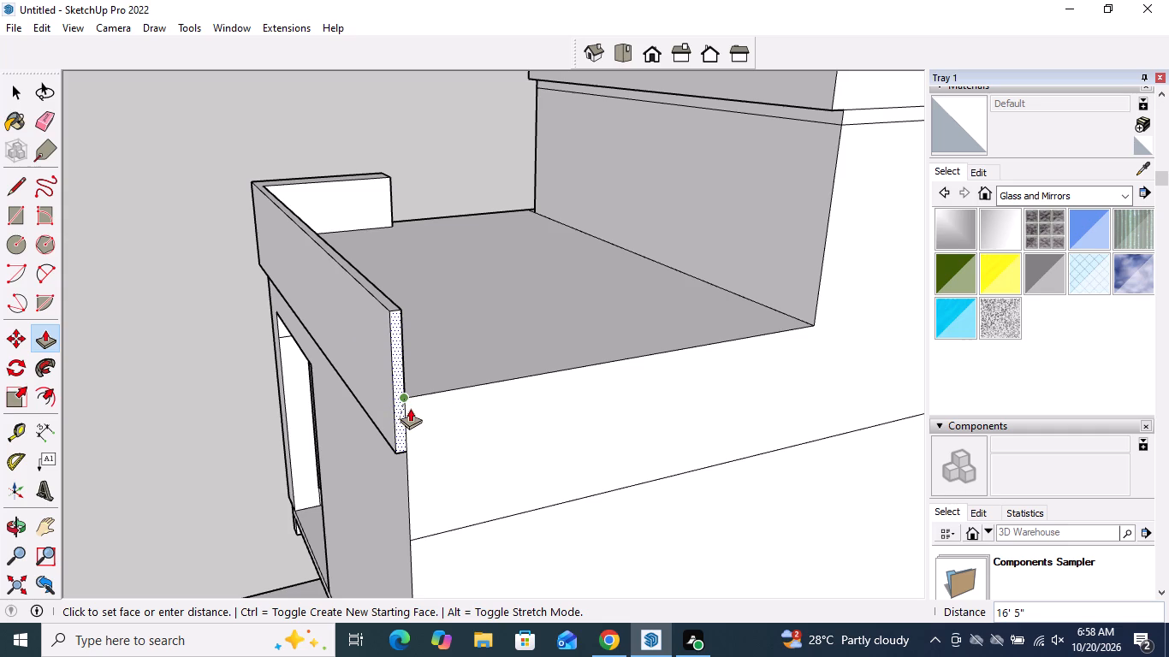
middle_drag(419, 405, 111, 424)
scroll(147, 405, down, 3)
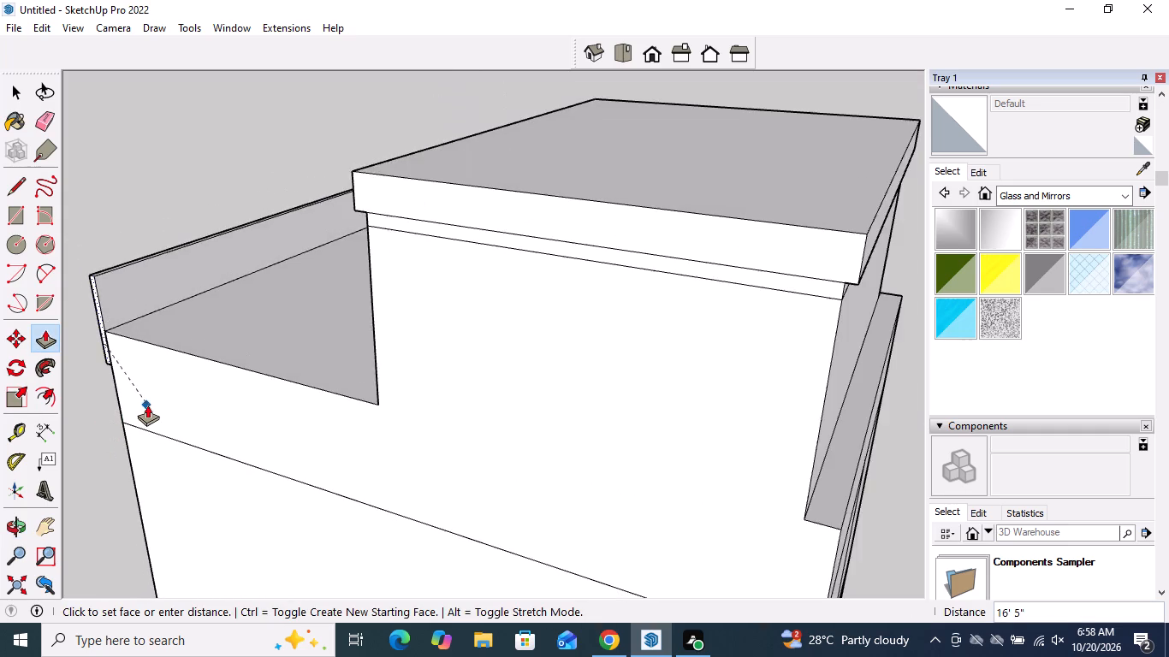
scroll(96, 314, up, 4)
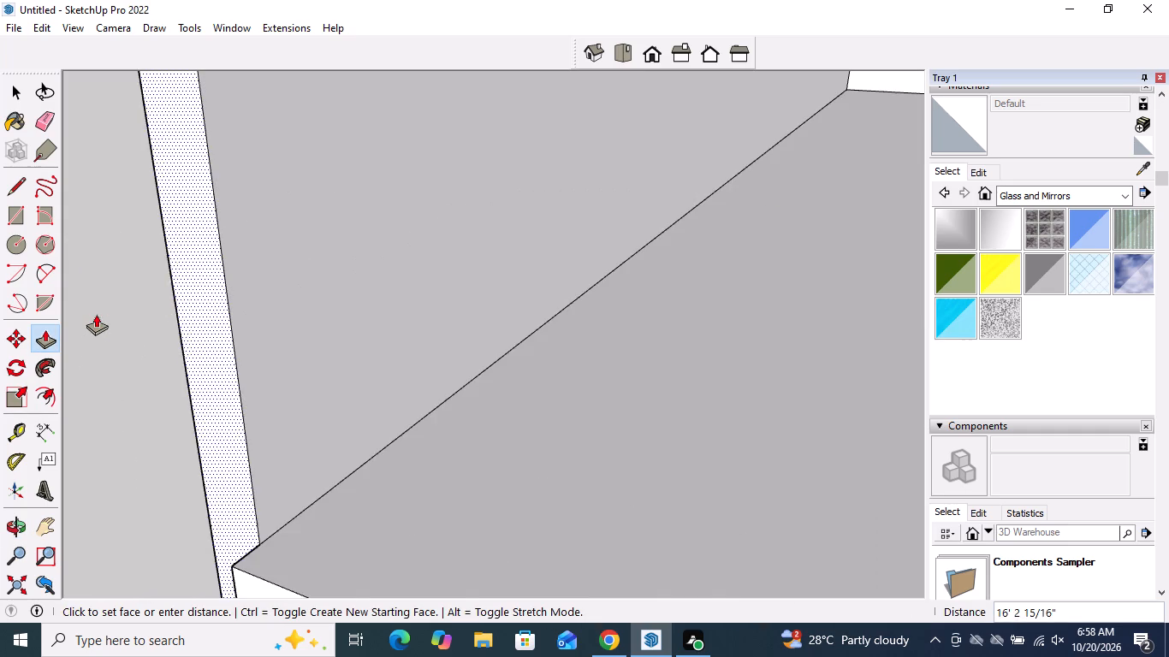
scroll(95, 314, down, 2)
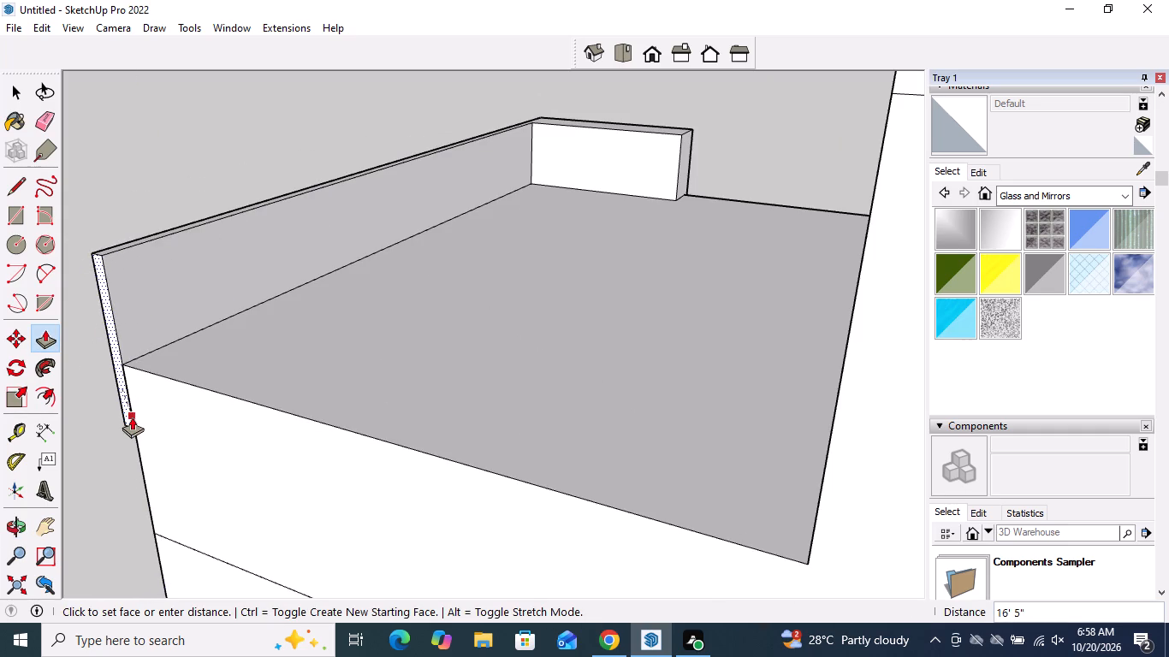
click(131, 417)
key(space)
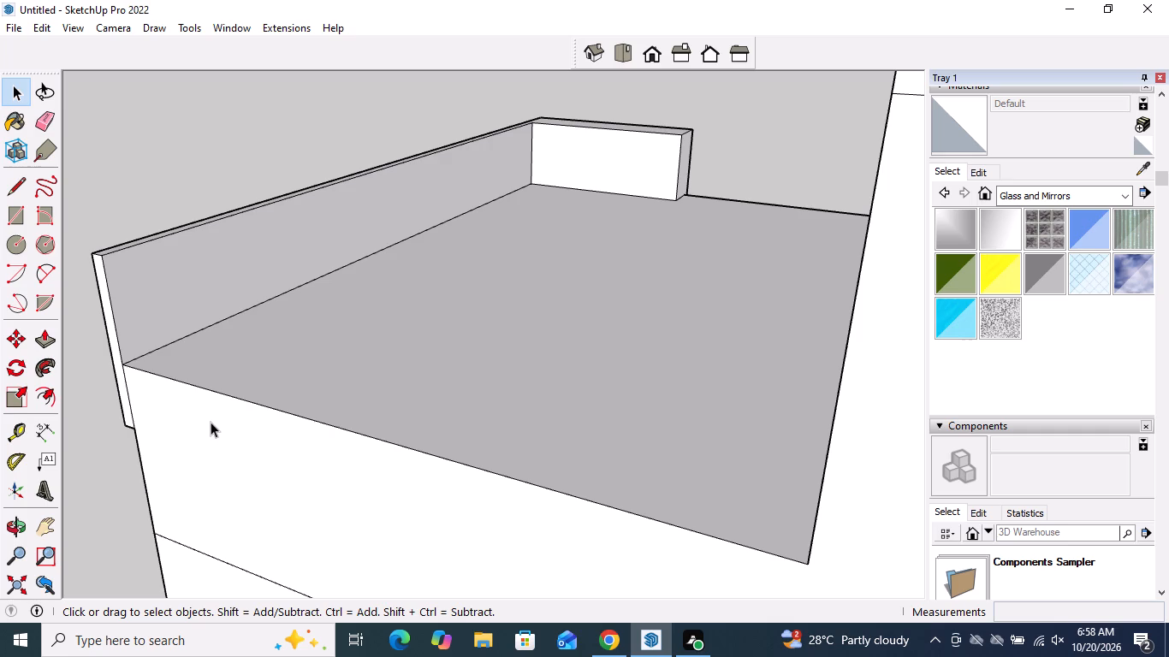
Draw a vertical line about 2' 5" long on the side parapet's inner face near its rear end, from top edge to roof.
click(21, 189)
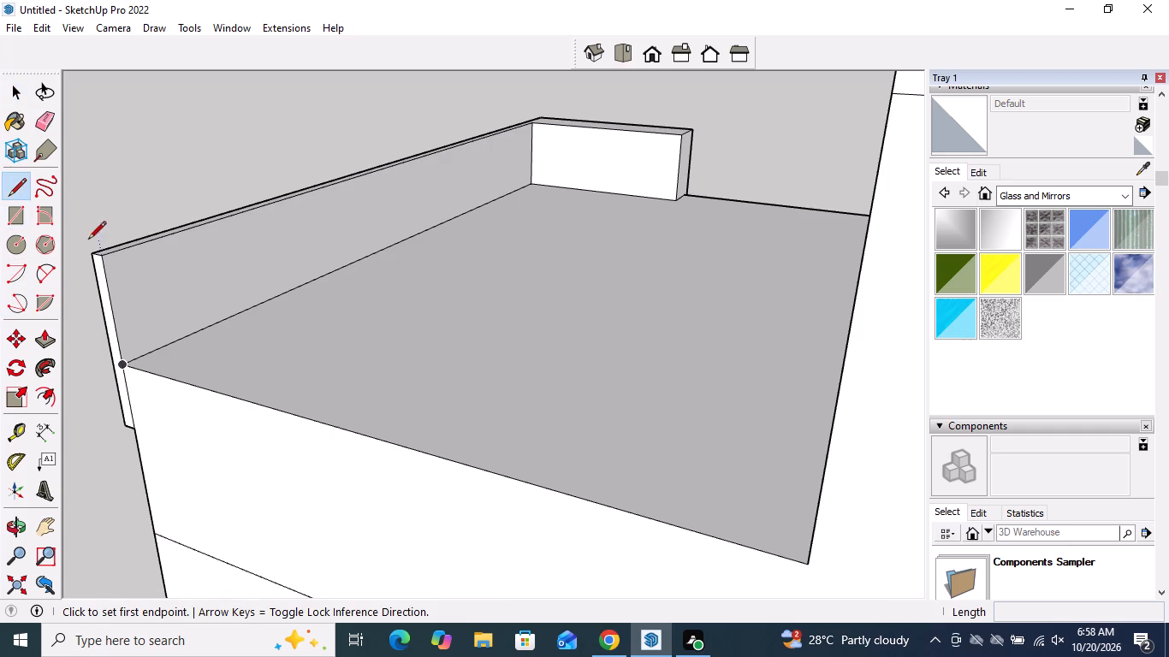
drag(114, 255, 126, 282)
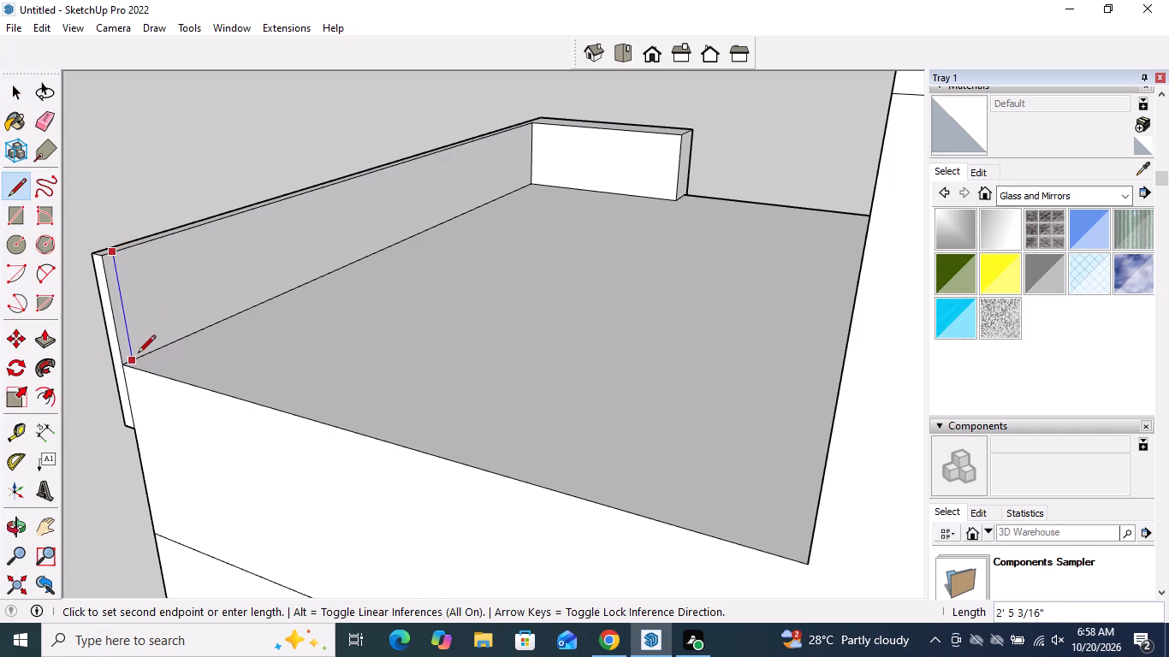
click(138, 352)
key(space)
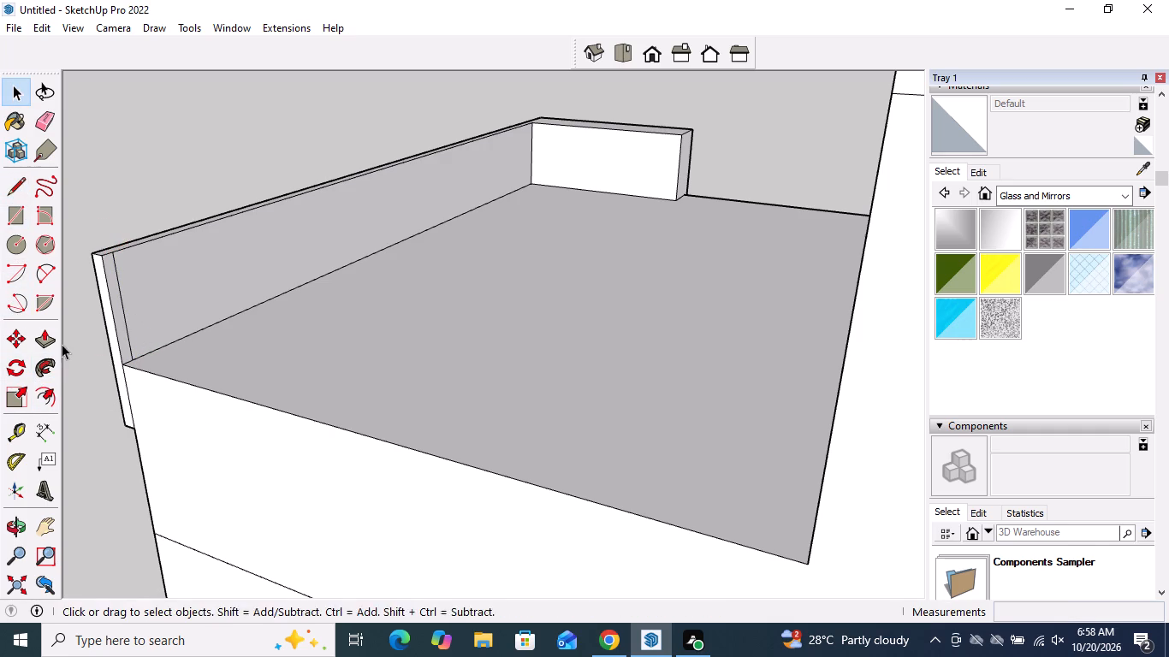
Push/Pull the narrow strip at the side parapet's rear end about 14' along the terrace's rear edge to the upper block.
click(54, 335)
click(118, 330)
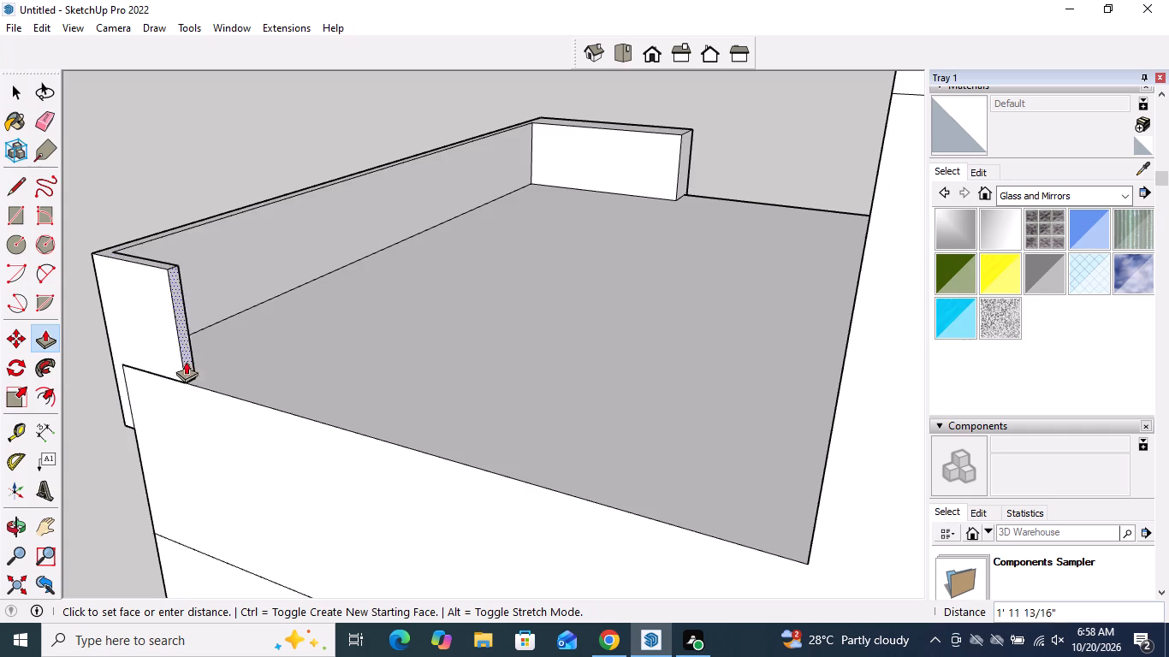
scroll(187, 361, down, 6)
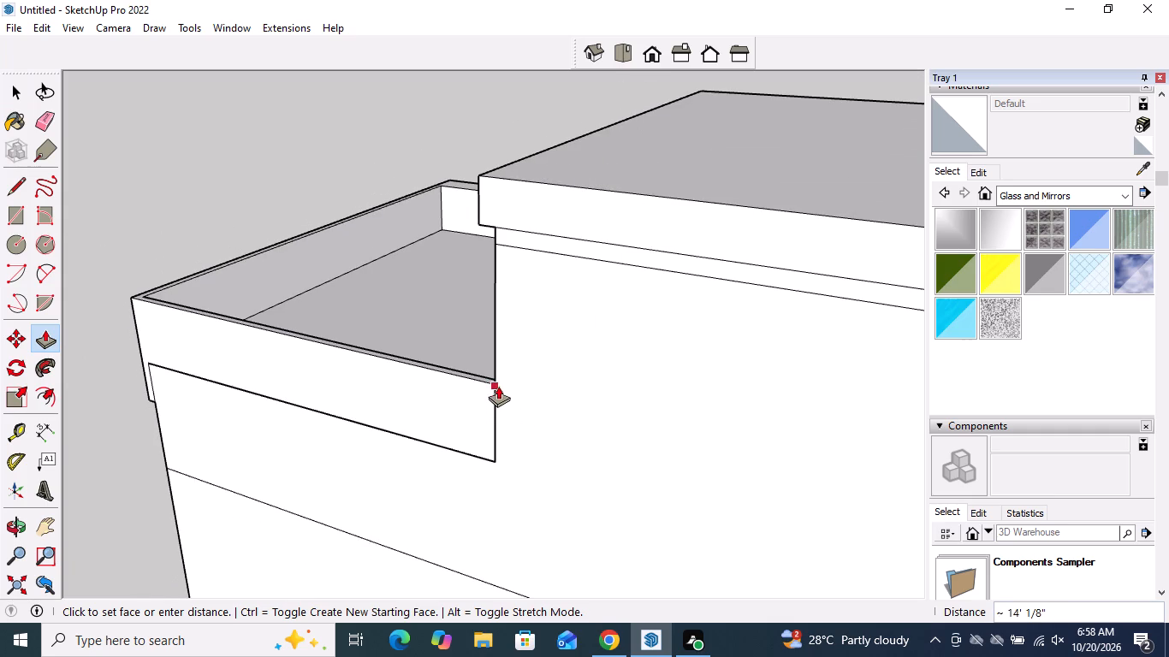
click(498, 382)
key(space)
Examine the roof terrace parapets and the open stretch of the front edge from several sides.
scroll(369, 398, down, 6)
middle_drag(429, 411, 507, 414)
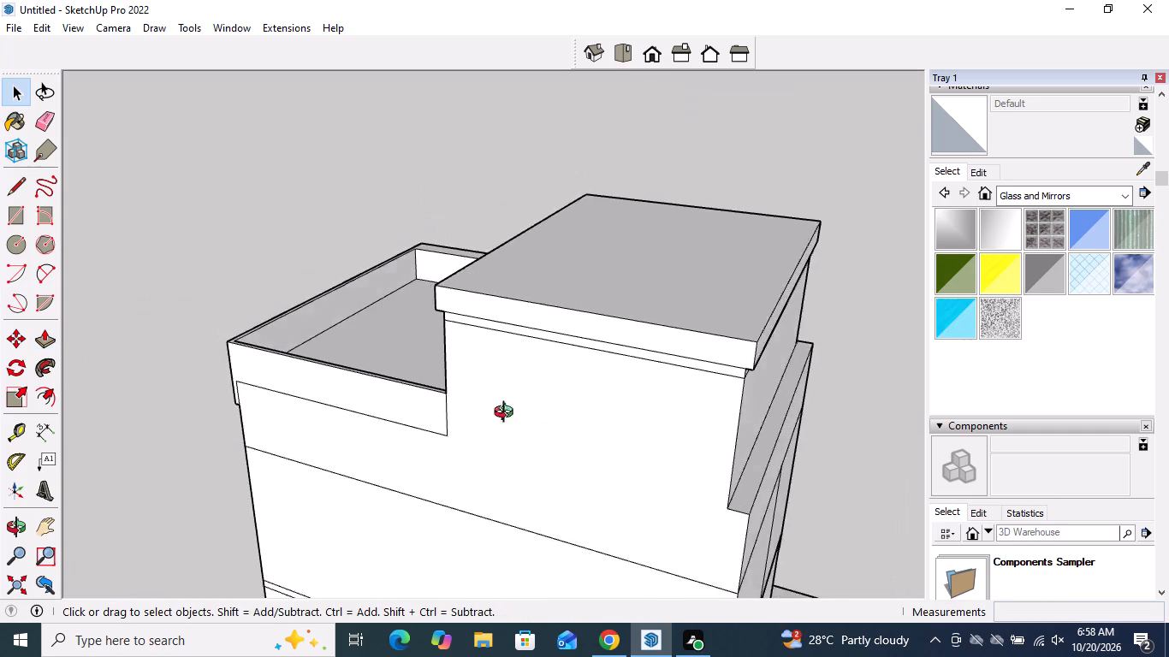
middle_drag(507, 414, 1049, 409)
middle_drag(626, 437, 1103, 432)
scroll(727, 304, up, 1)
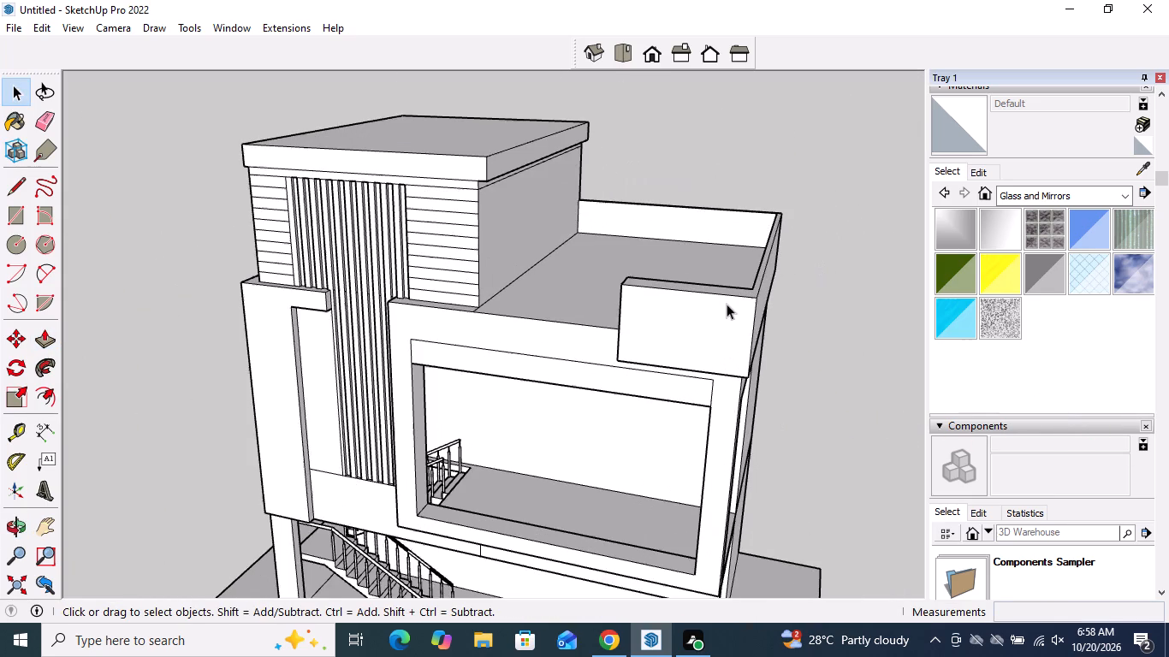
scroll(727, 304, up, 3)
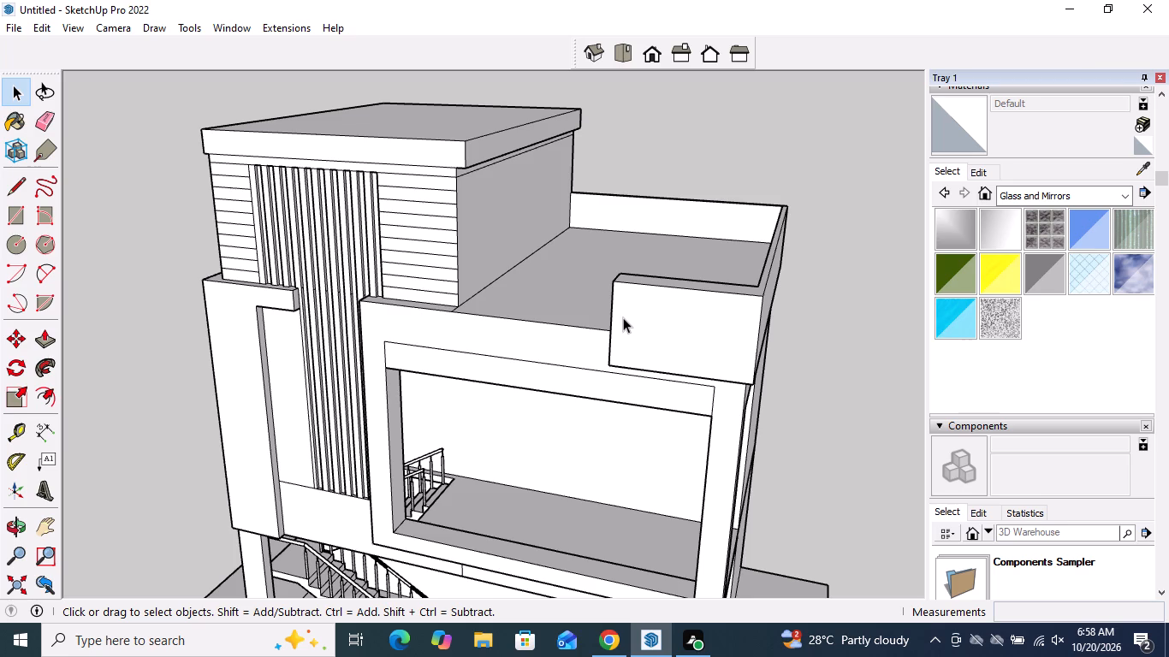
middle_drag(623, 315, 699, 385)
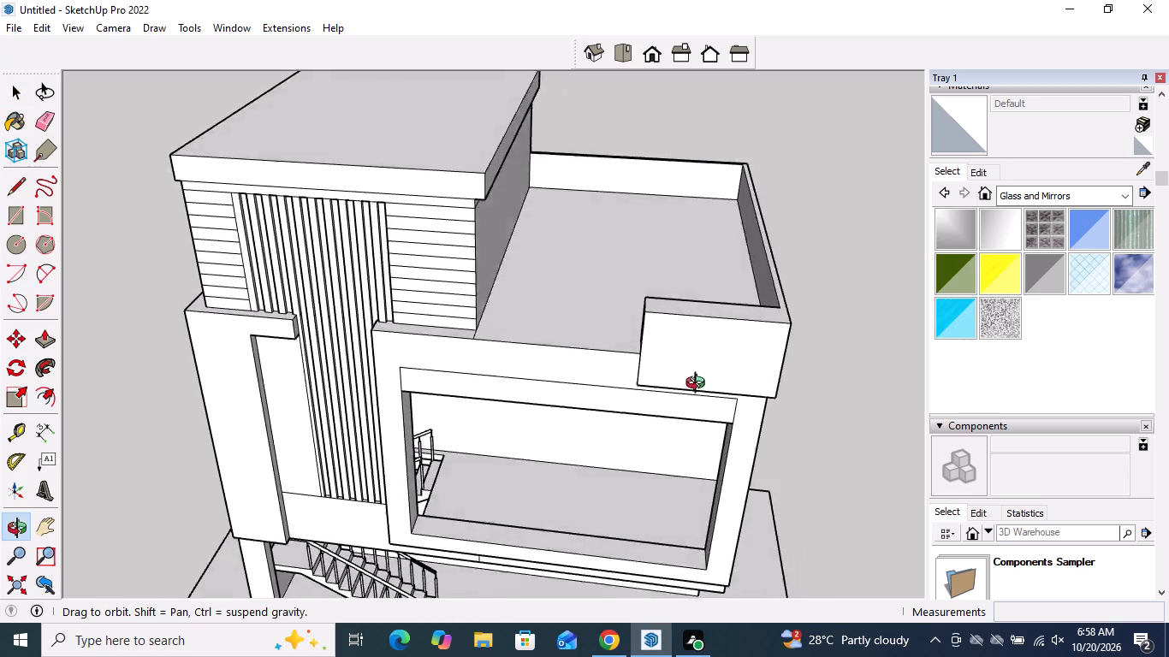
middle_drag(699, 385, 735, 394)
scroll(735, 394, down, 3)
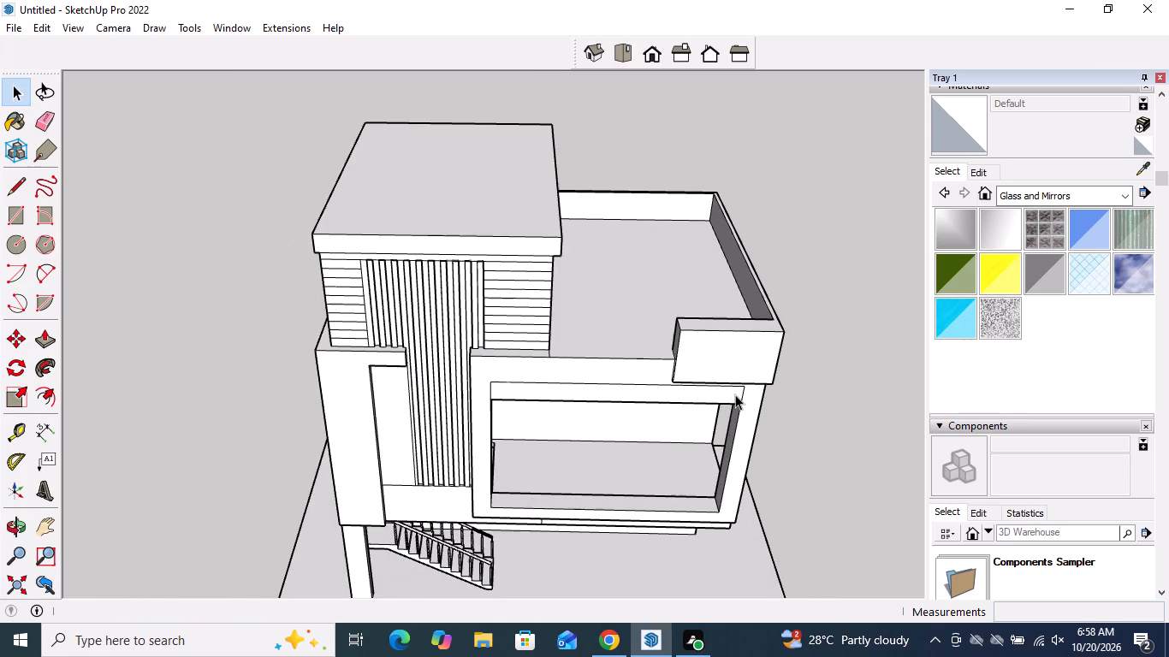
scroll(650, 343, up, 3)
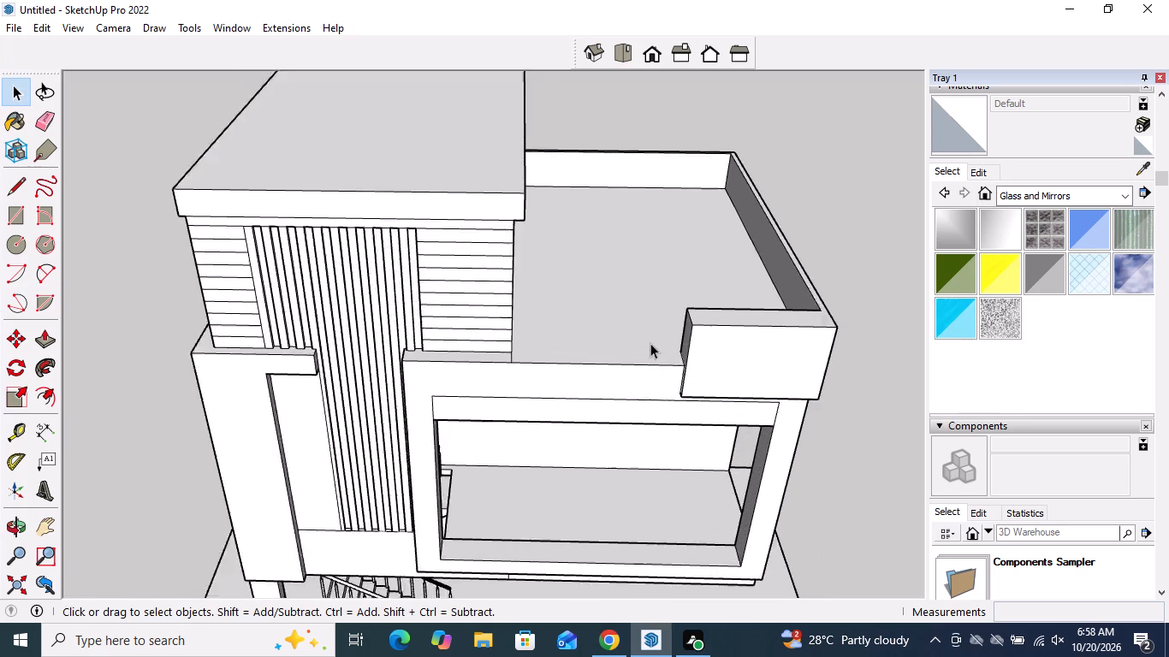
scroll(650, 343, up, 10)
middle_drag(650, 340, 722, 333)
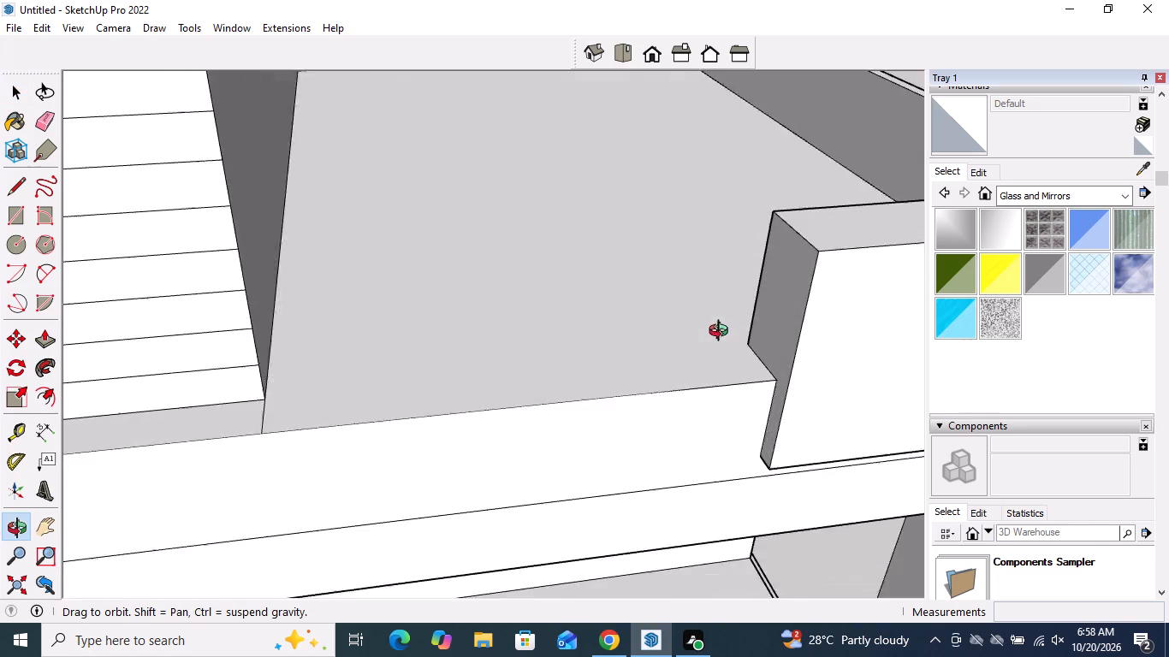
middle_drag(722, 333, 312, 339)
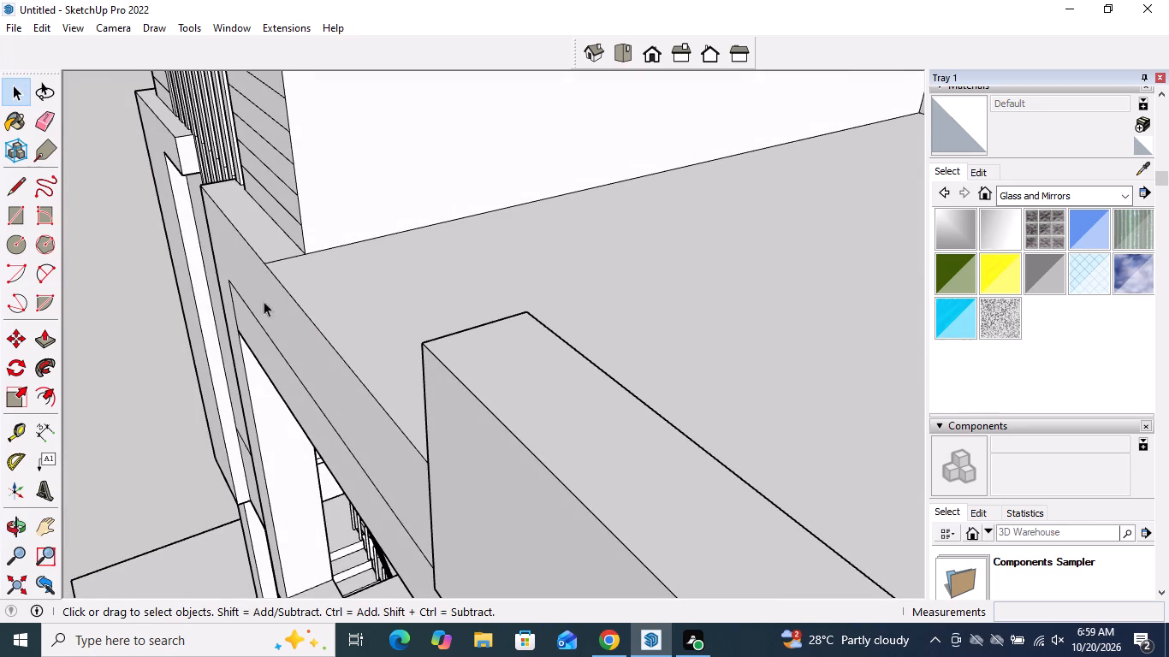
scroll(207, 192, down, 3)
scroll(350, 227, down, 4)
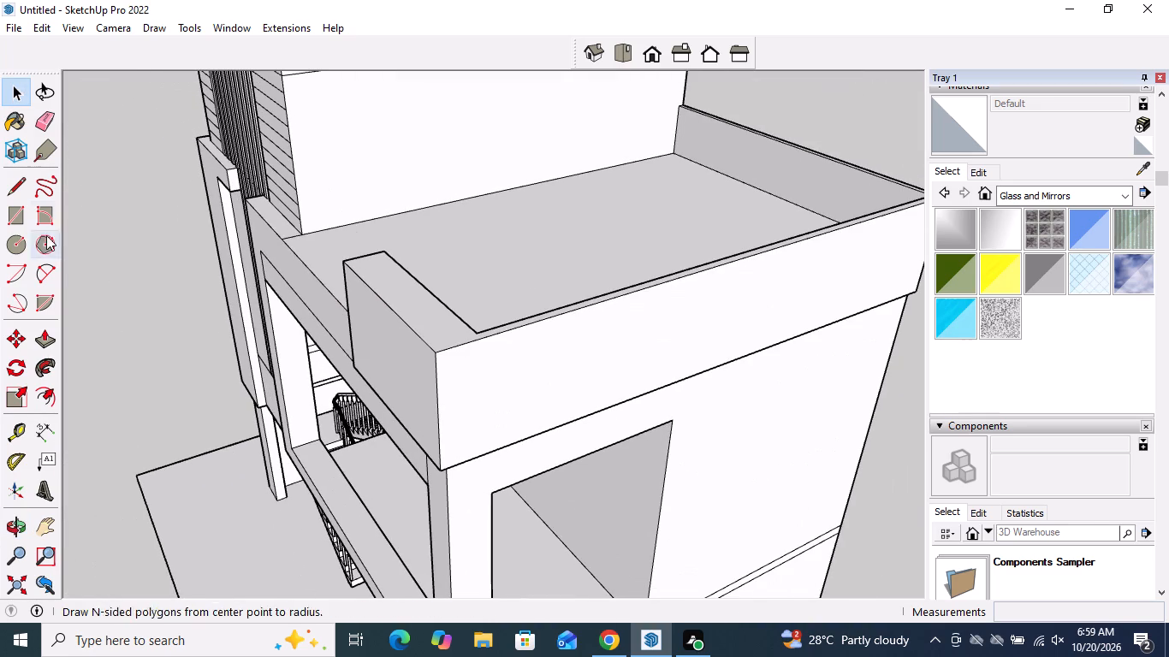
Draw a square about 2 7/8" by 2 7/8" at the top inner corner of the front parapet's end face.
click(16, 222)
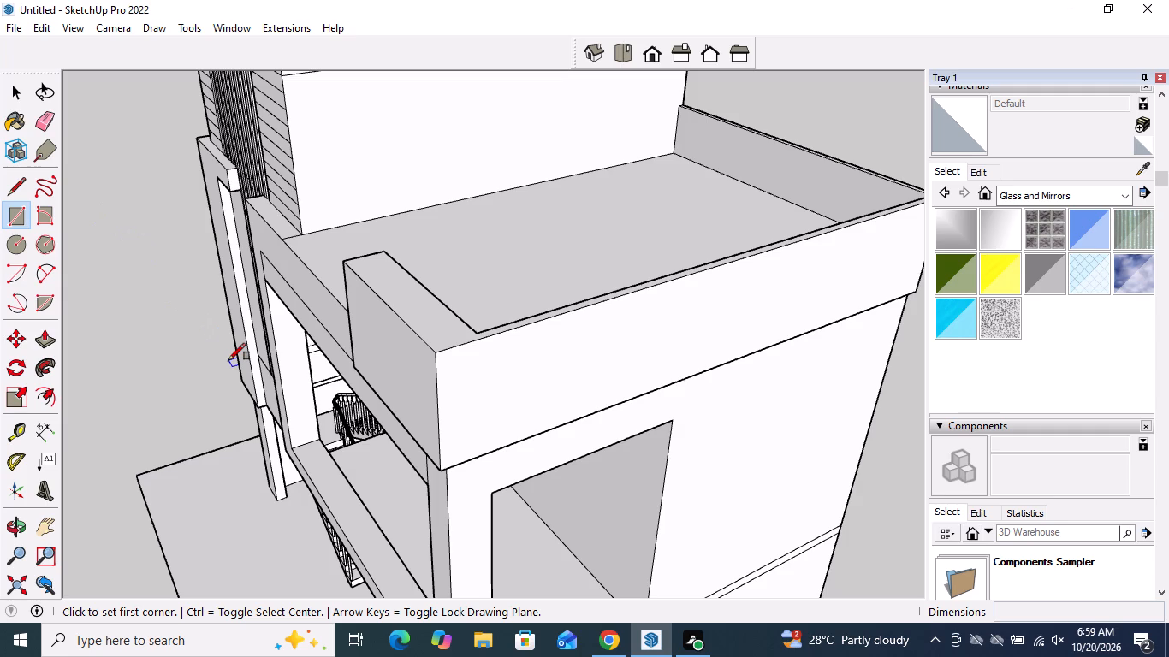
middle_drag(305, 345, 941, 345)
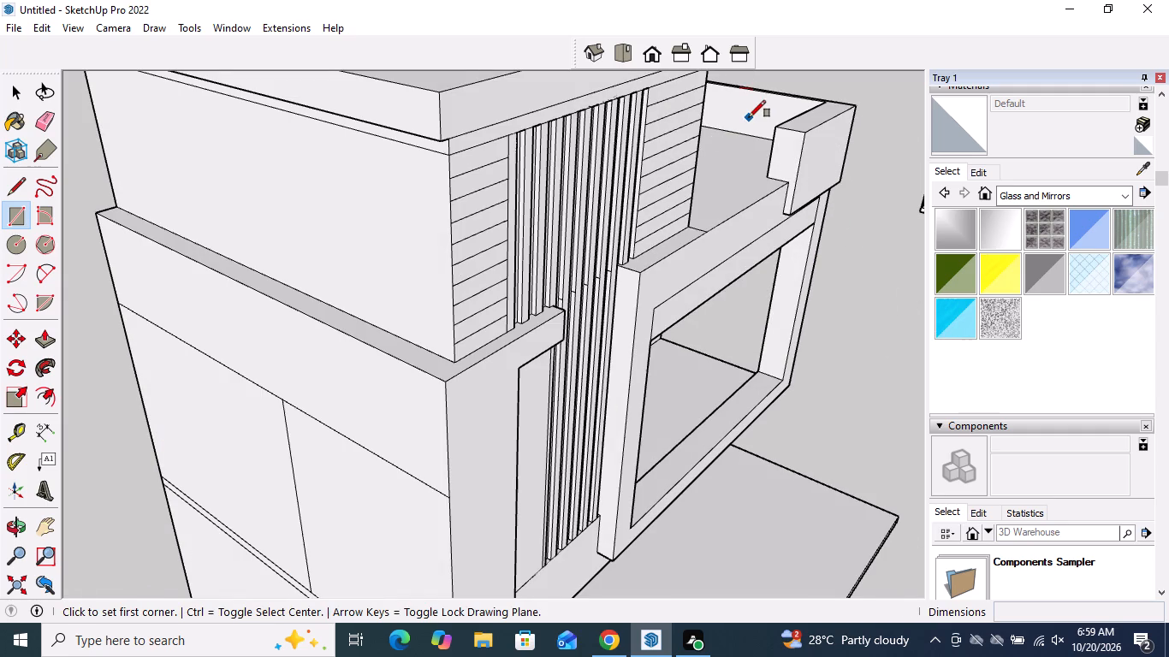
scroll(790, 132, up, 14)
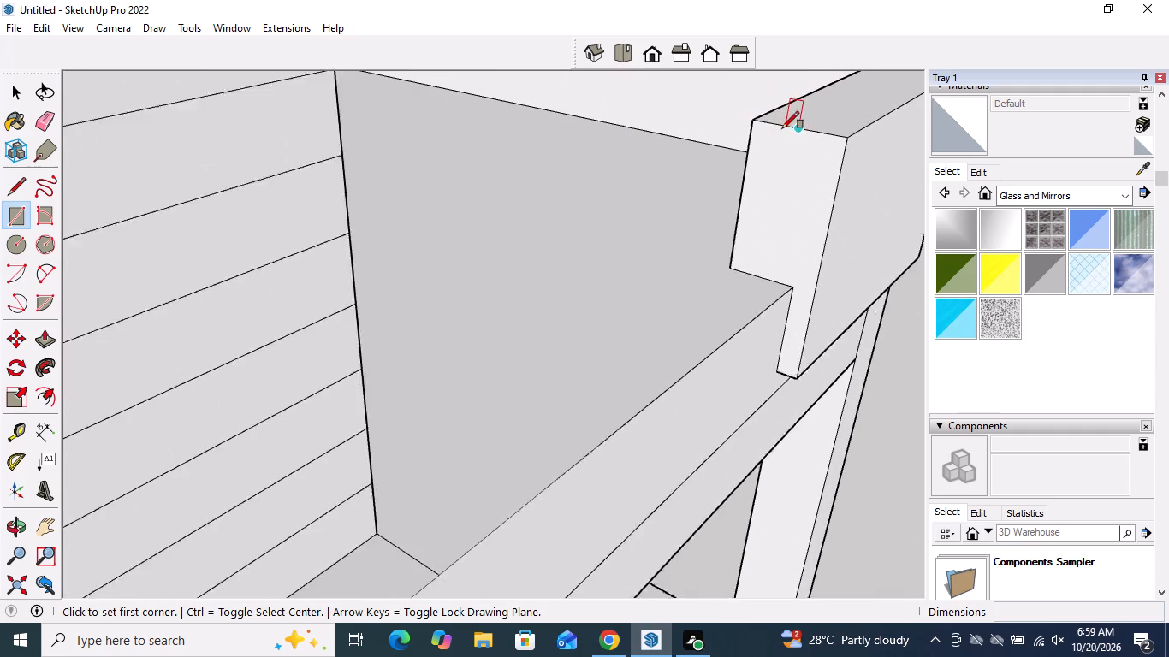
click(748, 119)
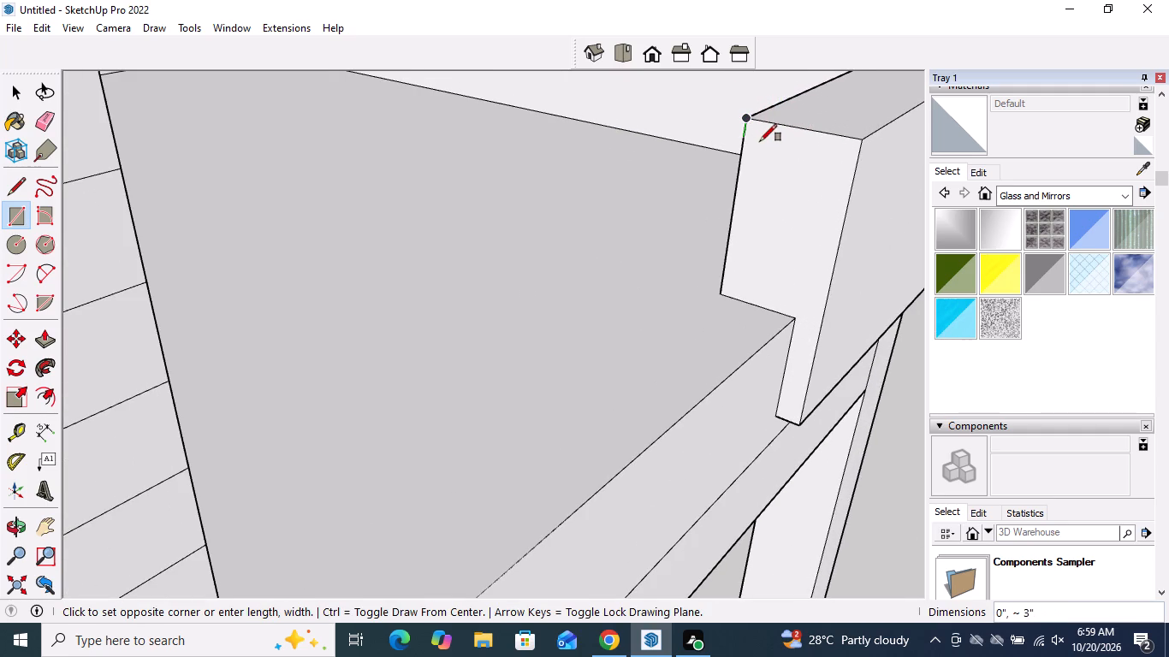
scroll(762, 136, up, 8)
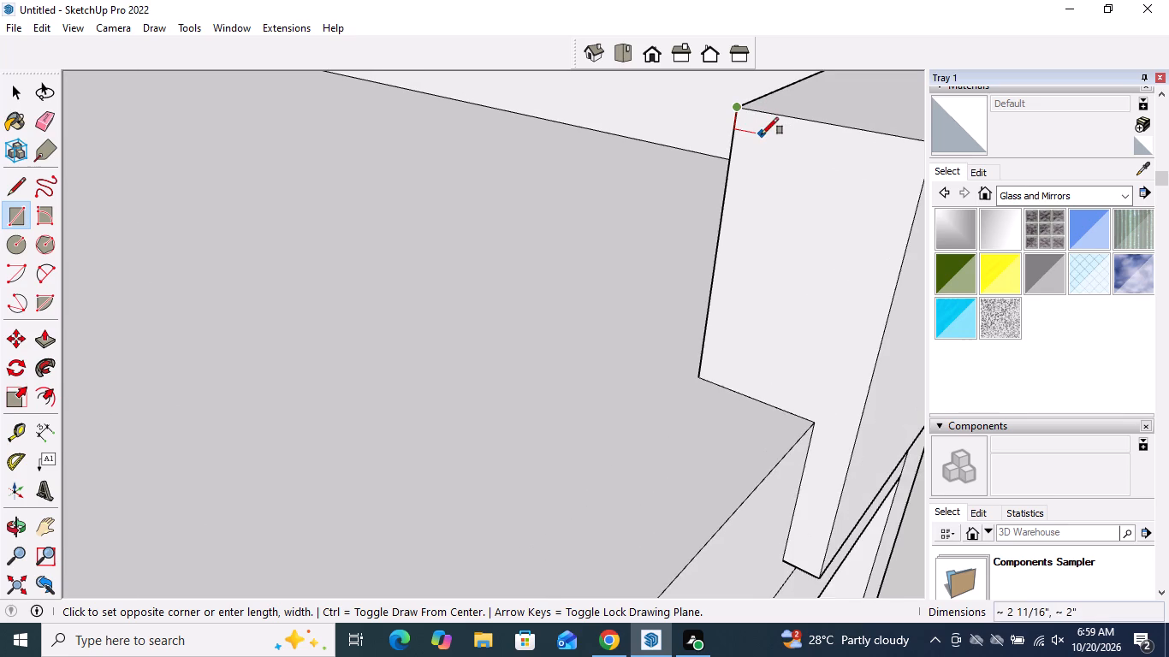
click(762, 147)
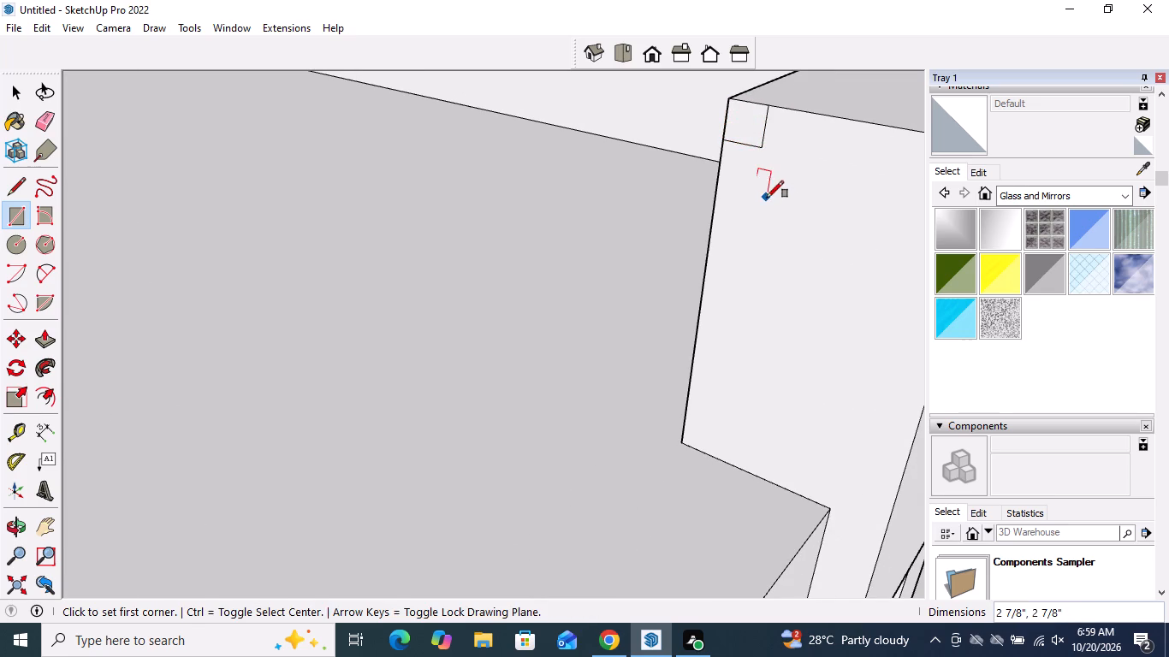
key(space)
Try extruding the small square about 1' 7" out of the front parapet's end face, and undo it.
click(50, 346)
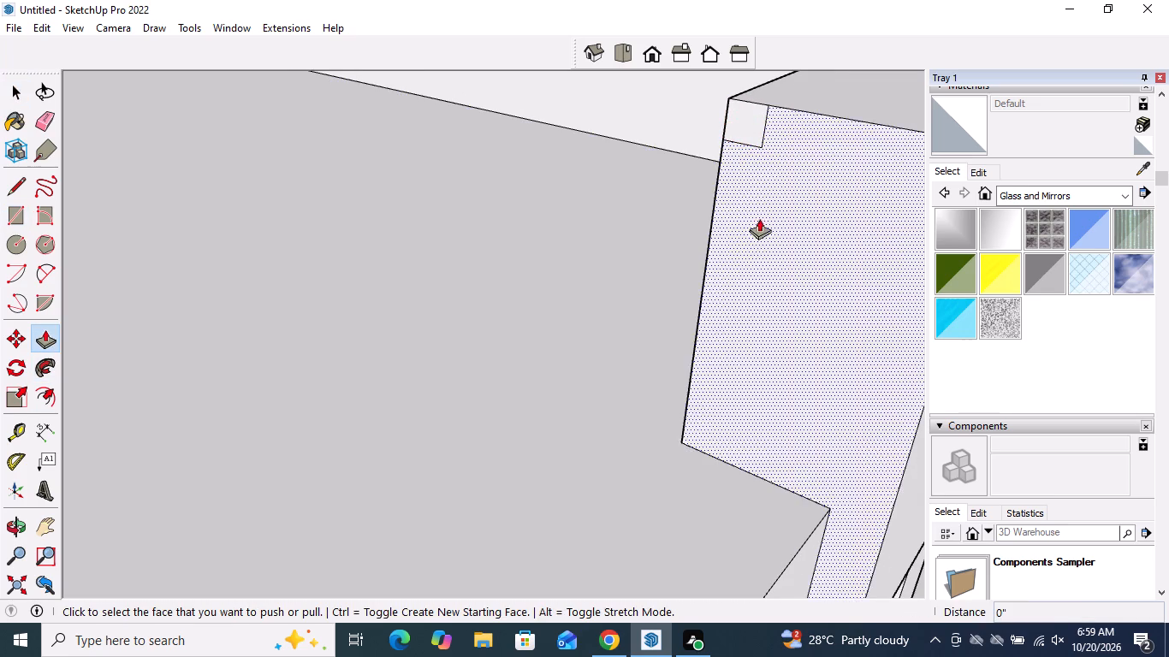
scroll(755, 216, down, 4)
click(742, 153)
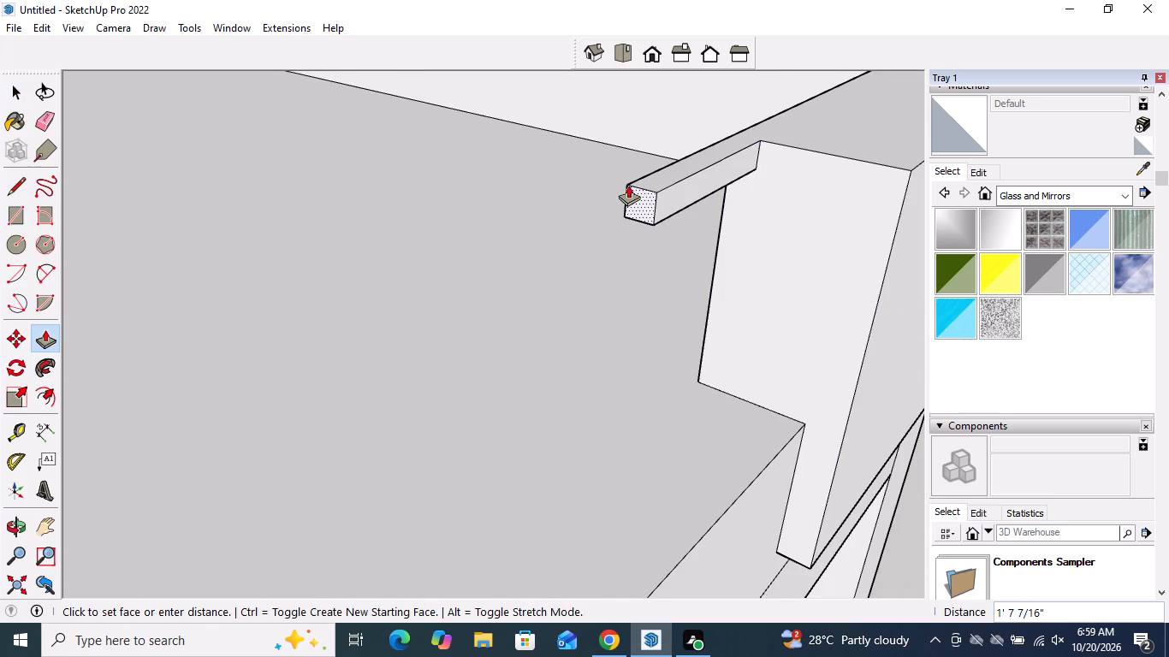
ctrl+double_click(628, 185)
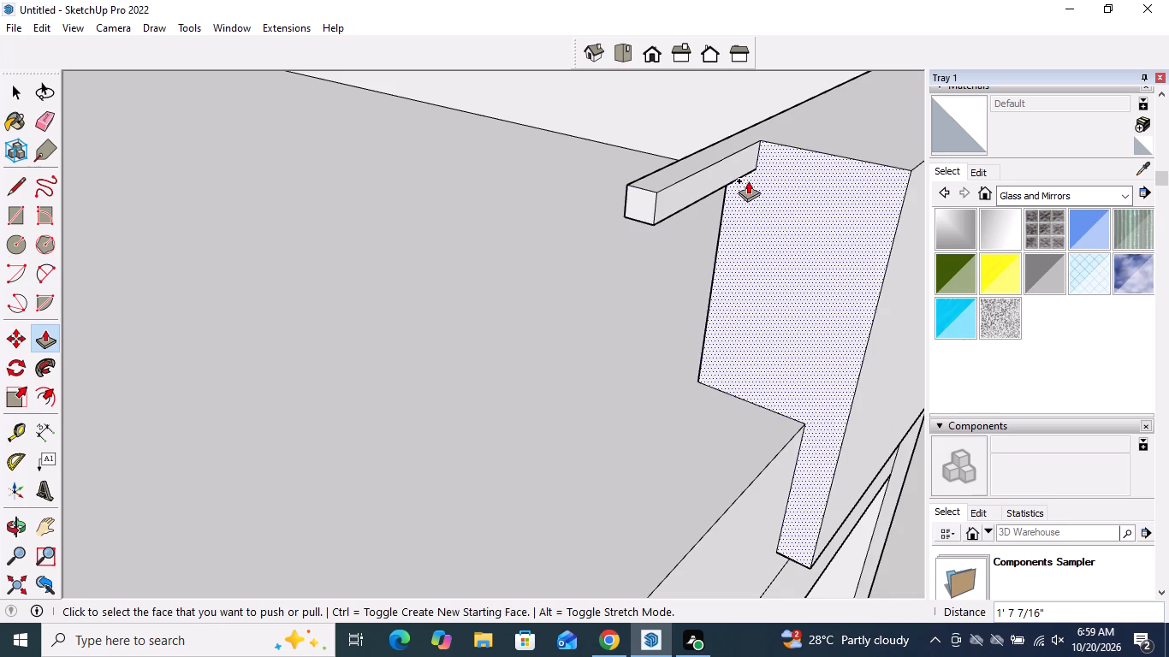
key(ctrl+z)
Extrude the small square 7' 11 3/4" from the front parapet's end to the upper block's wall as a top rail.
click(738, 150)
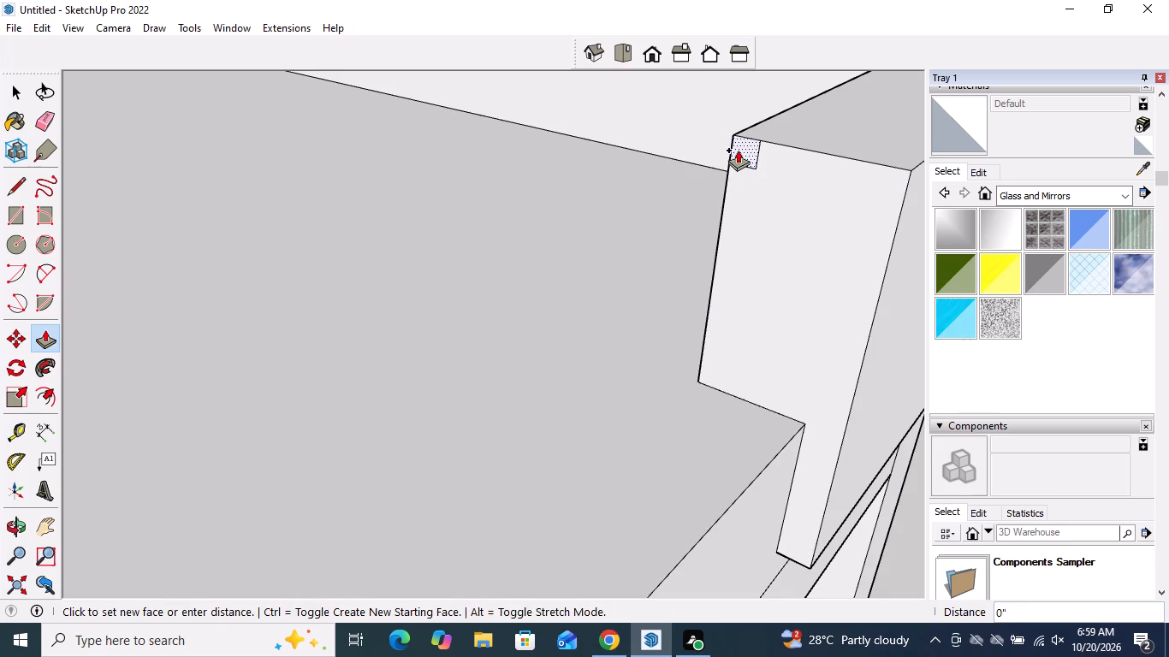
scroll(705, 162, down, 10)
middle_drag(704, 161, 454, 213)
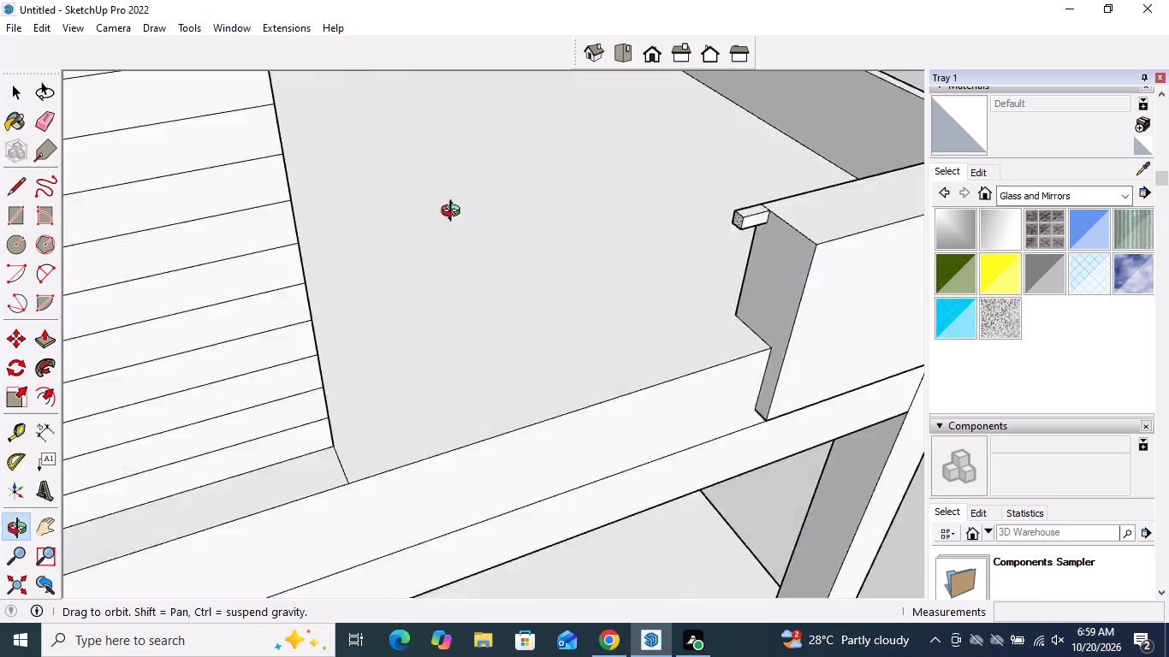
middle_drag(454, 213, 223, 215)
click(234, 187)
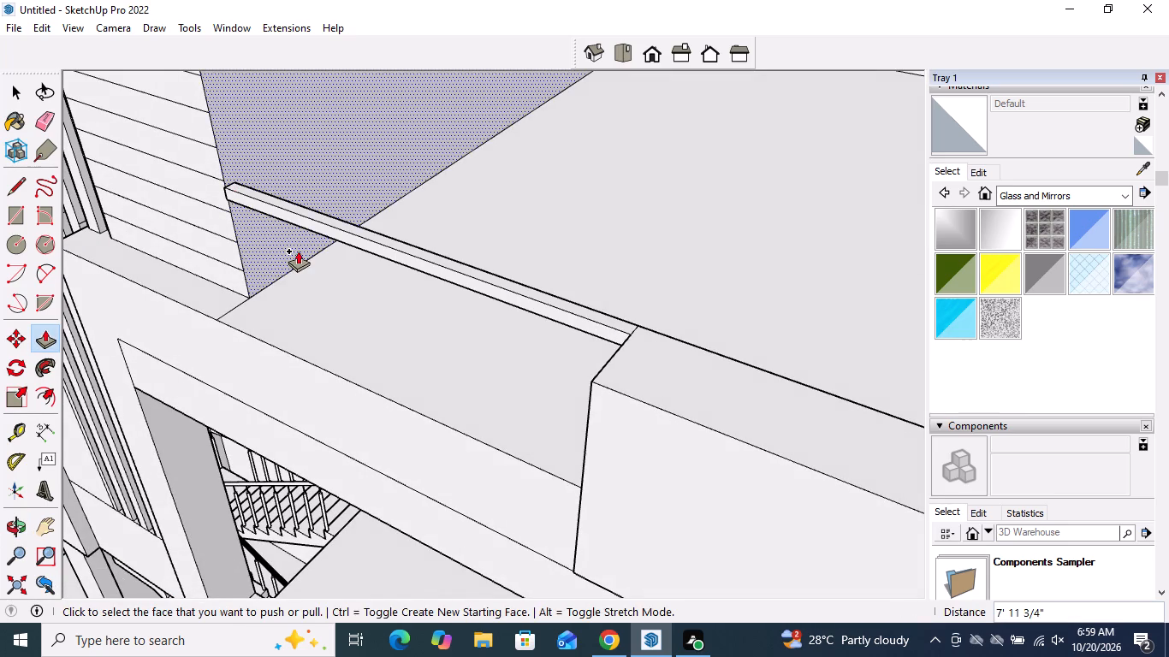
key(space)
middle_drag(306, 236, 857, 217)
key(space)
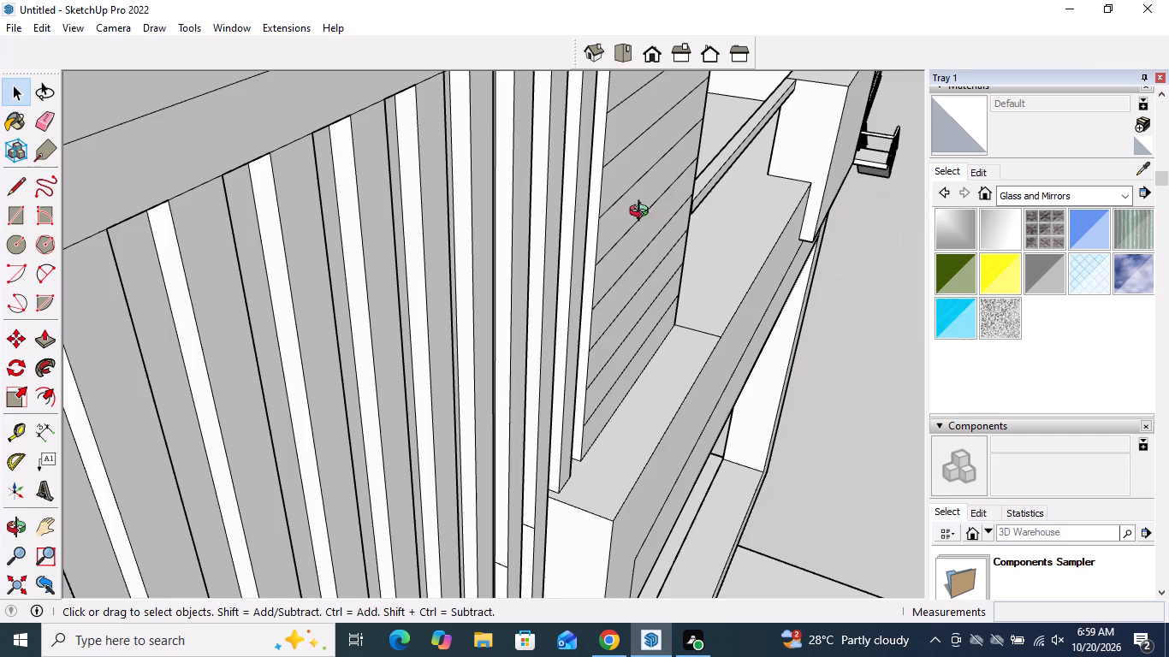
Examine the new top rail and how it meets the front parapet and upper block from several sides.
scroll(619, 210, down, 11)
middle_drag(447, 189, 1168, 290)
scroll(796, 190, down, 6)
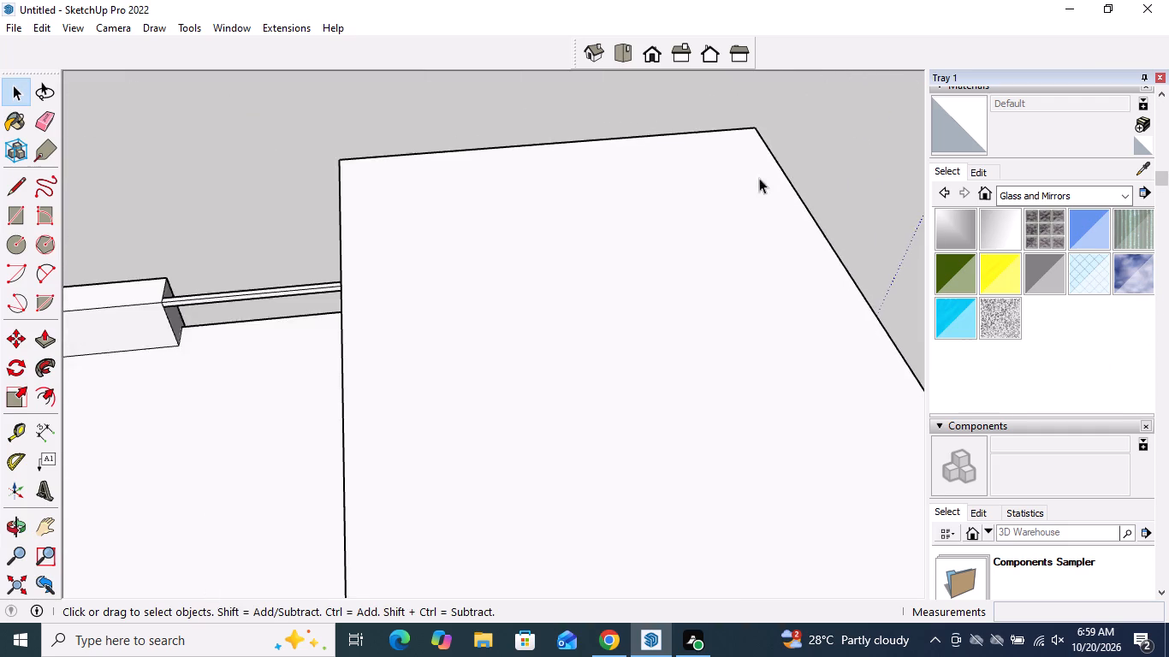
scroll(714, 171, down, 5)
scroll(439, 226, up, 5)
middle_drag(418, 284, 452, 142)
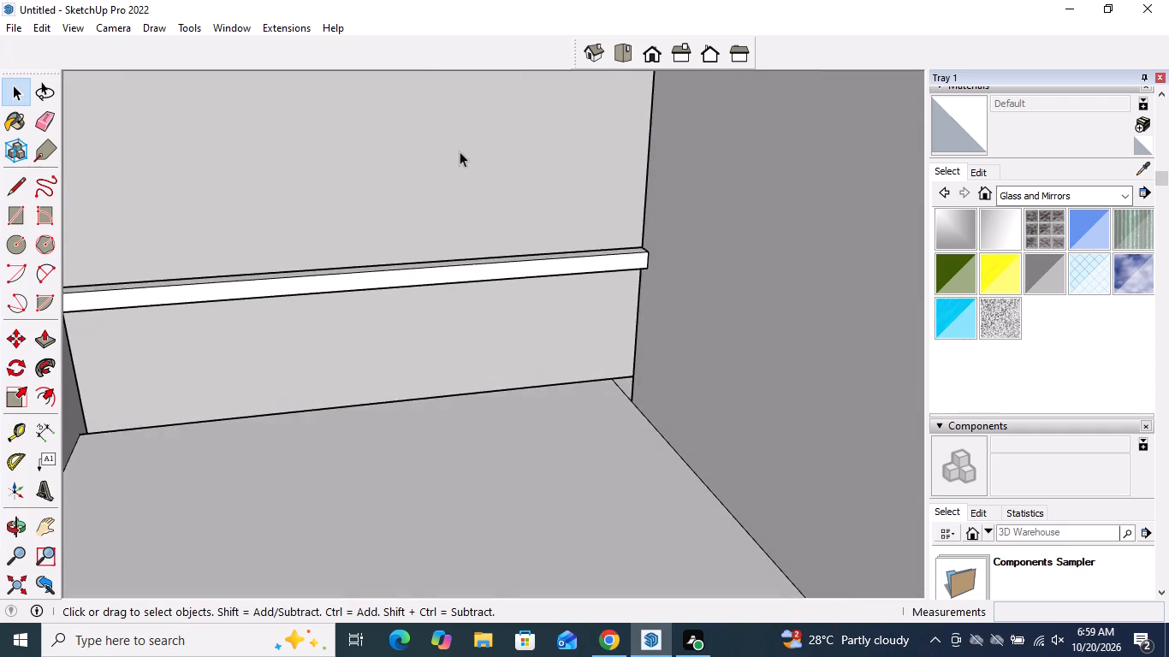
scroll(469, 174, down, 2)
scroll(430, 217, up, 4)
scroll(430, 217, down, 8)
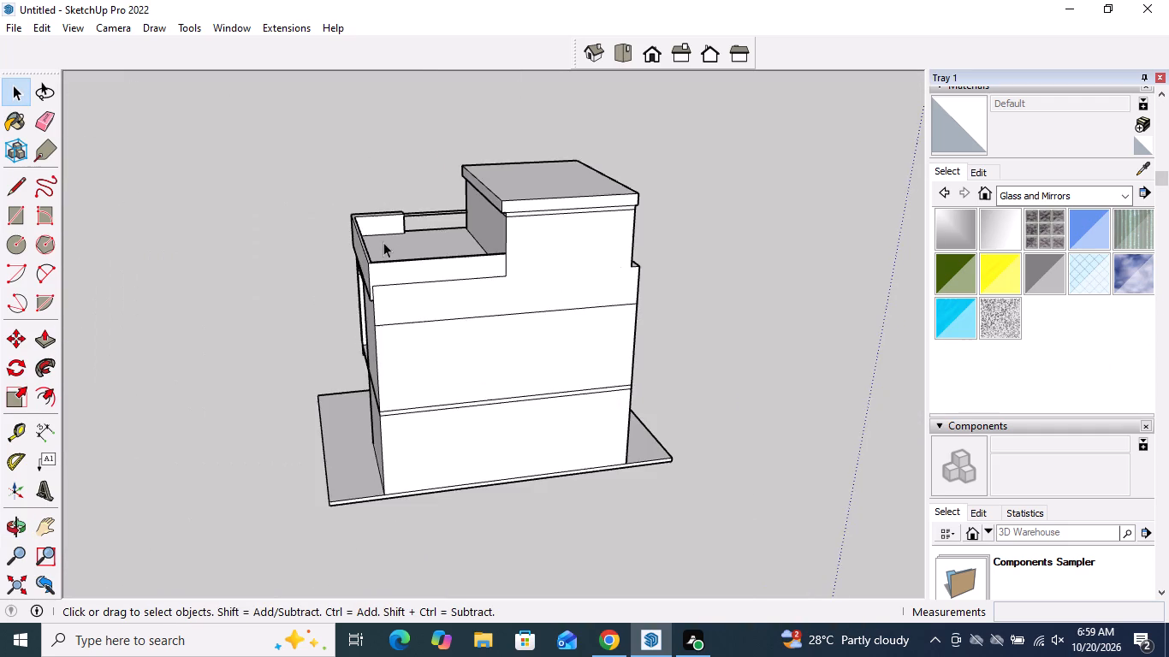
scroll(408, 209, up, 5)
scroll(331, 286, up, 3)
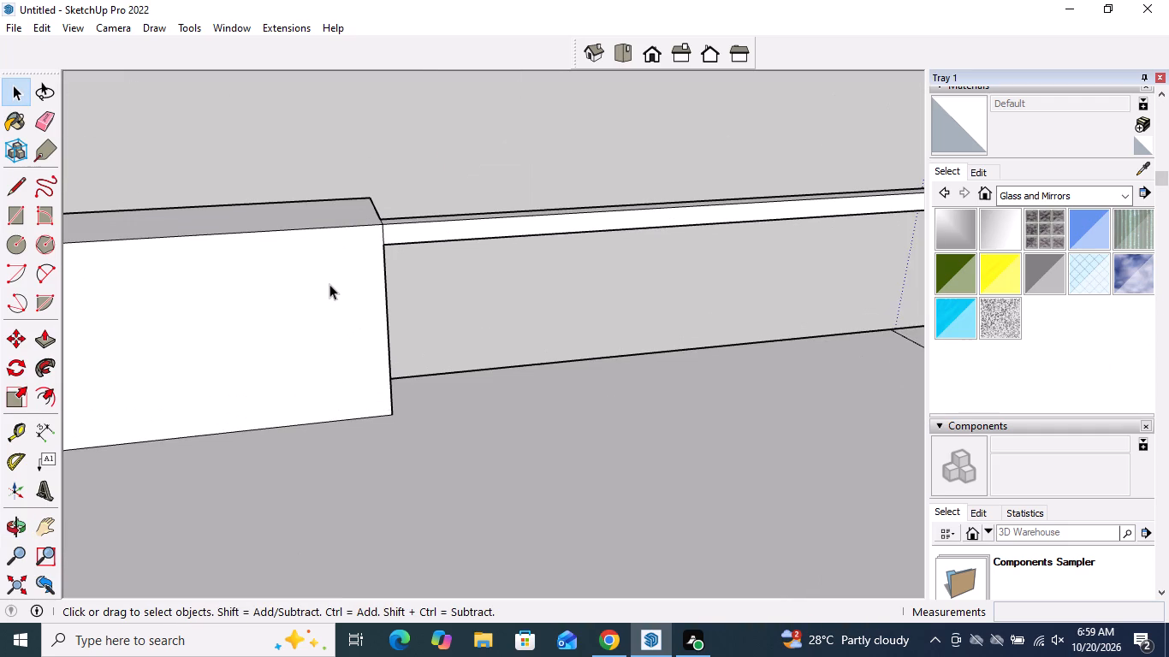
middle_drag(329, 283, 715, 362)
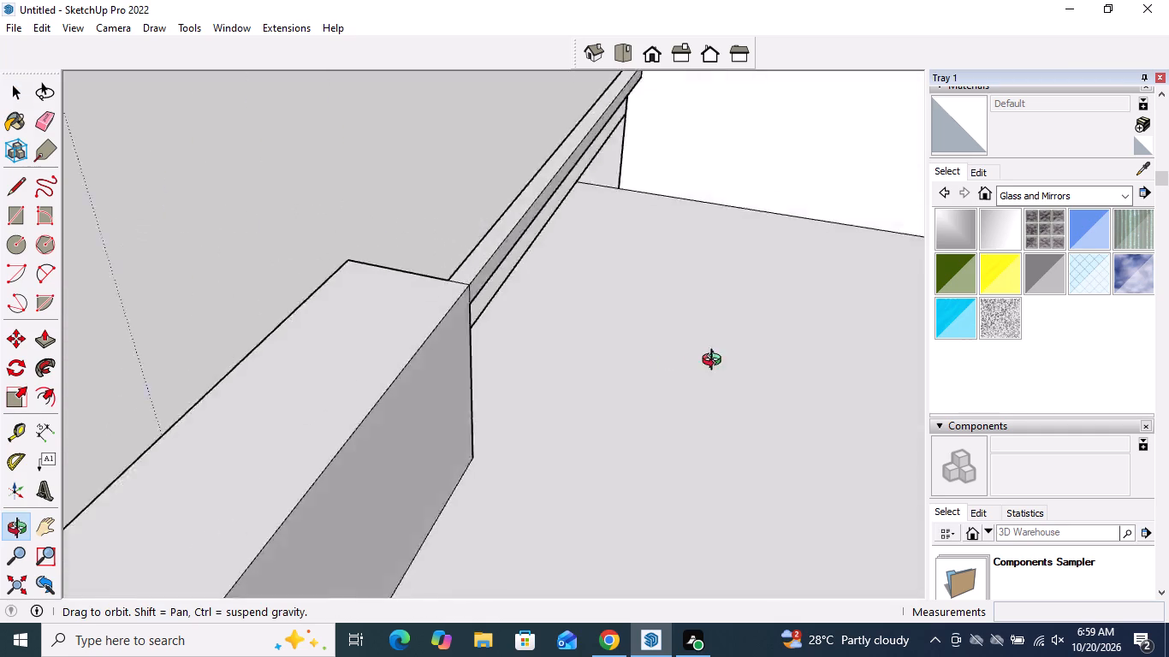
middle_drag(715, 362, 1053, 267)
middle_drag(633, 379, 807, 322)
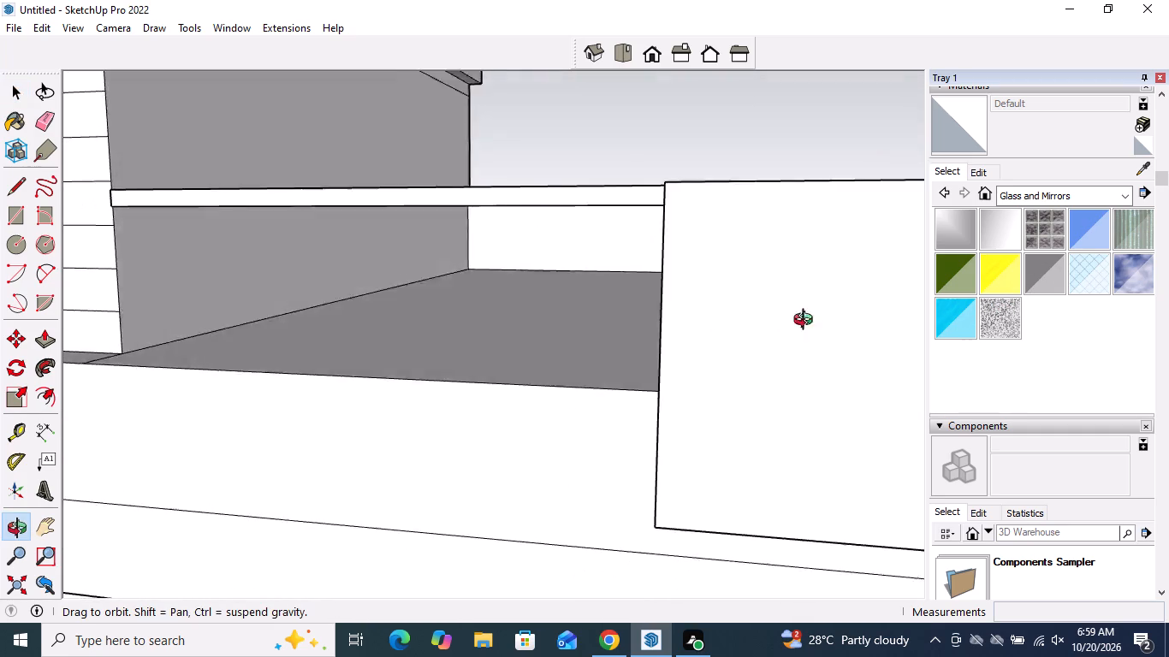
middle_drag(807, 322, 809, 169)
scroll(450, 212, up, 3)
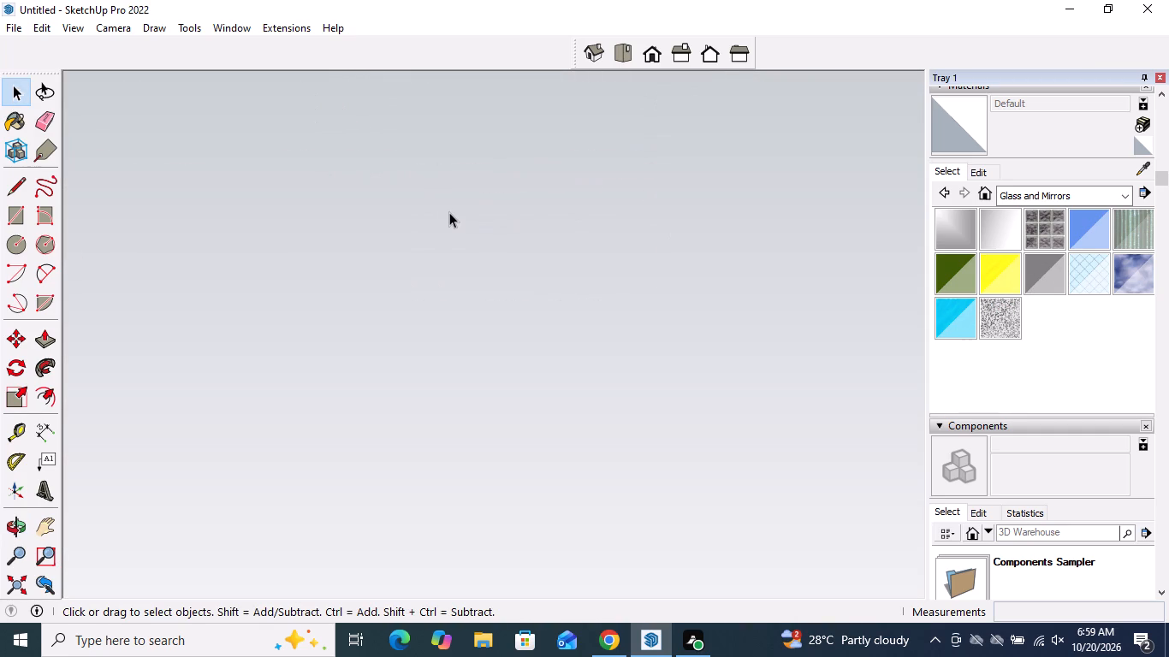
scroll(449, 212, down, 6)
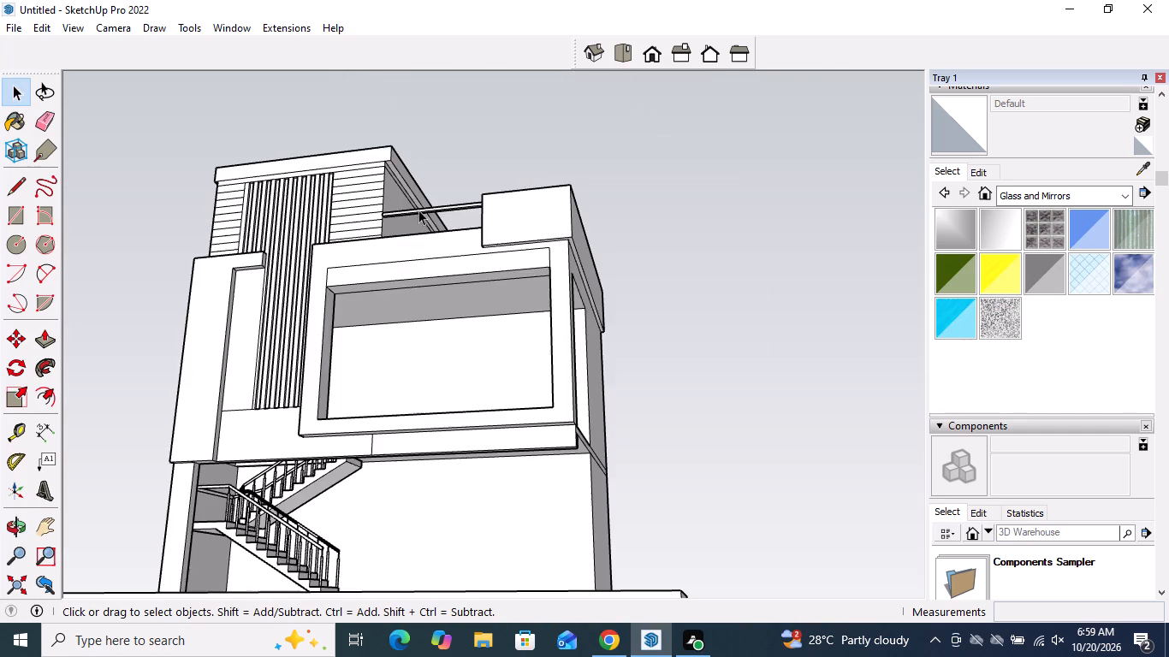
Draw a rectangle about 1 3/16" by 3/4" on the rail's underside near the upper block's wall.
scroll(418, 210, up, 9)
scroll(368, 219, up, 12)
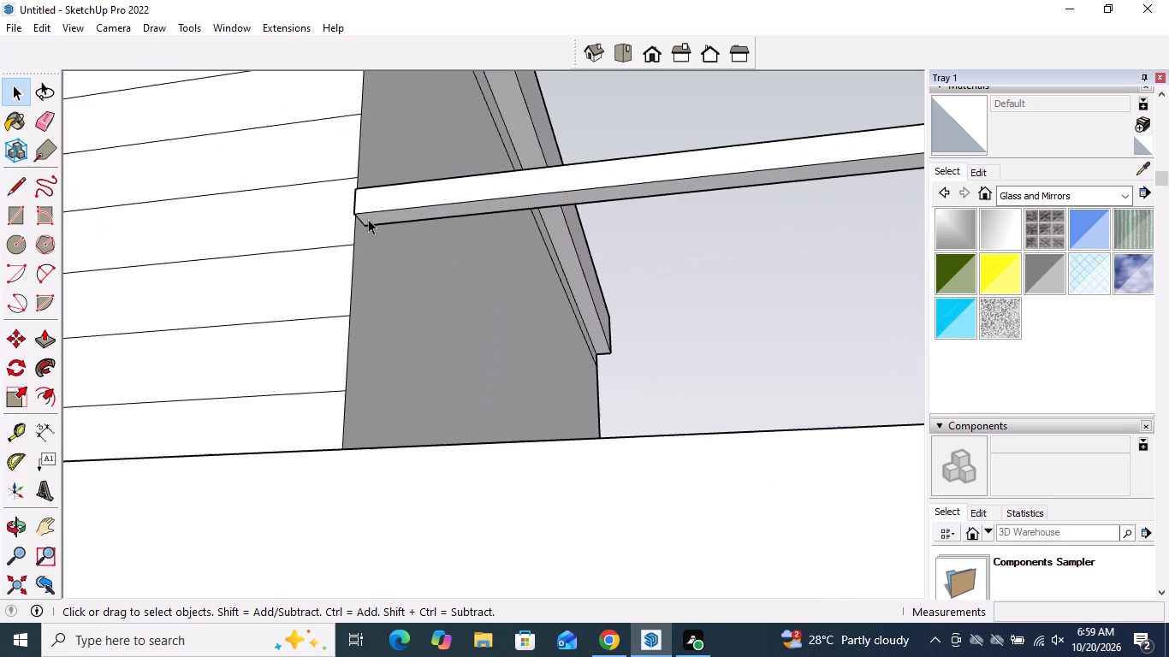
scroll(385, 229, up, 2)
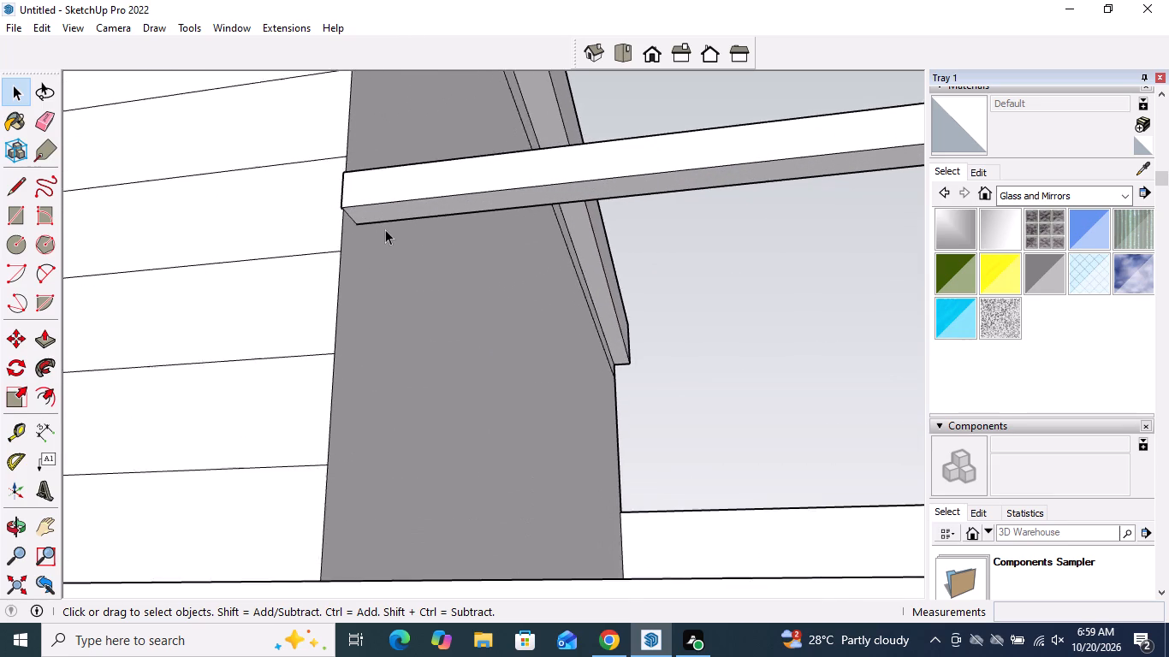
scroll(385, 229, up, 4)
click(11, 208)
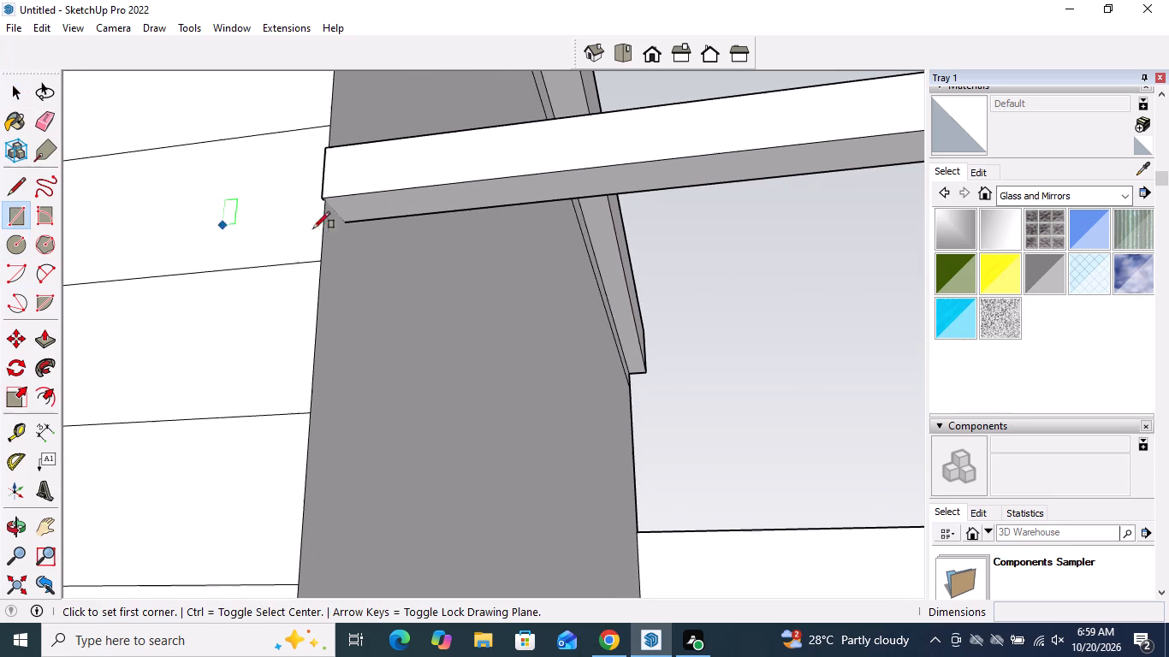
scroll(438, 209, up, 5)
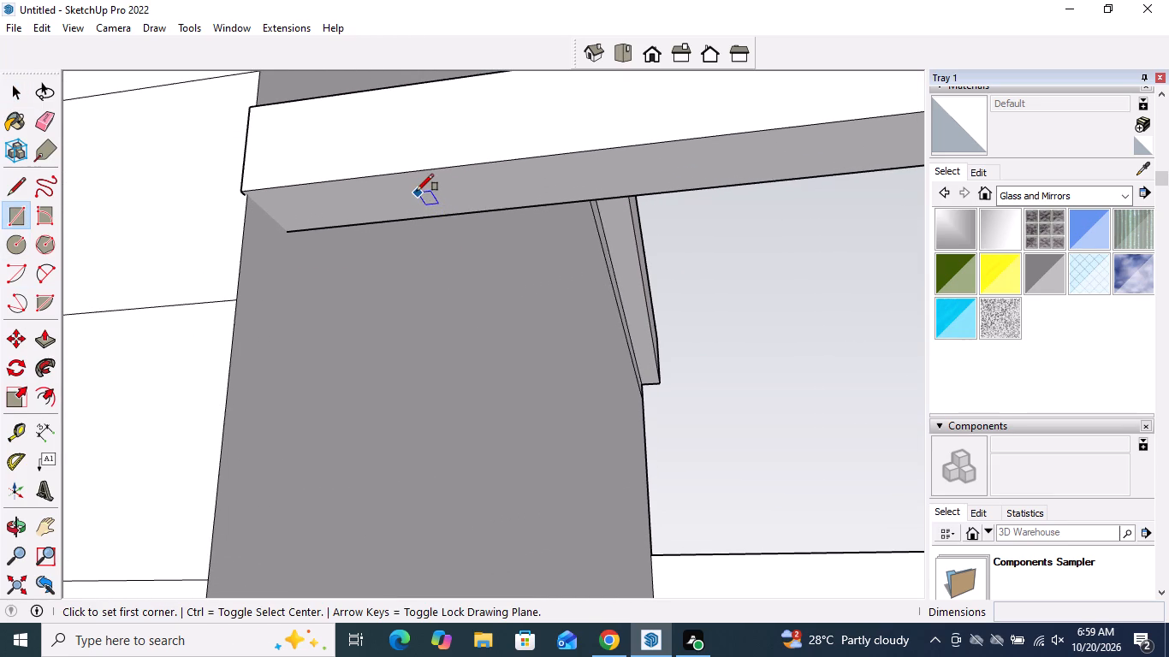
click(416, 189)
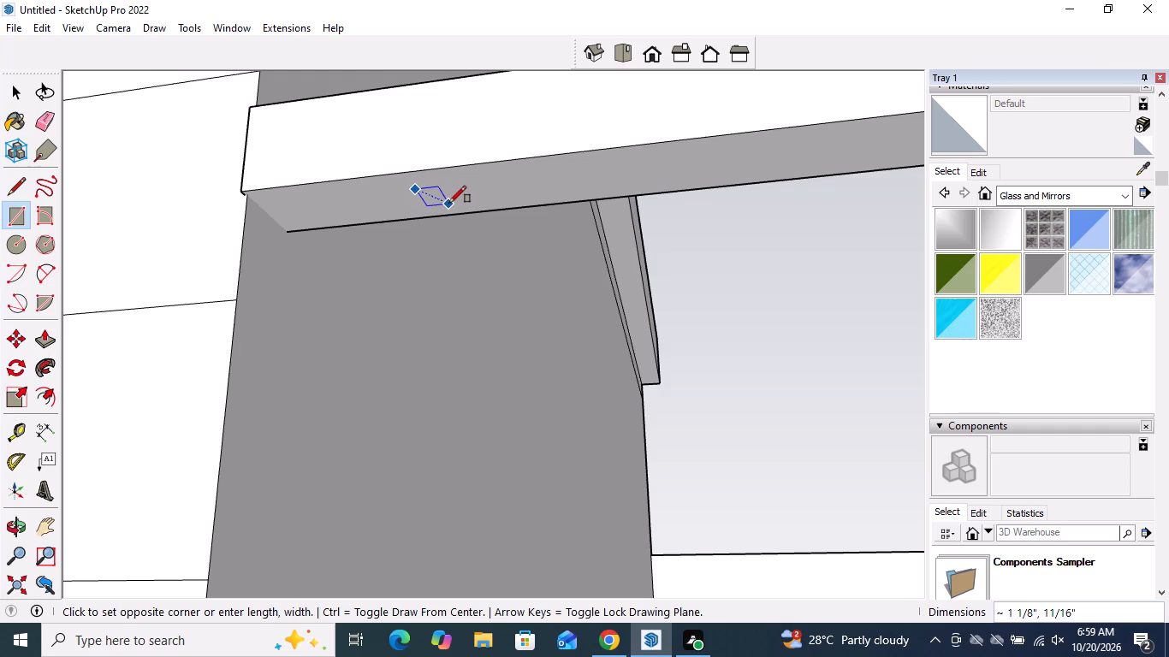
click(450, 203)
Extrude the small rectangle 2' 2 5/16" down from the rail to the terrace floor as a post.
click(43, 340)
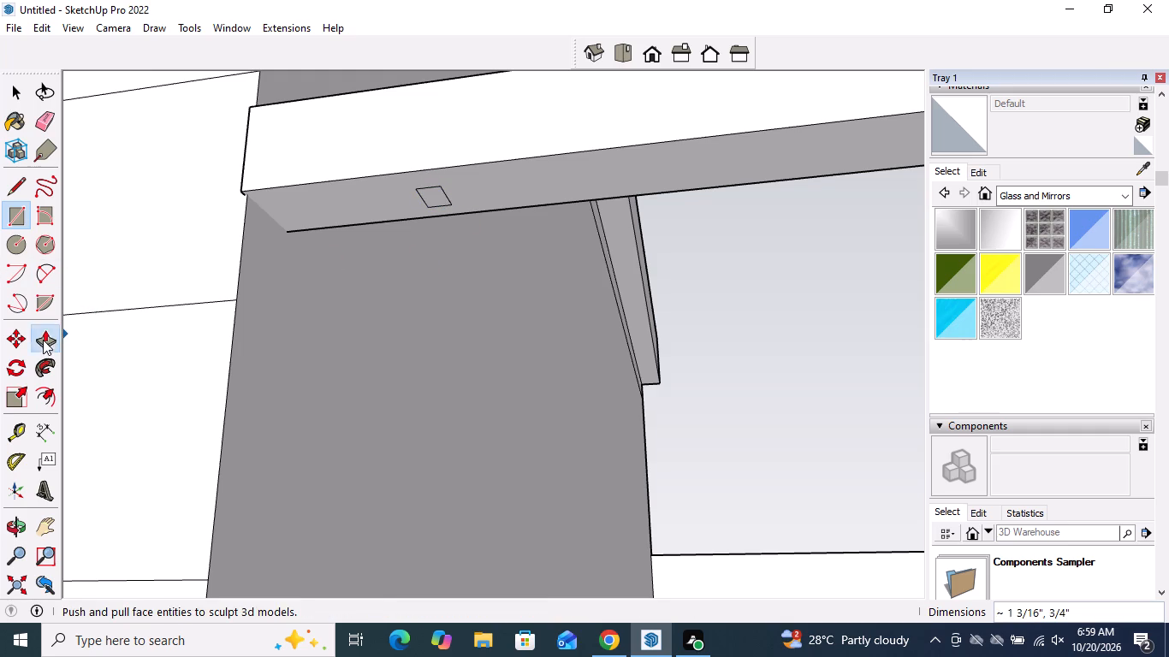
scroll(314, 247, down, 3)
click(397, 205)
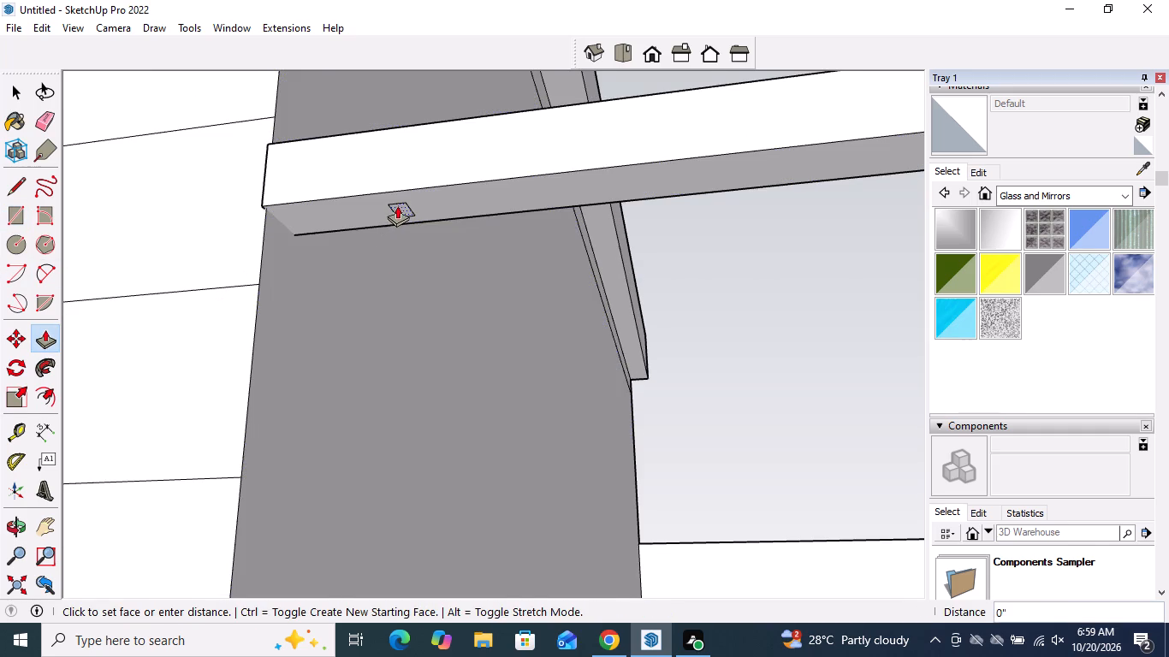
scroll(389, 287, down, 15)
middle_drag(389, 287, 392, 373)
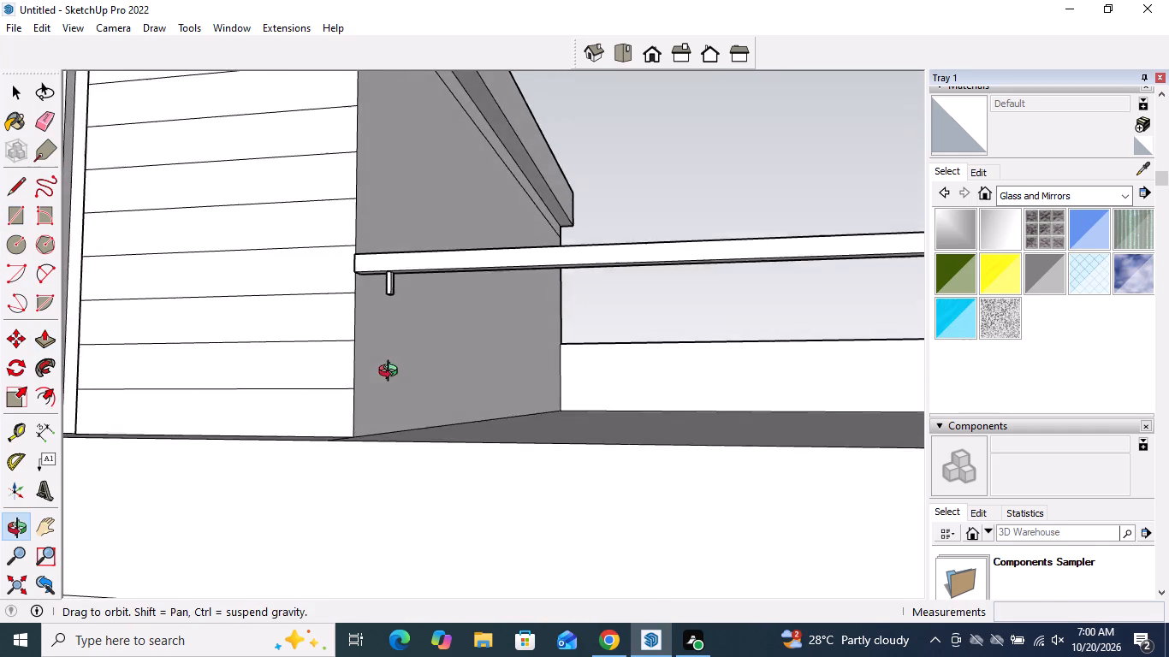
middle_drag(392, 373, 389, 471)
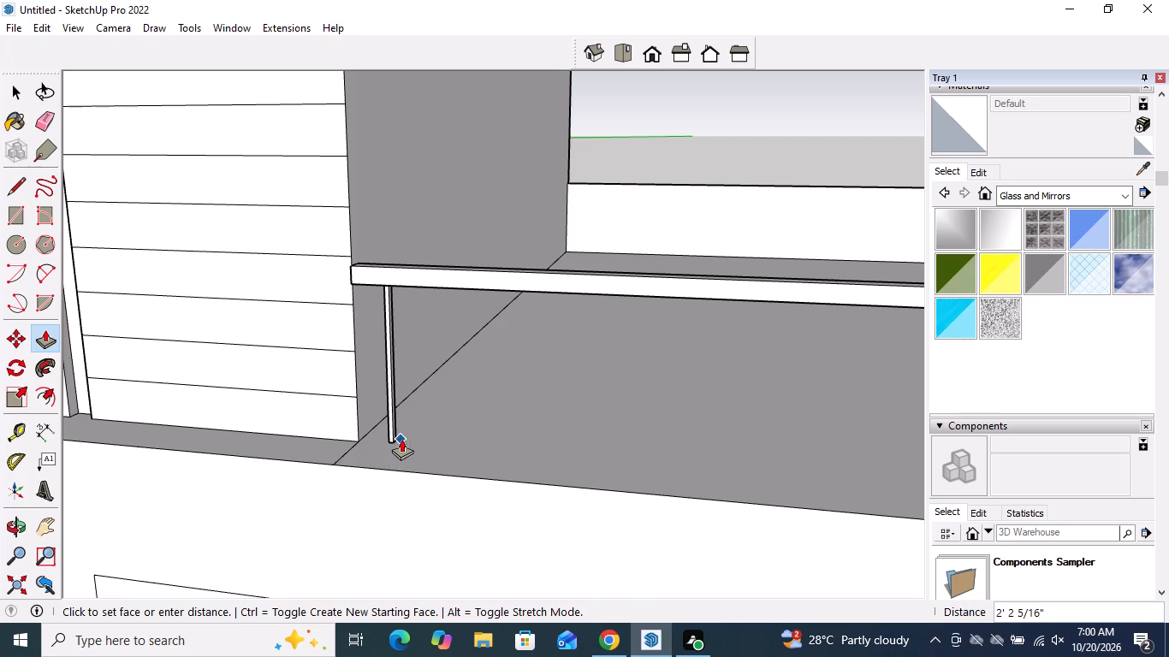
click(401, 438)
Widen the post by pulling its side face 15/16" away from the upper block's wall.
scroll(403, 414, up, 14)
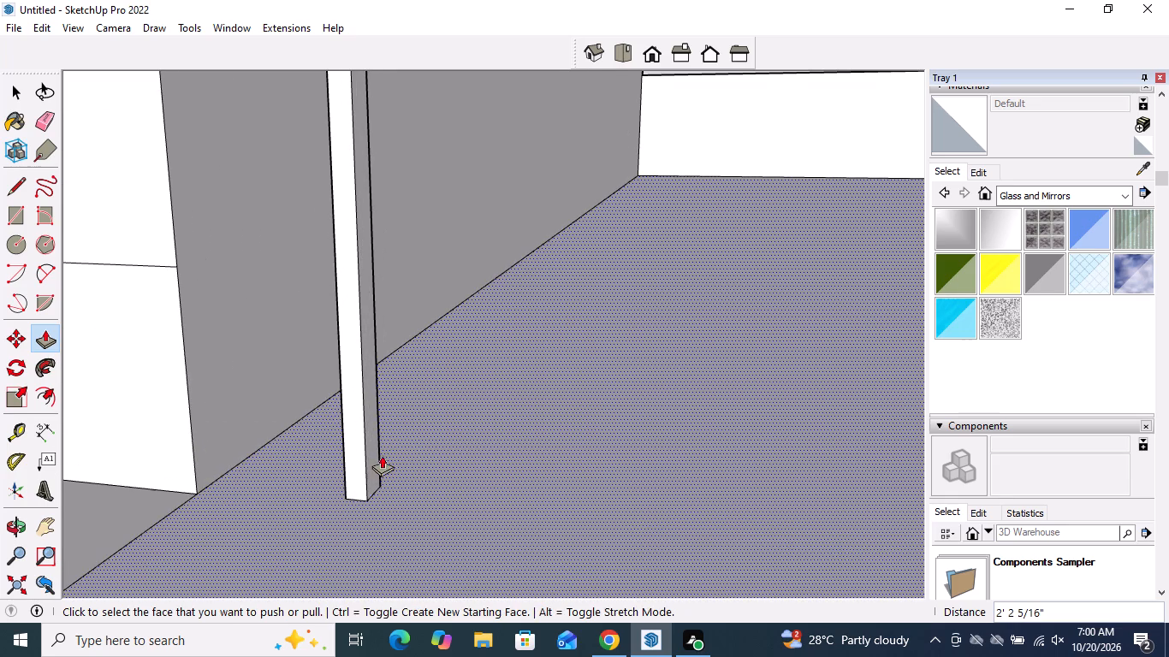
click(373, 451)
click(399, 465)
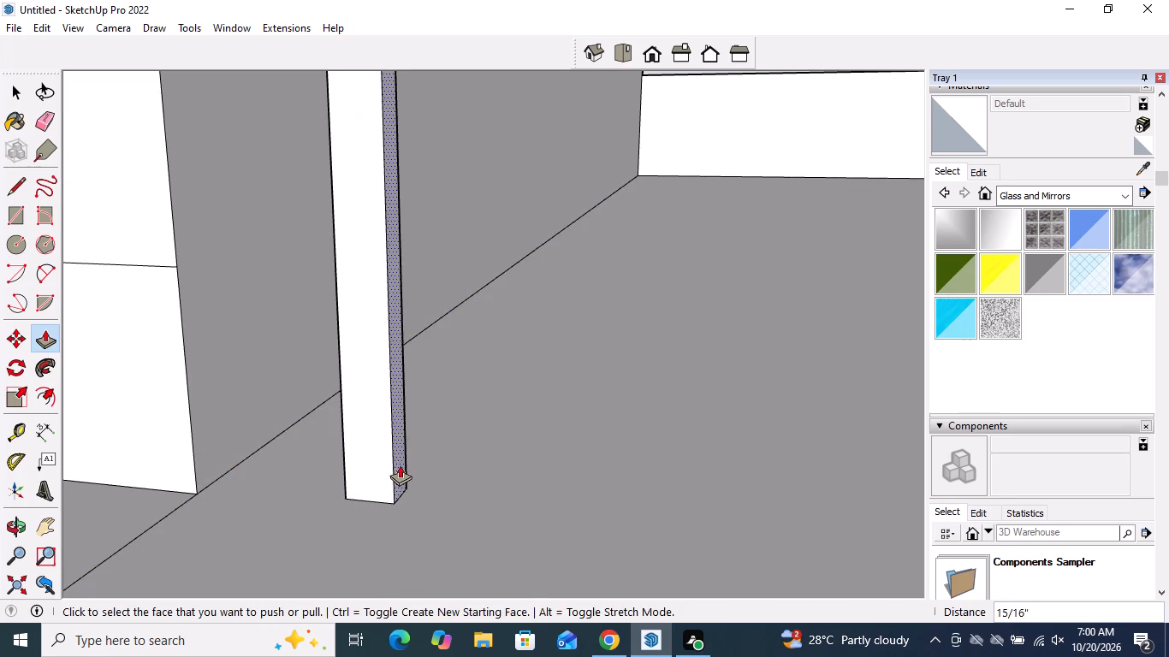
scroll(353, 385, down, 10)
key(space)
Draw a rectangle about 1 3/8" by 1 1/8" on the rail's underside near the front parapet's end.
scroll(361, 386, down, 5)
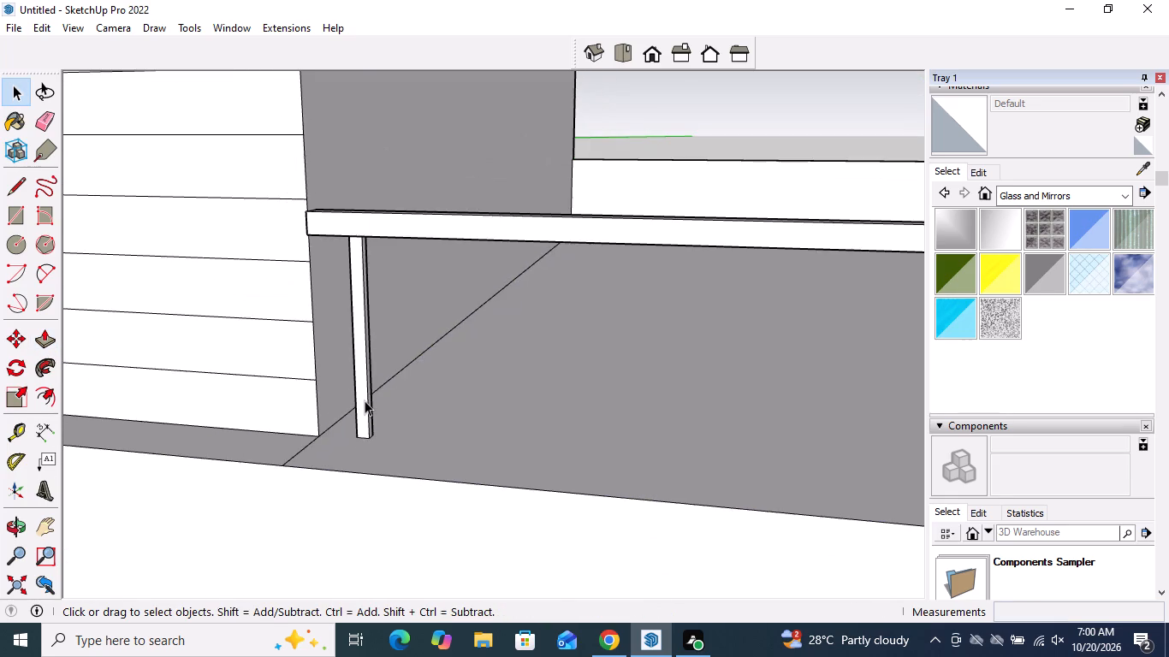
scroll(365, 400, down, 4)
middle_drag(384, 406, 656, 297)
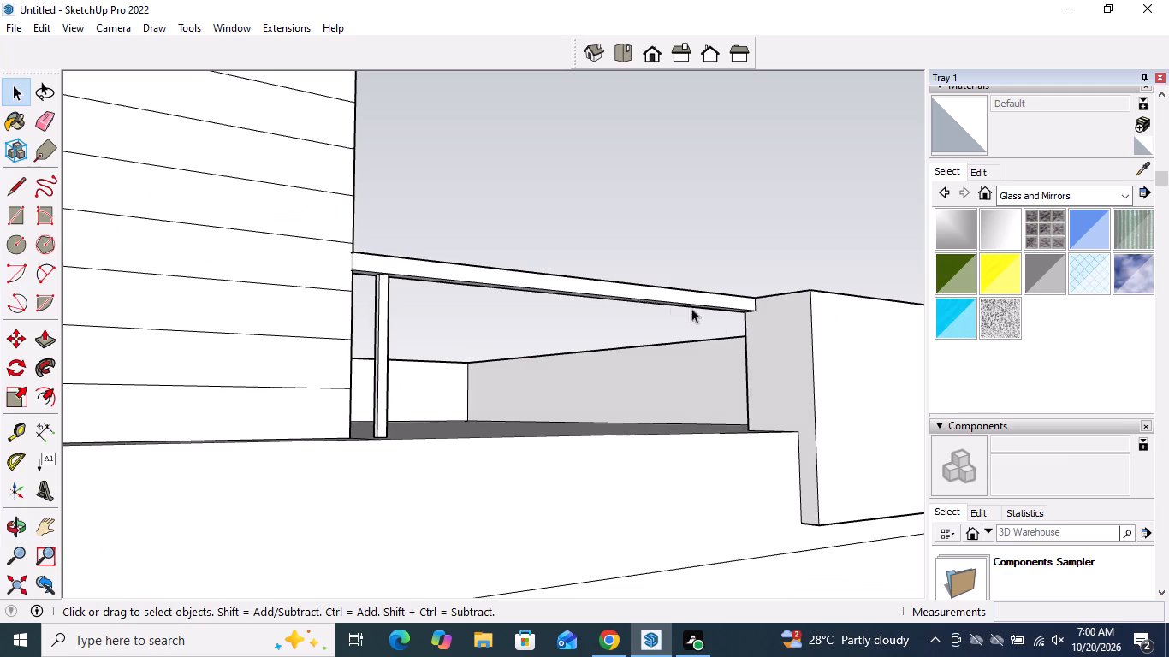
scroll(770, 339, up, 4)
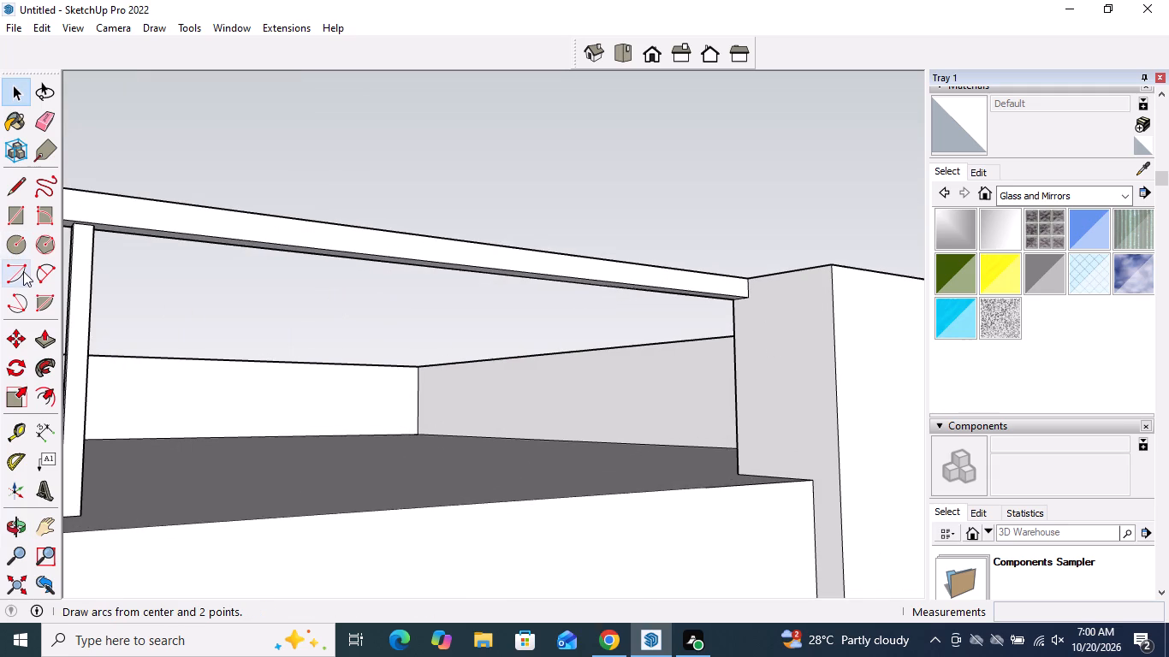
click(20, 222)
middle_drag(579, 341, 494, 302)
scroll(589, 254, up, 2)
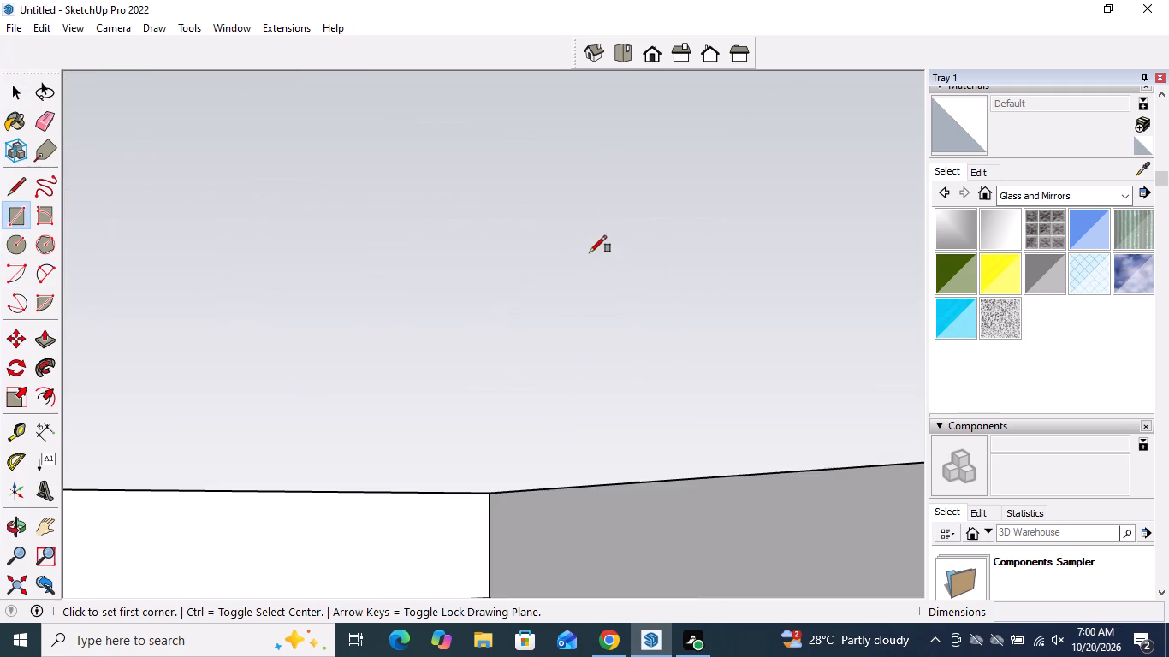
scroll(590, 252, up, 1)
scroll(583, 257, down, 4)
middle_drag(583, 269, 523, 222)
scroll(523, 184, up, 3)
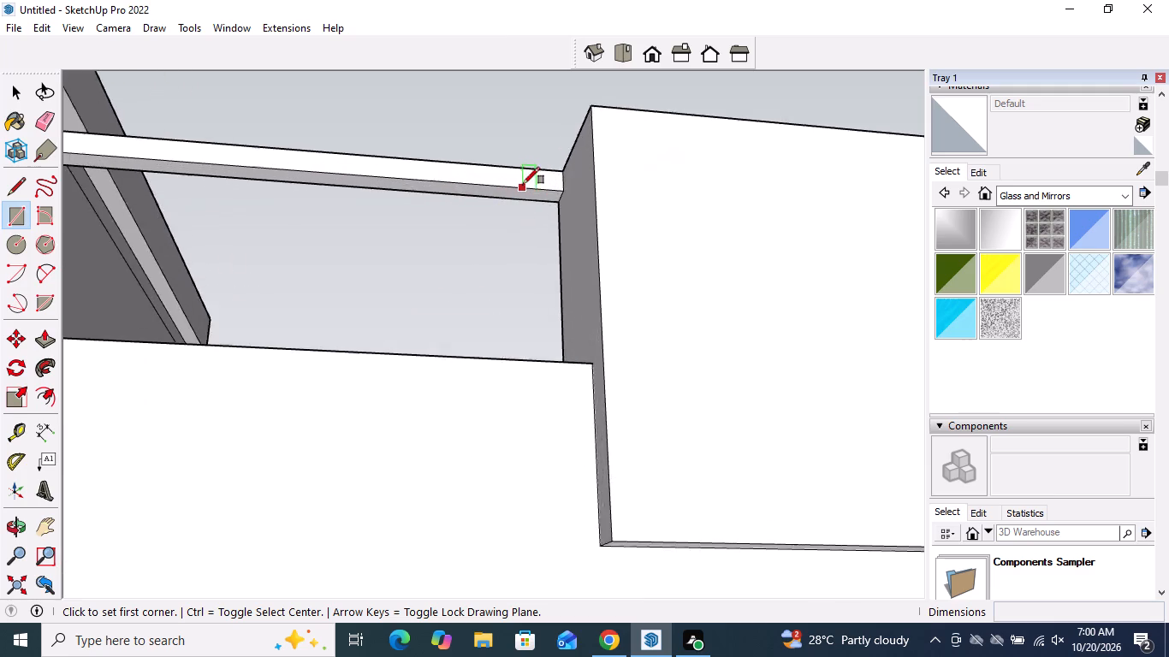
scroll(523, 184, up, 6)
scroll(488, 191, down, 3)
middle_click(488, 205)
scroll(482, 252, down, 3)
scroll(467, 211, up, 1)
middle_drag(467, 211, 474, 98)
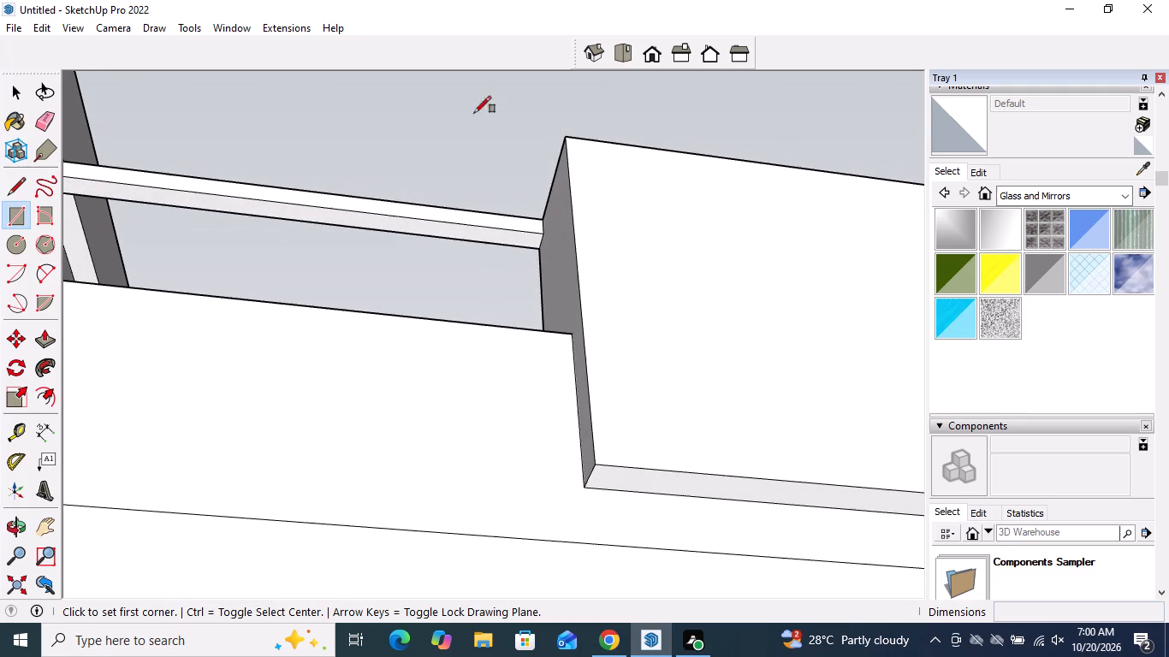
scroll(501, 228, up, 11)
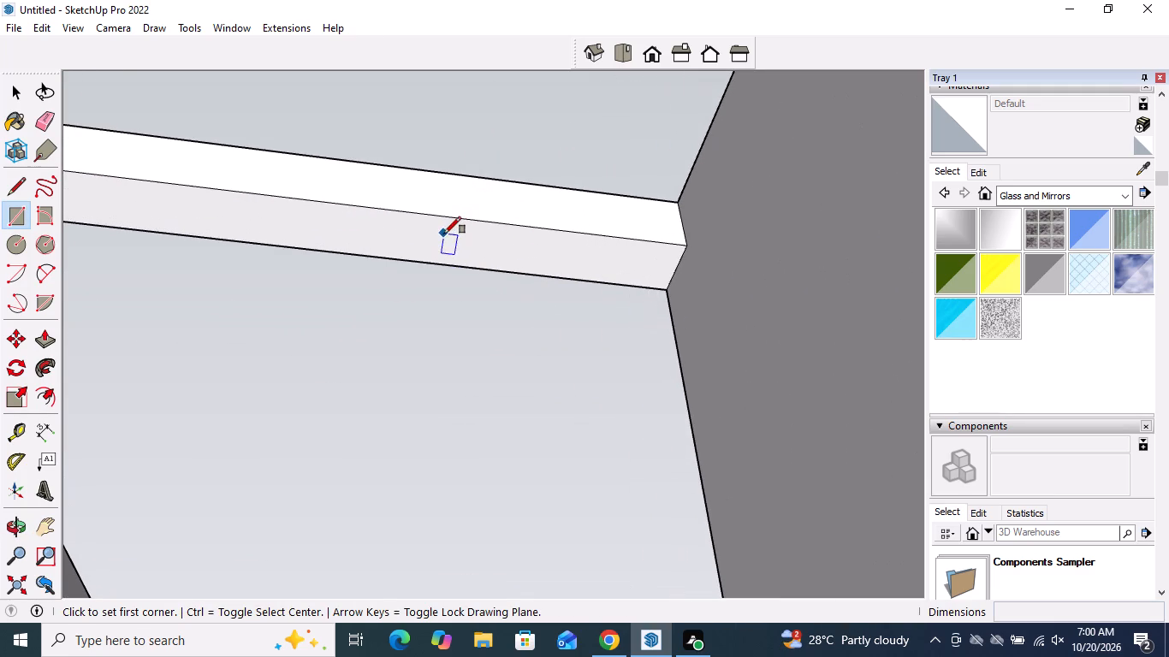
drag(444, 234, 448, 242)
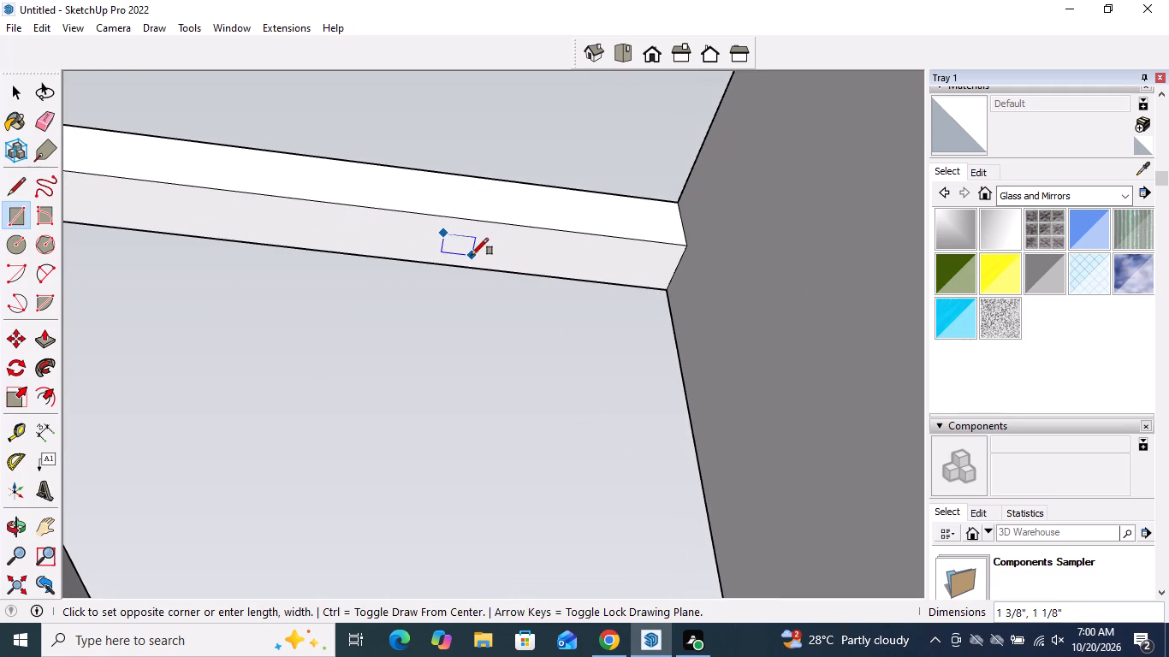
click(472, 255)
Extrude the second rectangle down from the rail to the terrace floor as a post near the front parapet.
click(50, 338)
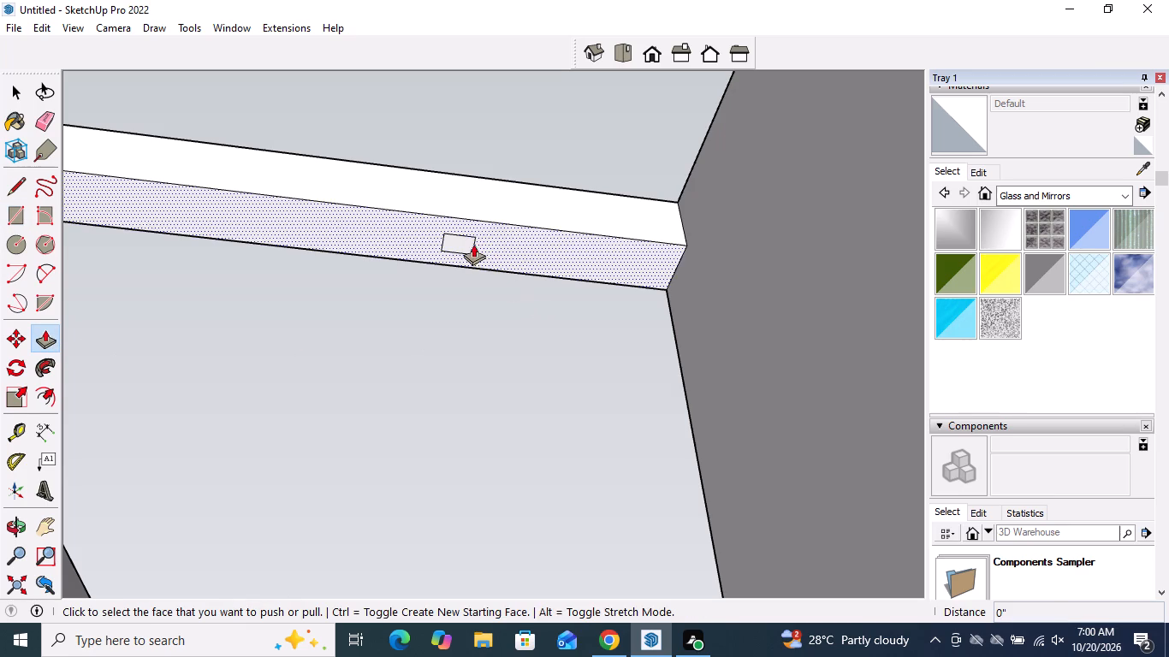
click(467, 240)
scroll(487, 337, down, 5)
middle_drag(486, 328, 506, 473)
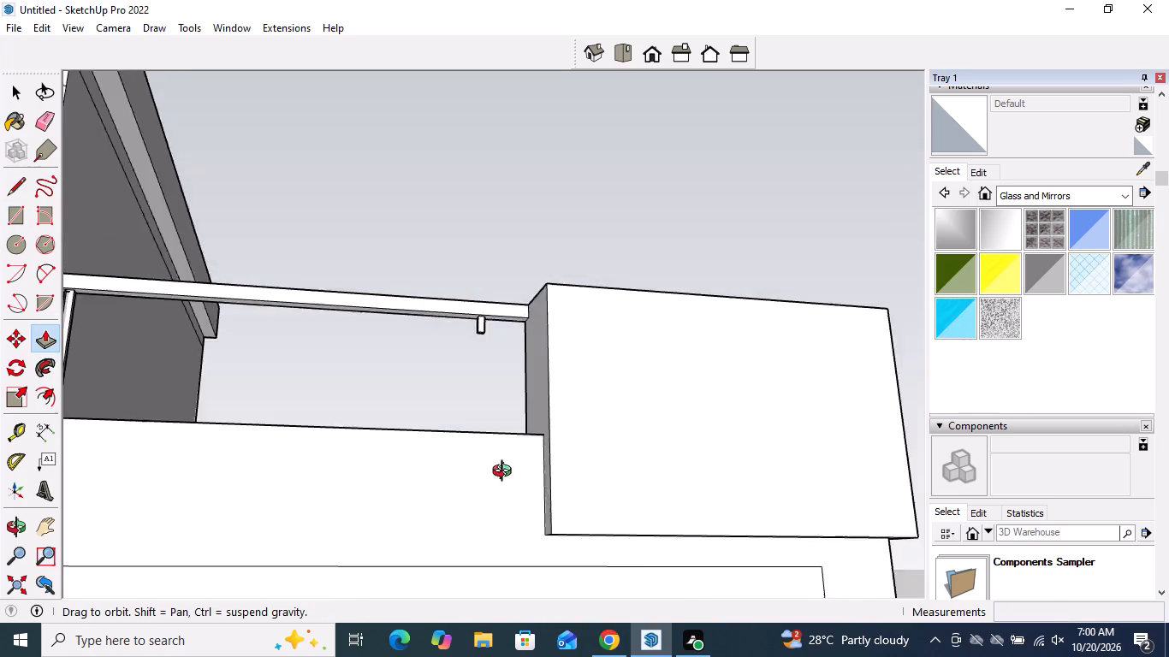
middle_drag(506, 473, 510, 607)
middle_drag(474, 390, 486, 539)
scroll(486, 543, up, 3)
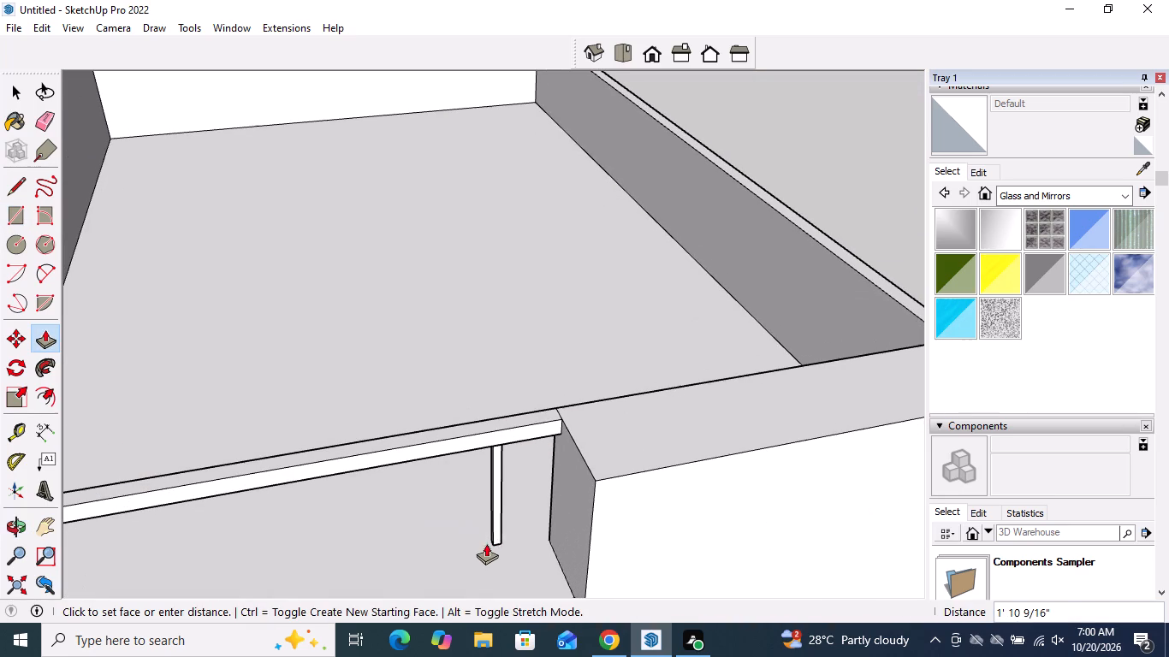
click(525, 562)
key(space)
Examine the railing's two posts and top rail from the front and side, up to the post beside the upper block.
scroll(570, 317, down, 3)
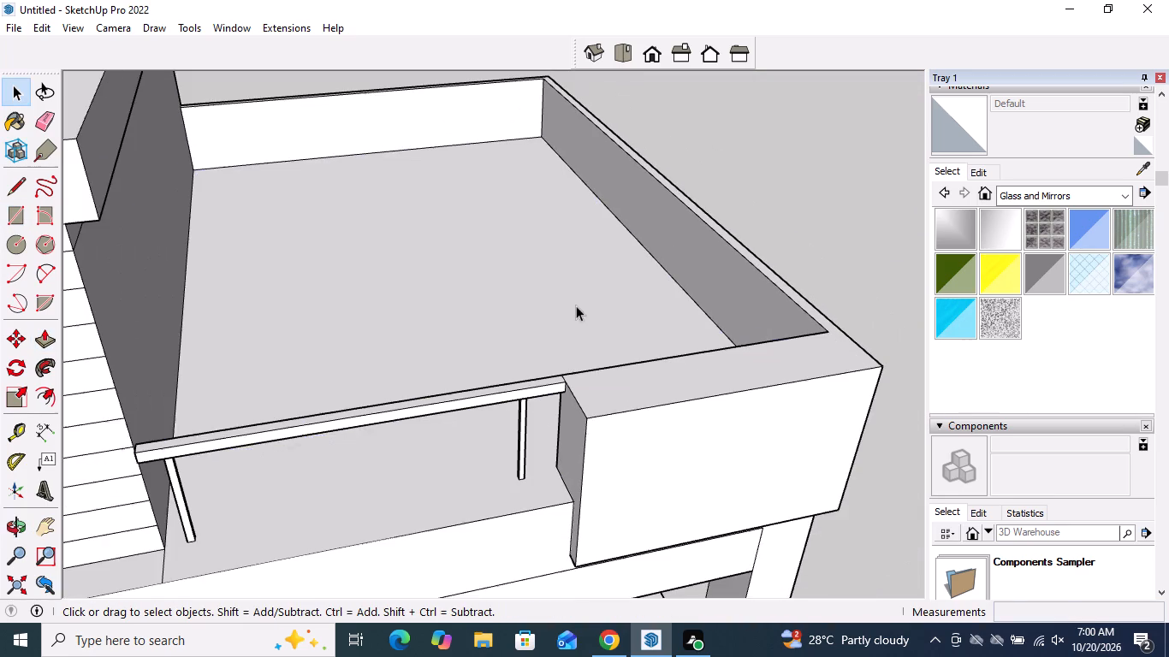
scroll(576, 305, down, 1)
middle_drag(579, 382, 452, 237)
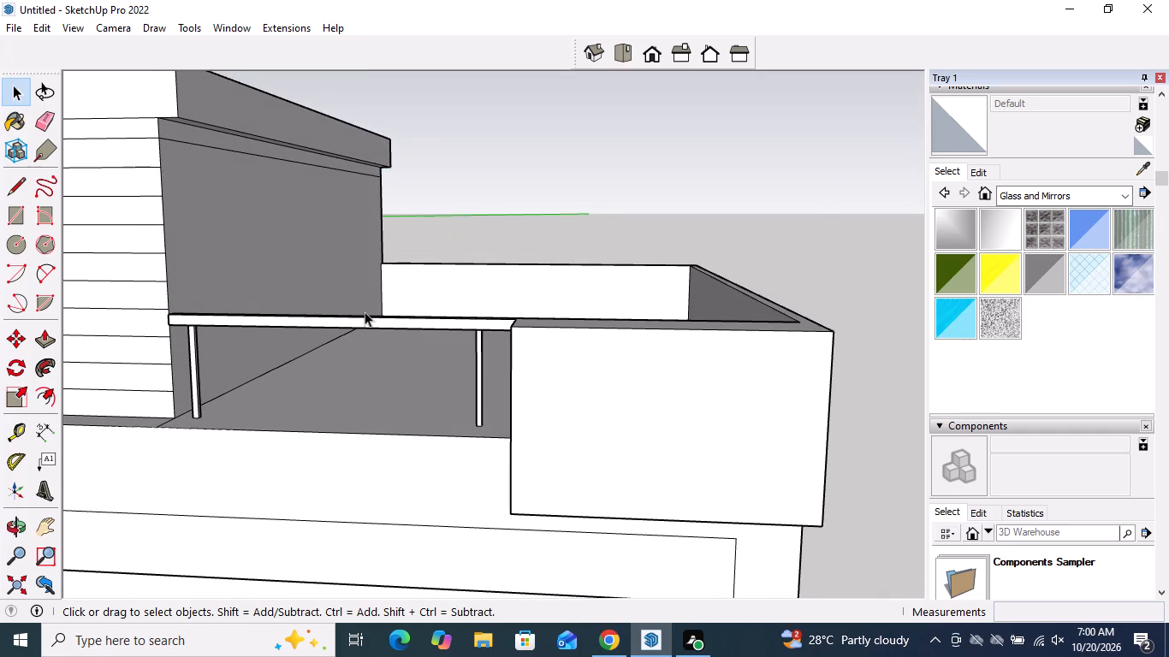
middle_drag(365, 311, 320, 317)
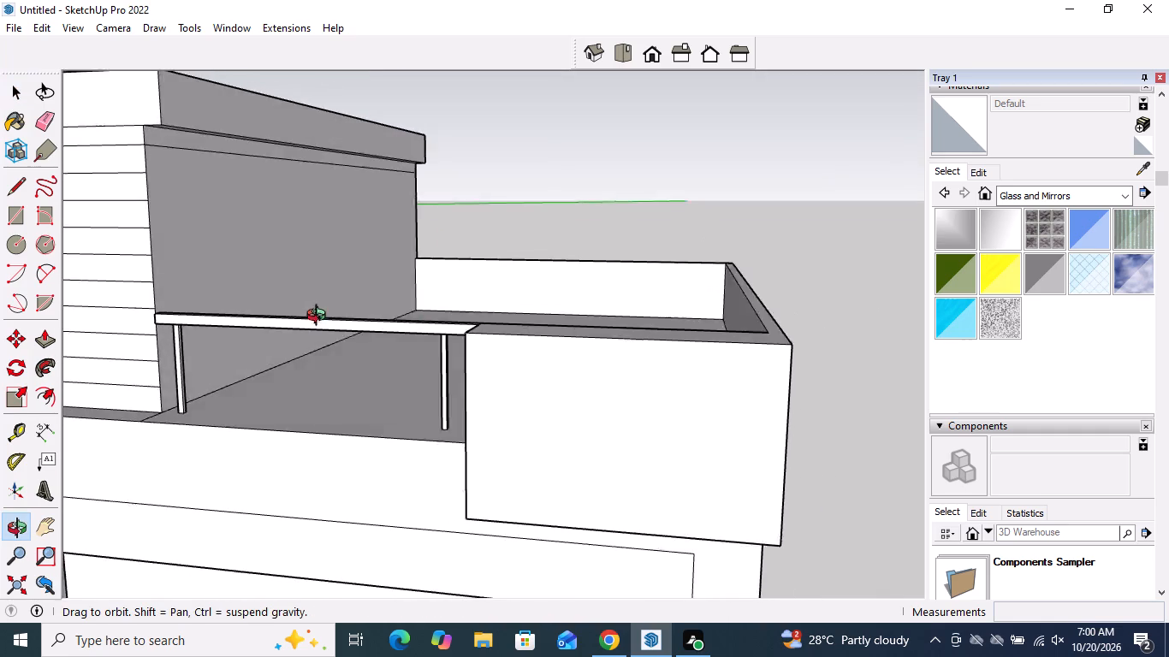
middle_drag(320, 317, 223, 311)
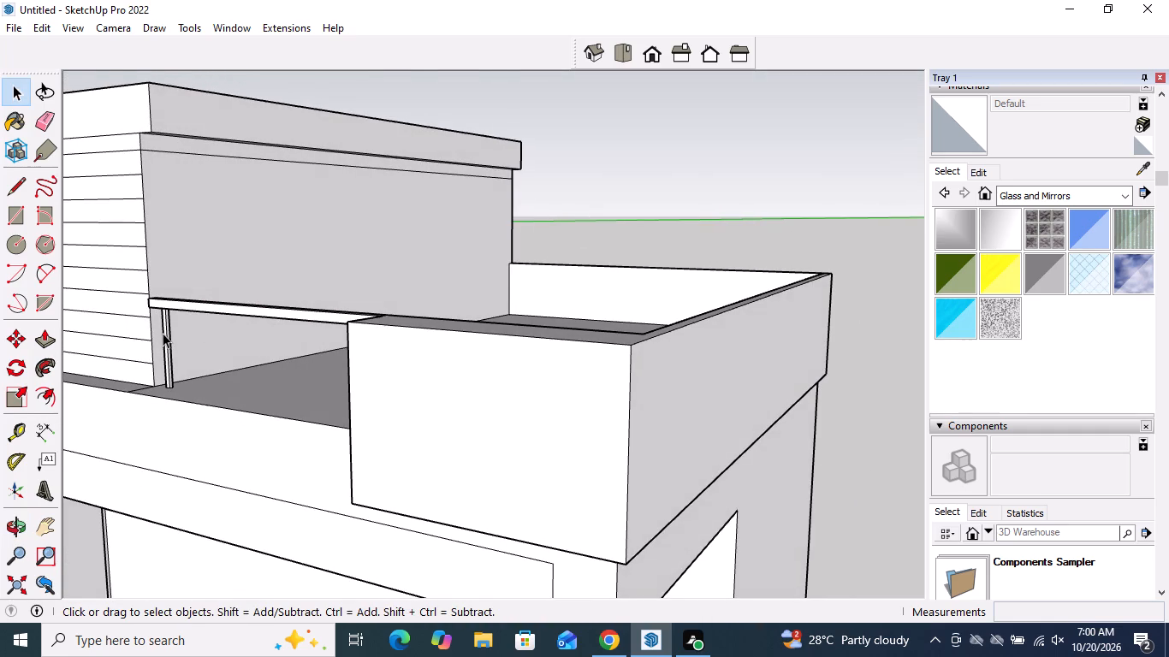
scroll(163, 328, up, 14)
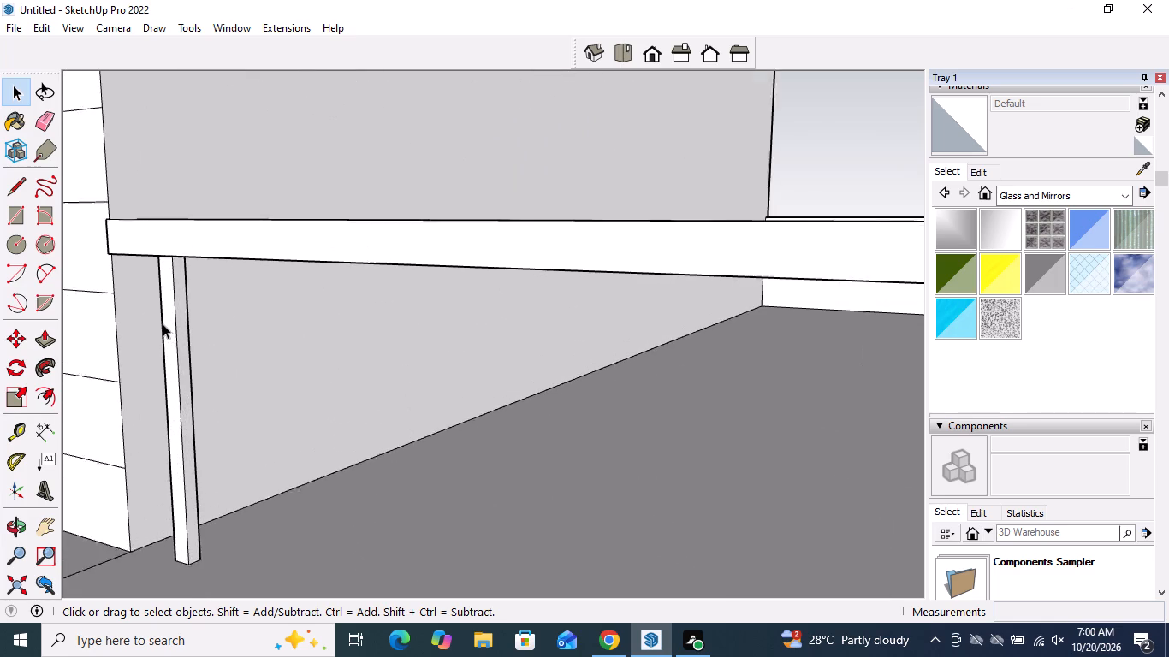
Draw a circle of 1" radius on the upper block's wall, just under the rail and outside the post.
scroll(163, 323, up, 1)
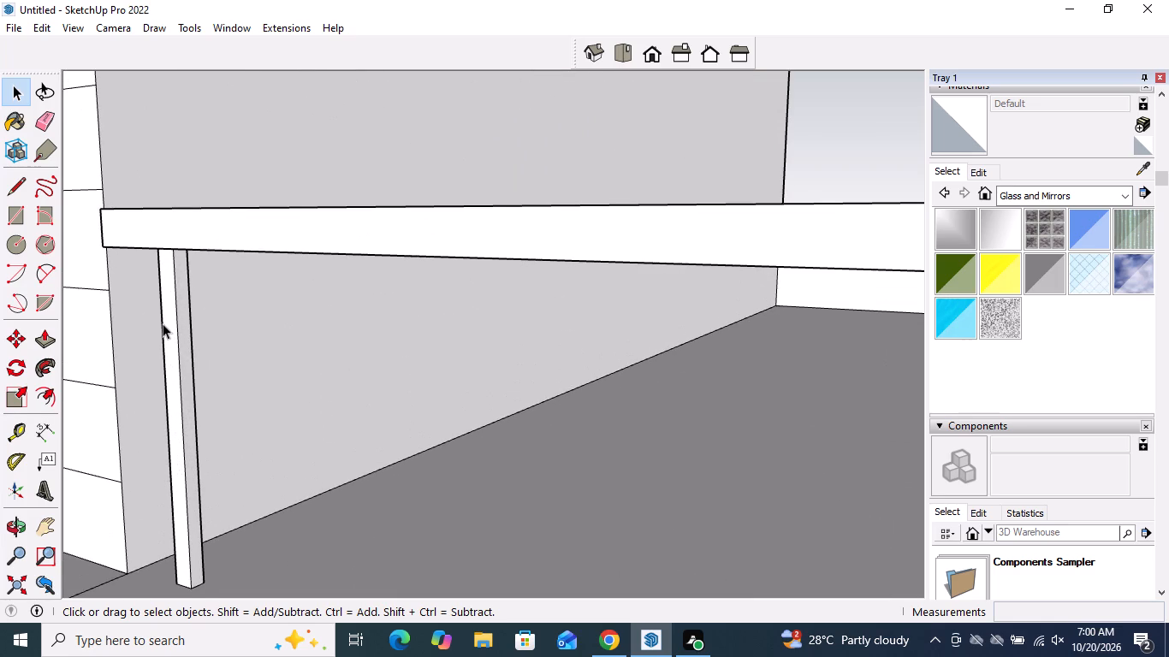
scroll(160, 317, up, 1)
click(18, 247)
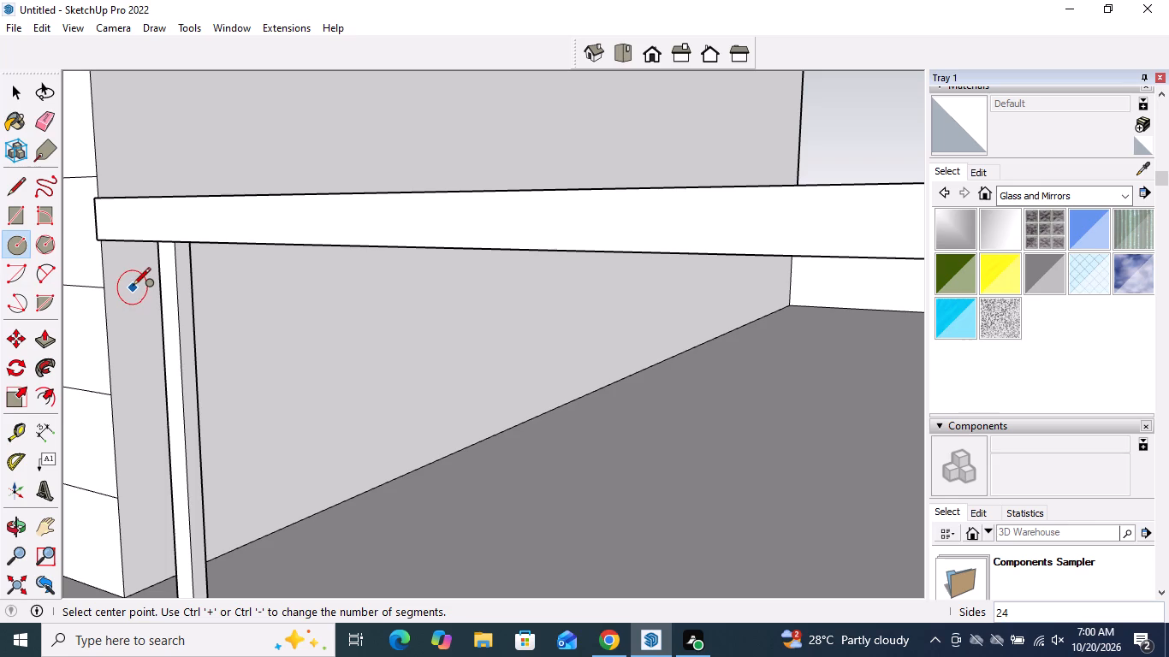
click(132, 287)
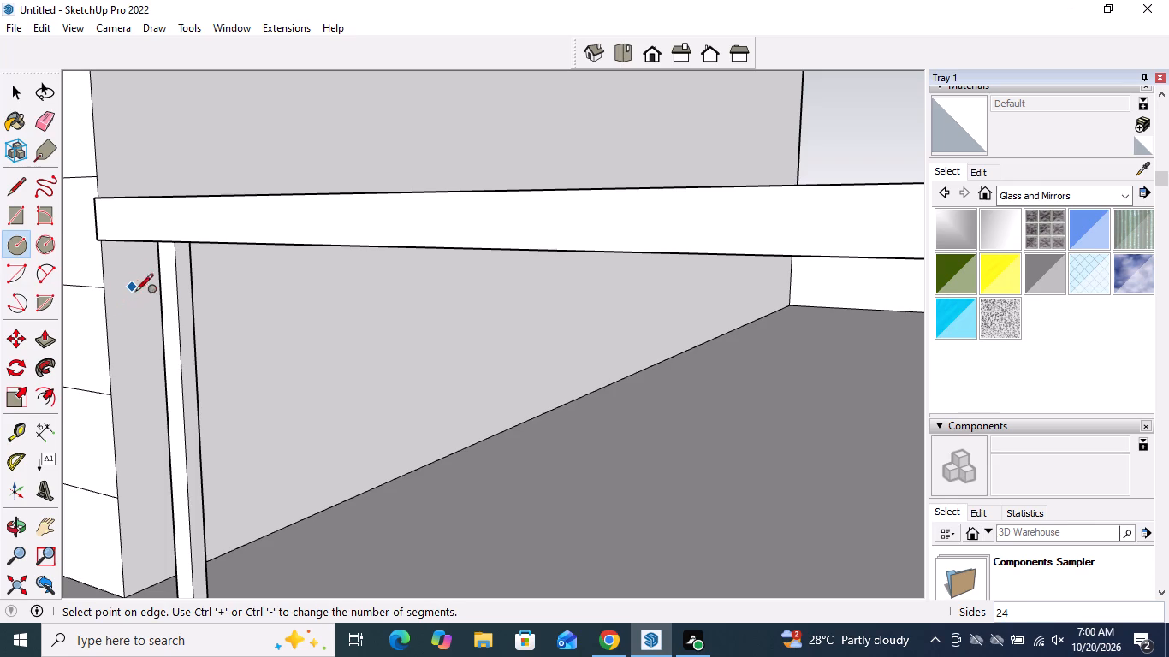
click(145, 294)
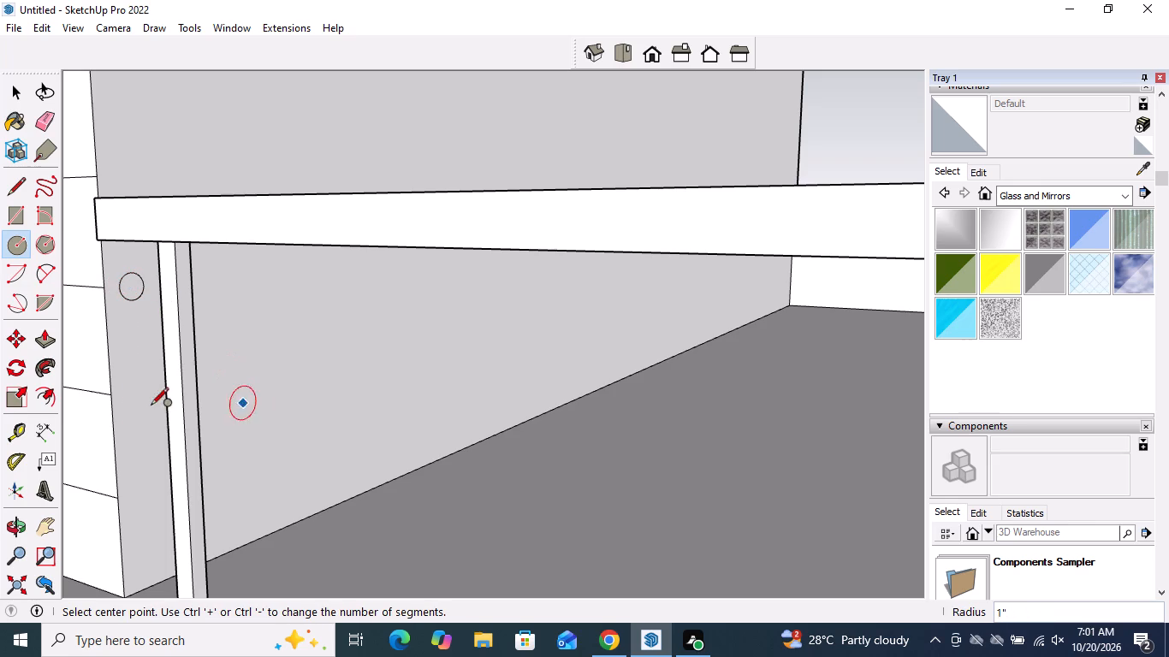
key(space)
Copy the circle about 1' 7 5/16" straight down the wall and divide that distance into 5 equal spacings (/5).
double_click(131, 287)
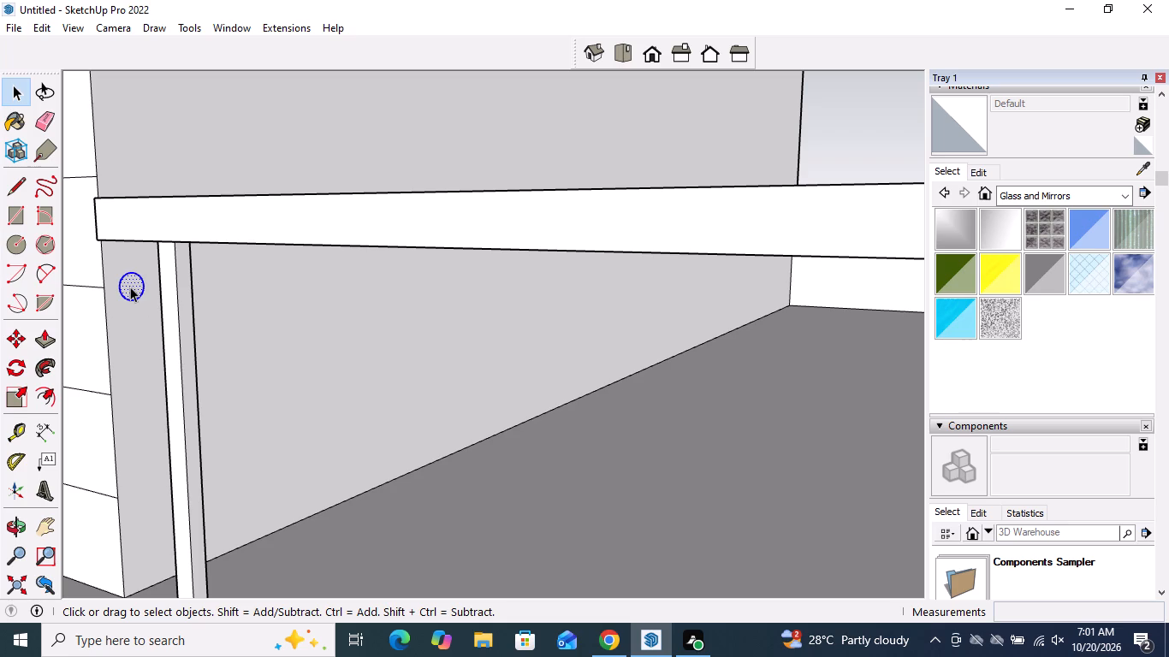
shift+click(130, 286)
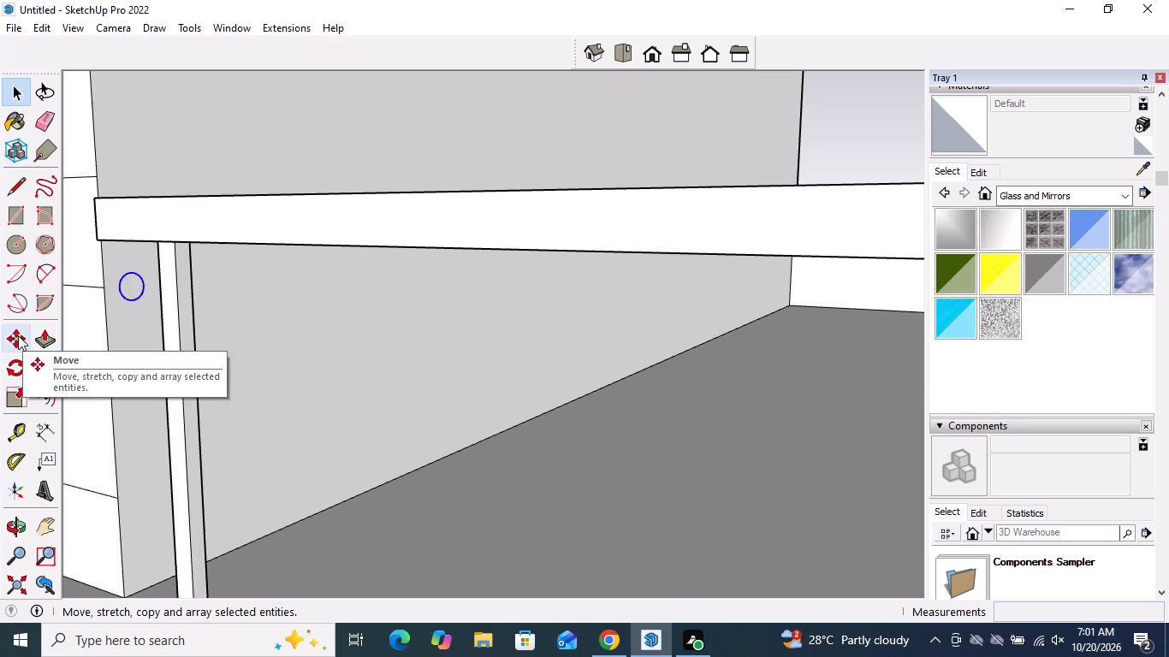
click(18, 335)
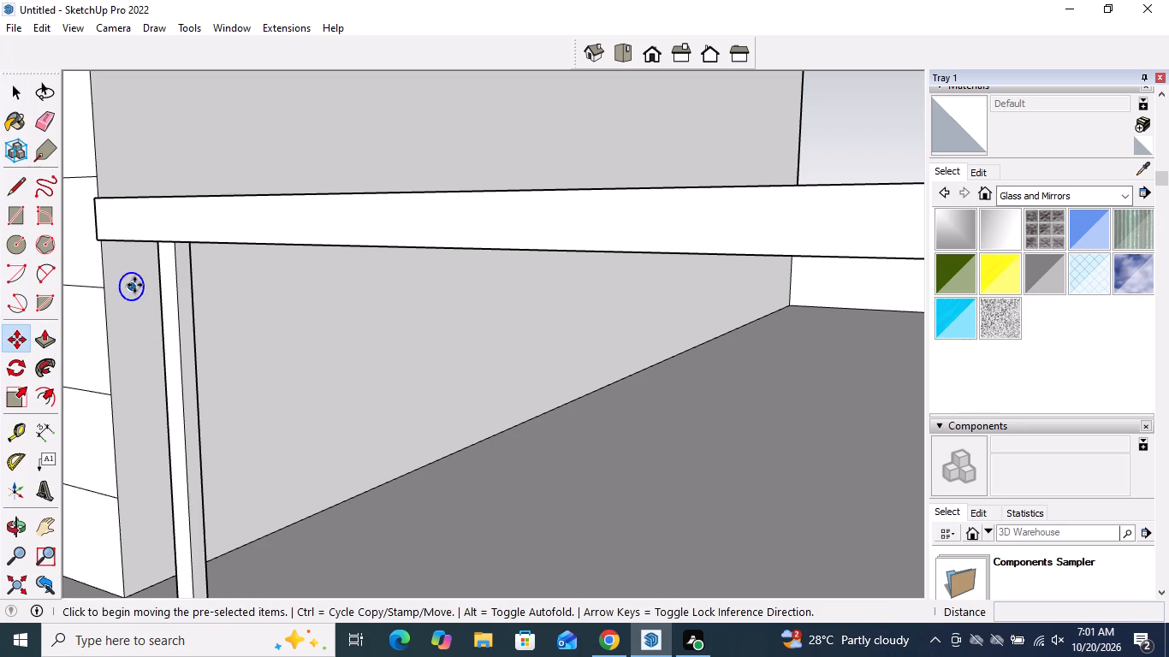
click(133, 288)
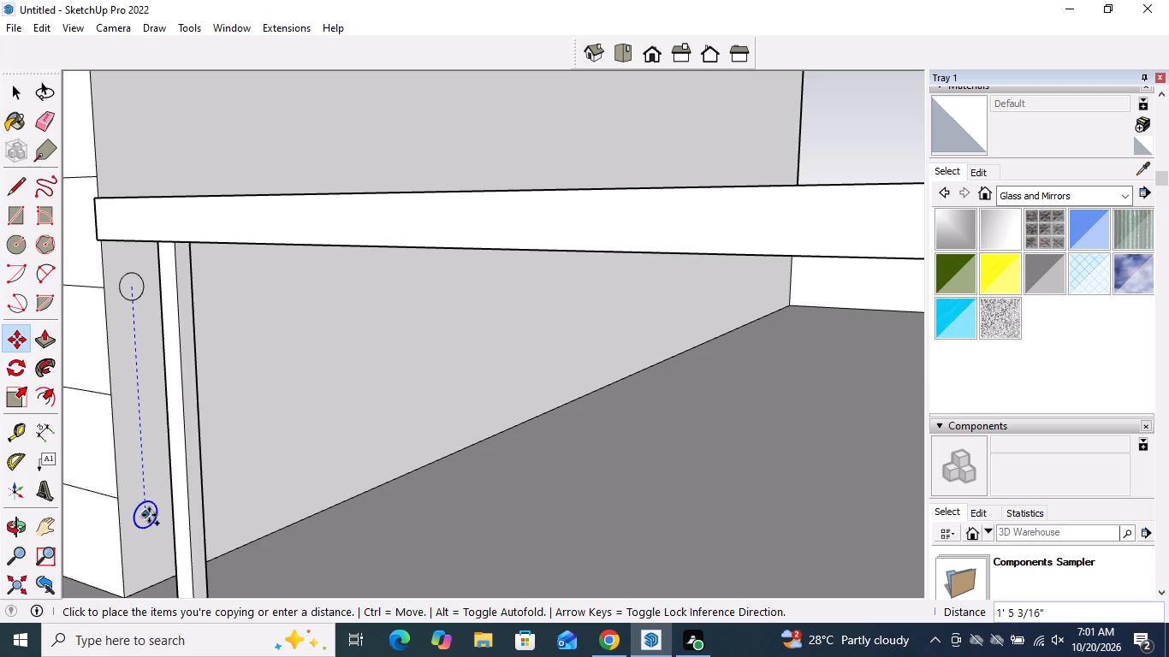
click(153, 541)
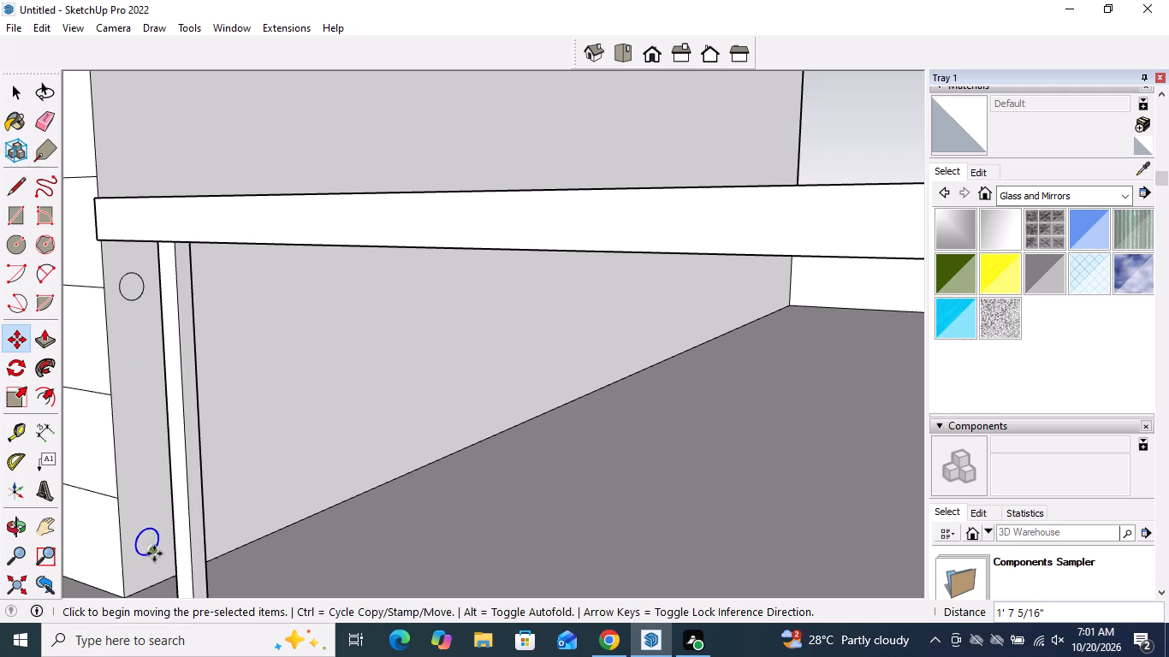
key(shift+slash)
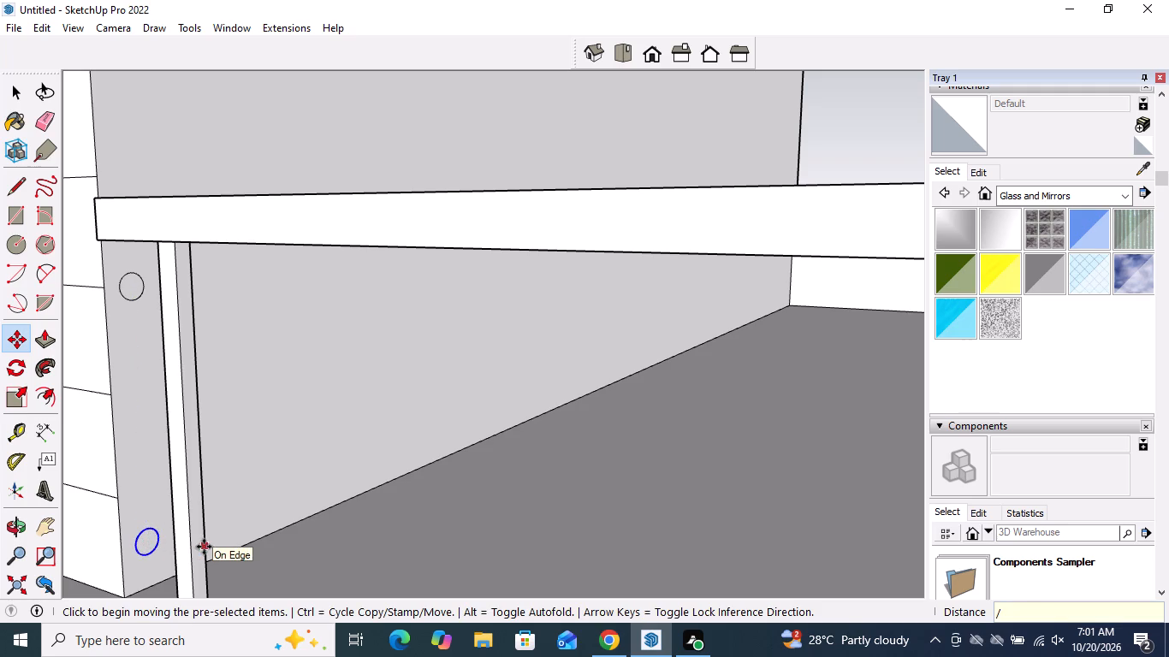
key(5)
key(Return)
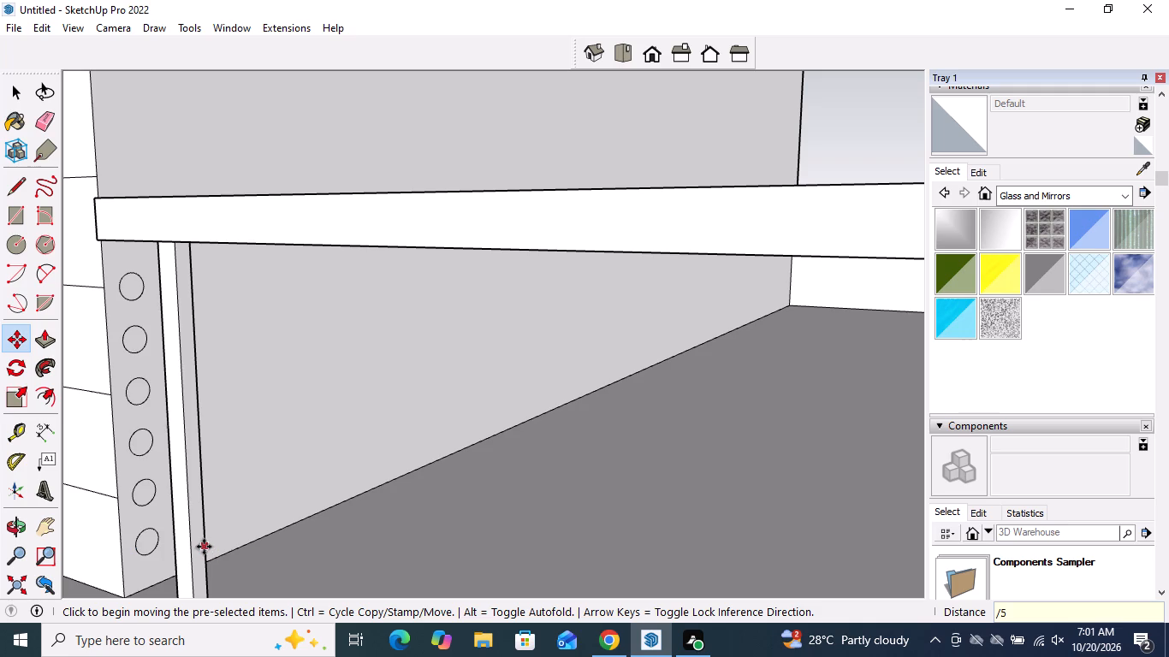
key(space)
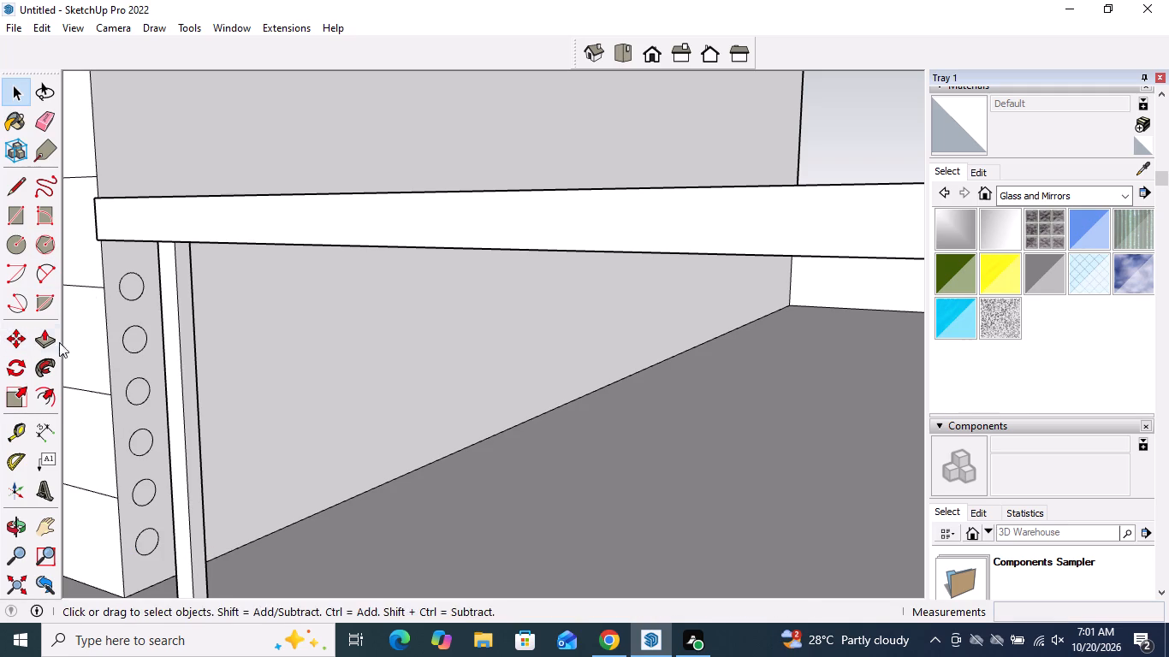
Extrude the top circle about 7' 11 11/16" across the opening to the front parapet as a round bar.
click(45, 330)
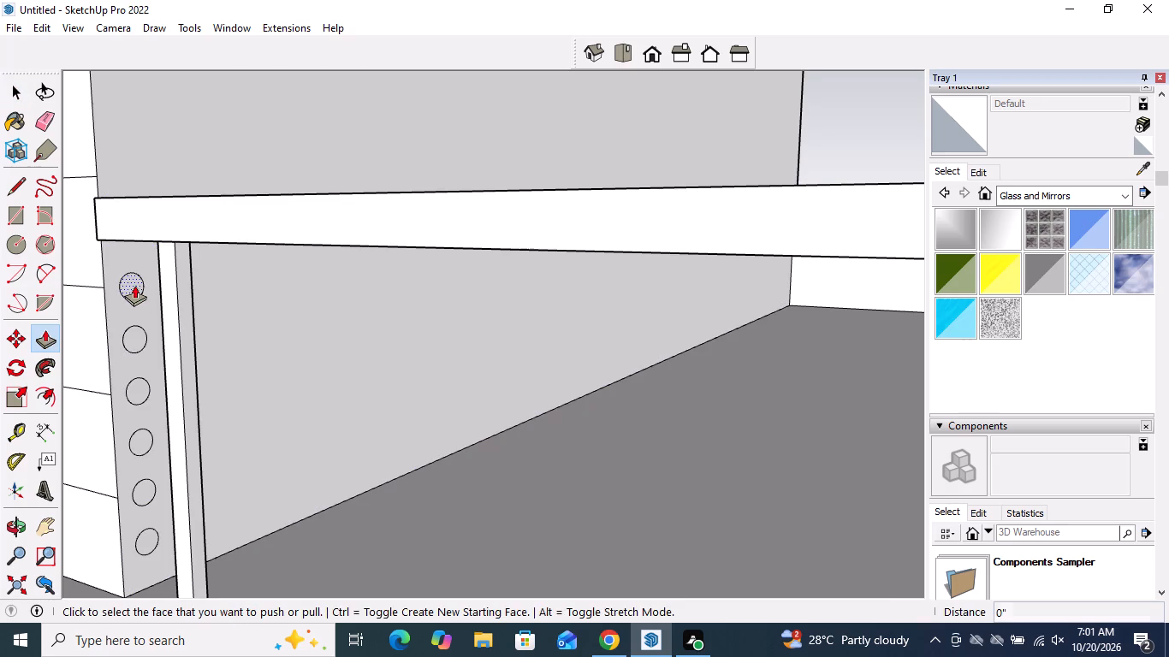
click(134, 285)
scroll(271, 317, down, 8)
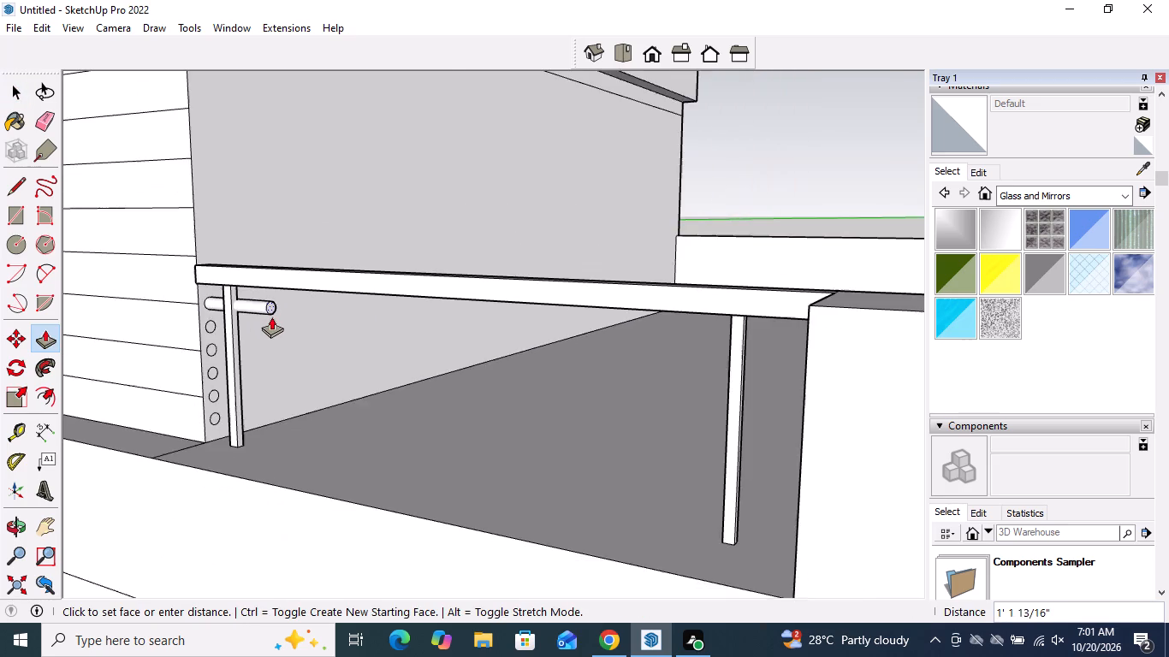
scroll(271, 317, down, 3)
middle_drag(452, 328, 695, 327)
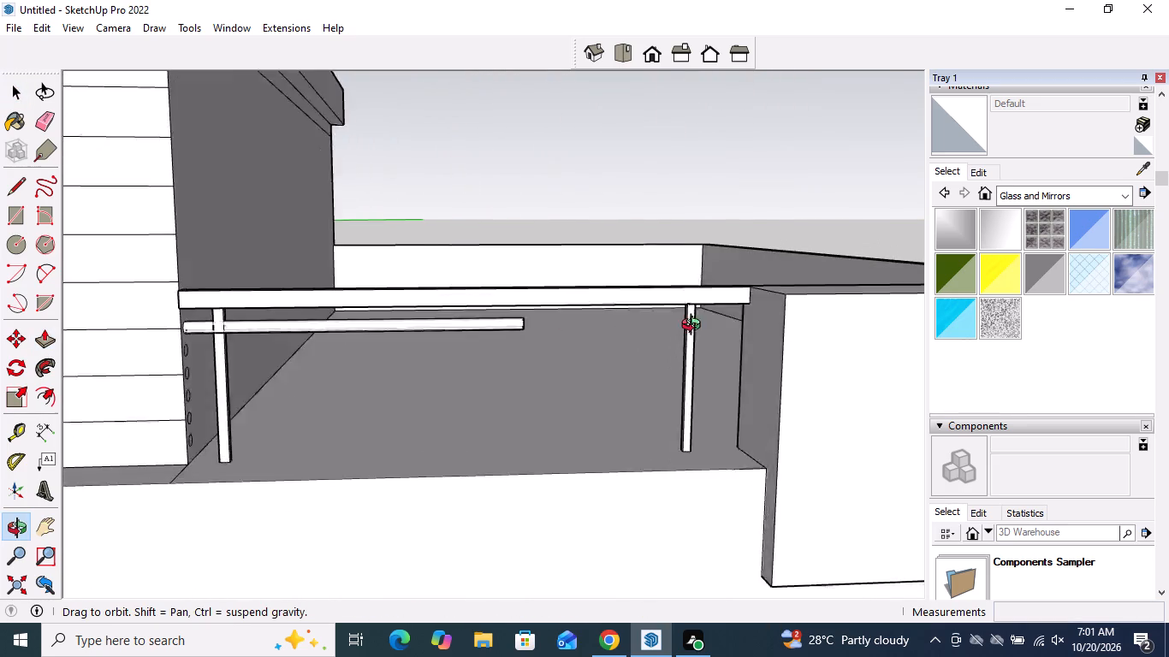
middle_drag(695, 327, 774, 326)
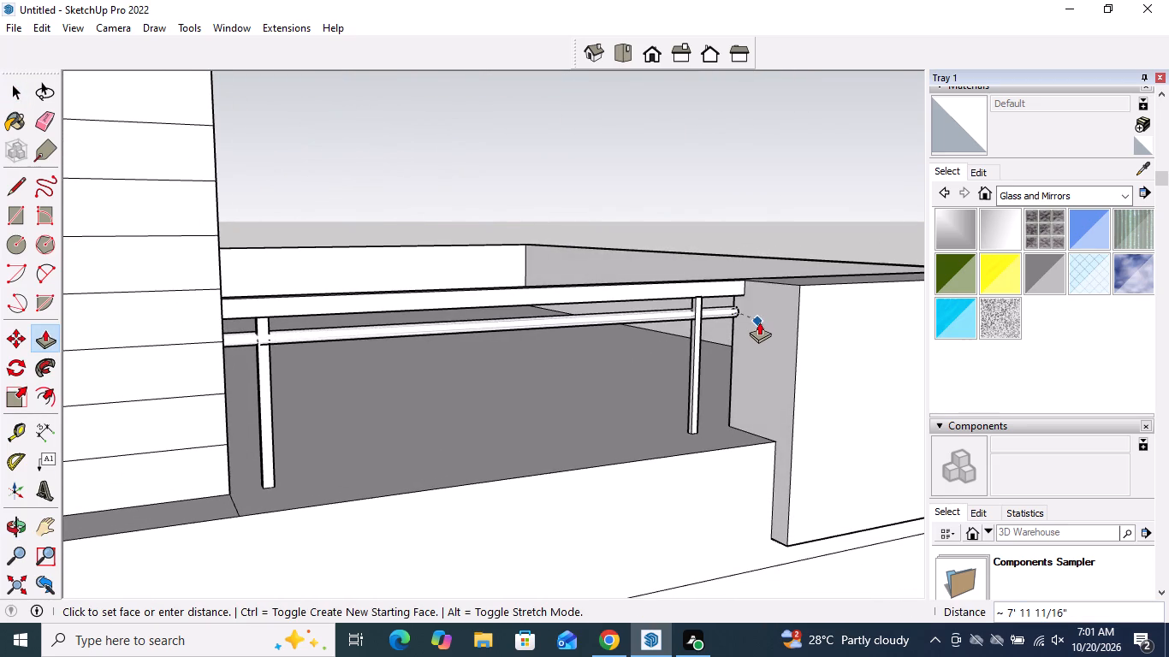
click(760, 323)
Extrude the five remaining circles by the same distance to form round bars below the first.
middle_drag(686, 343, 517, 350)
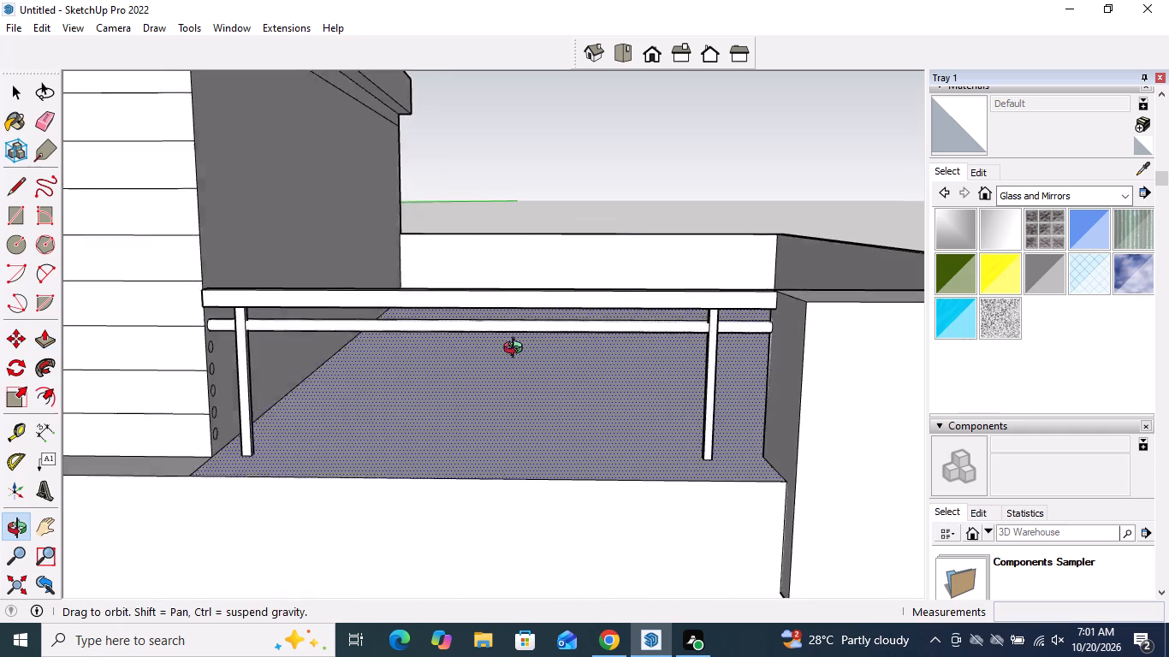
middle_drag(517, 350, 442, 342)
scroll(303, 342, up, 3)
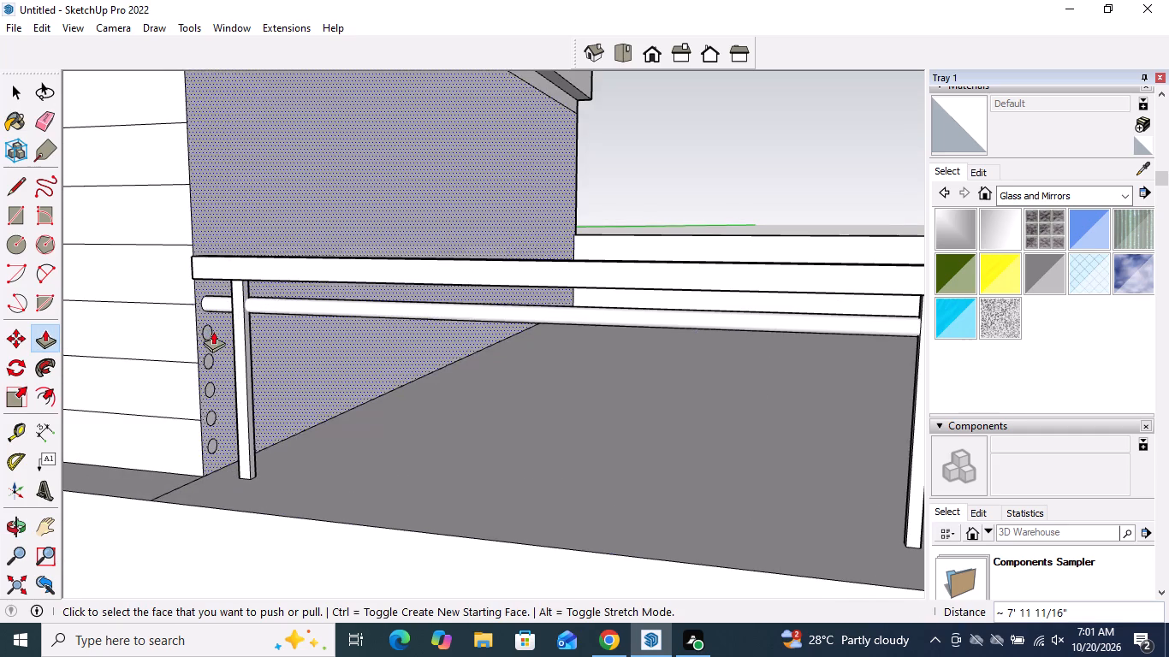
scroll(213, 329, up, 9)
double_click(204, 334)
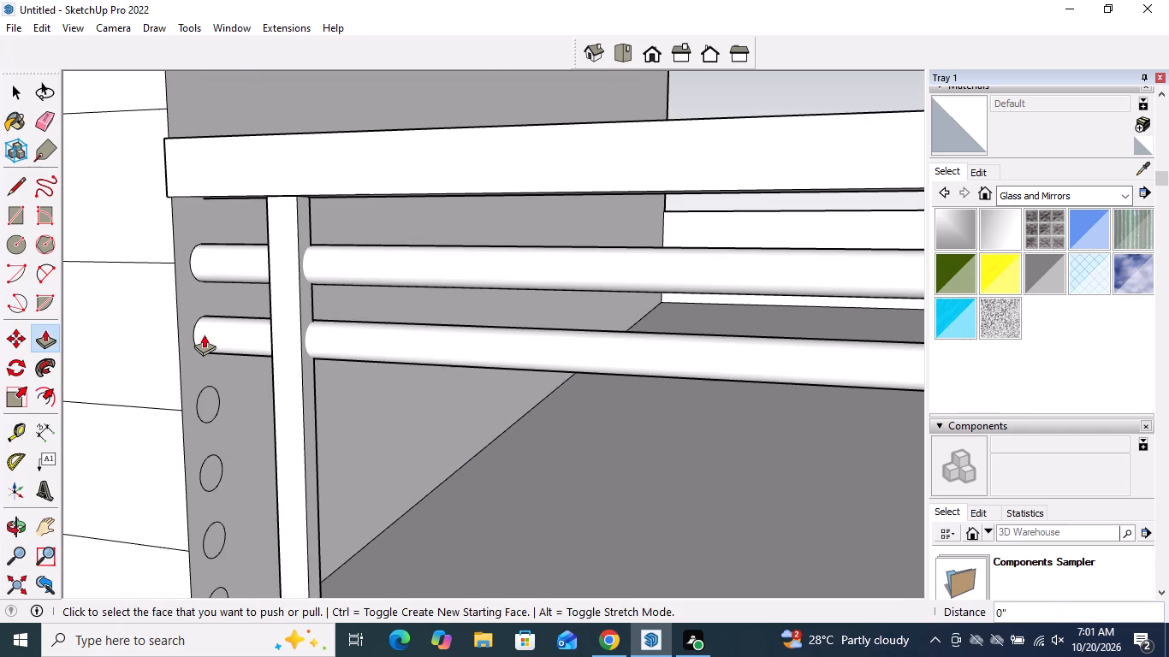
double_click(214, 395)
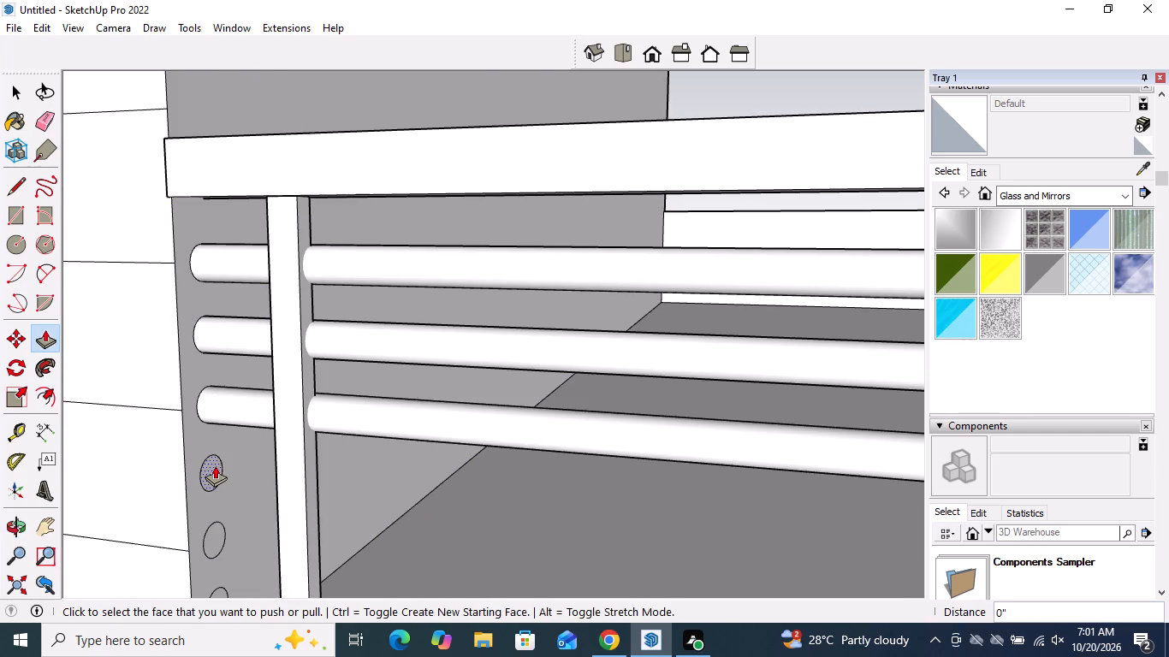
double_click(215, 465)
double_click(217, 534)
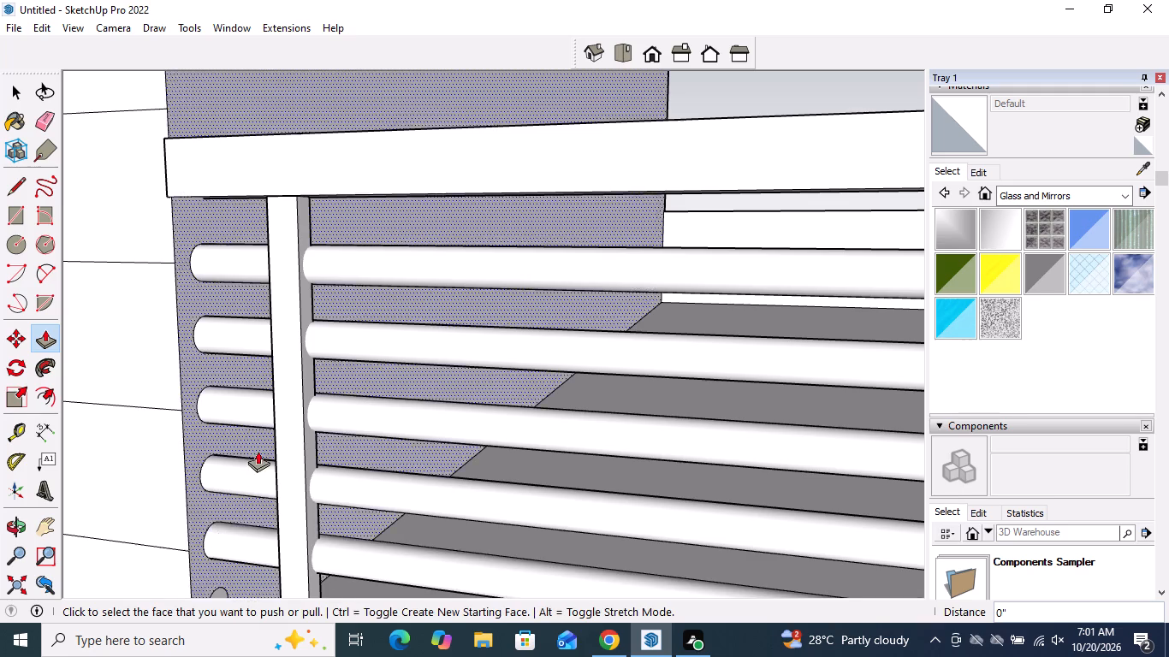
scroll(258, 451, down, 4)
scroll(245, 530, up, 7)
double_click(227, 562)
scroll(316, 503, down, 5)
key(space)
Examine the barred railing against the whole front facade and close up at the front parapet end.
scroll(427, 370, down, 13)
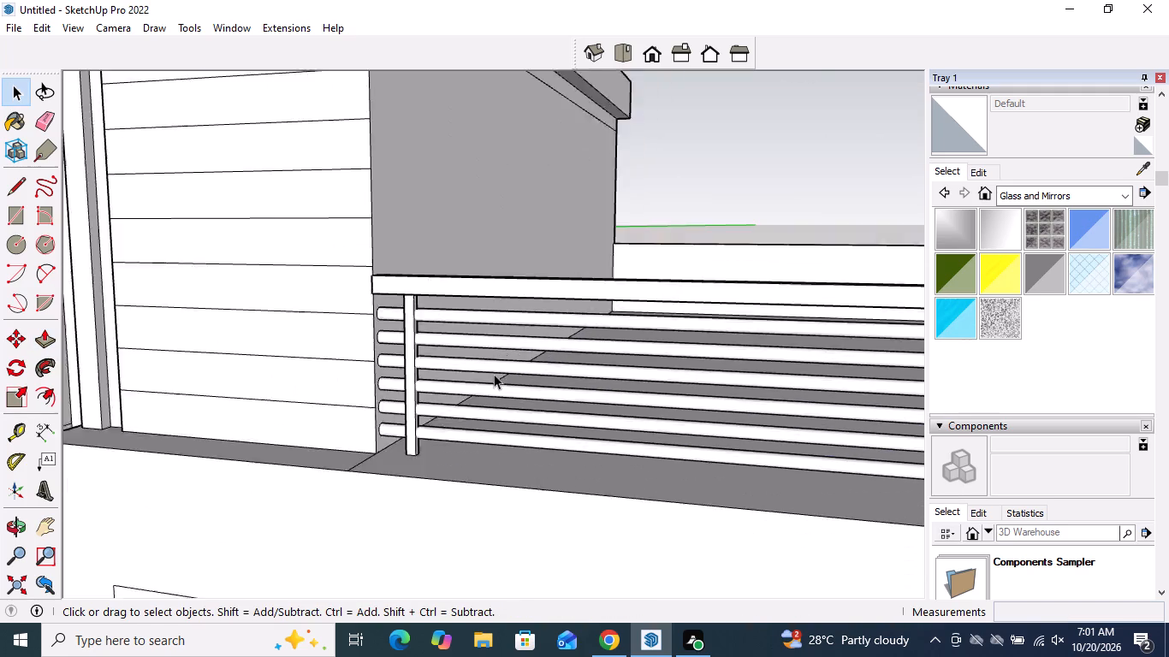
scroll(494, 374, down, 18)
middle_drag(669, 428, 775, 348)
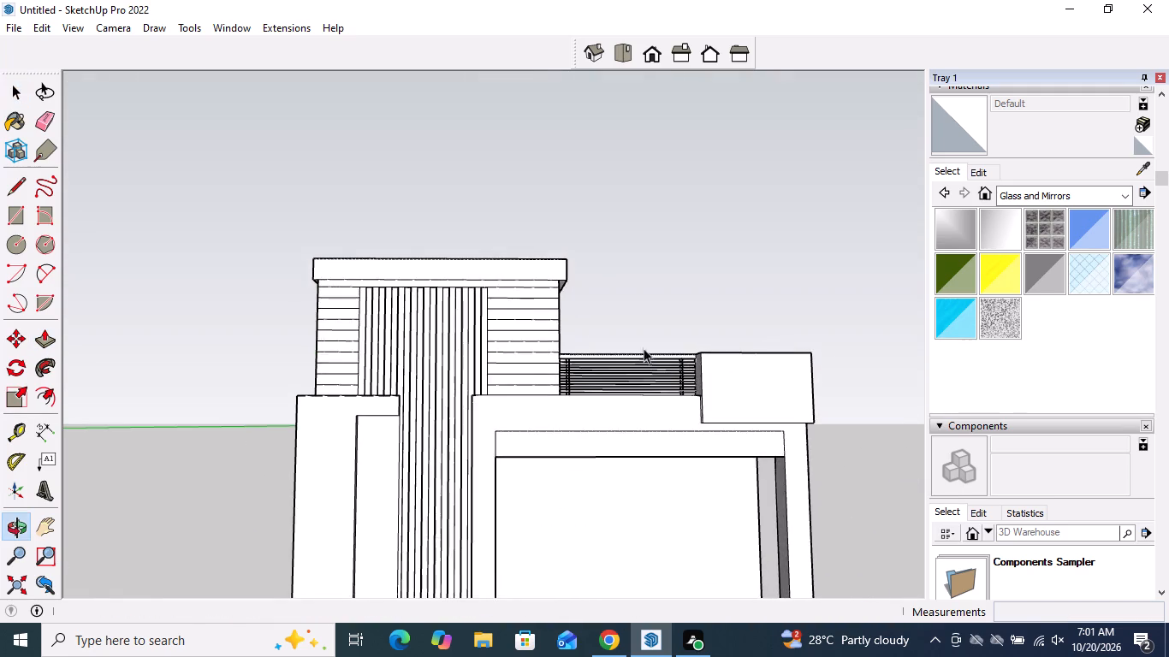
scroll(620, 345, down, 4)
middle_drag(601, 374, 584, 427)
scroll(654, 354, up, 9)
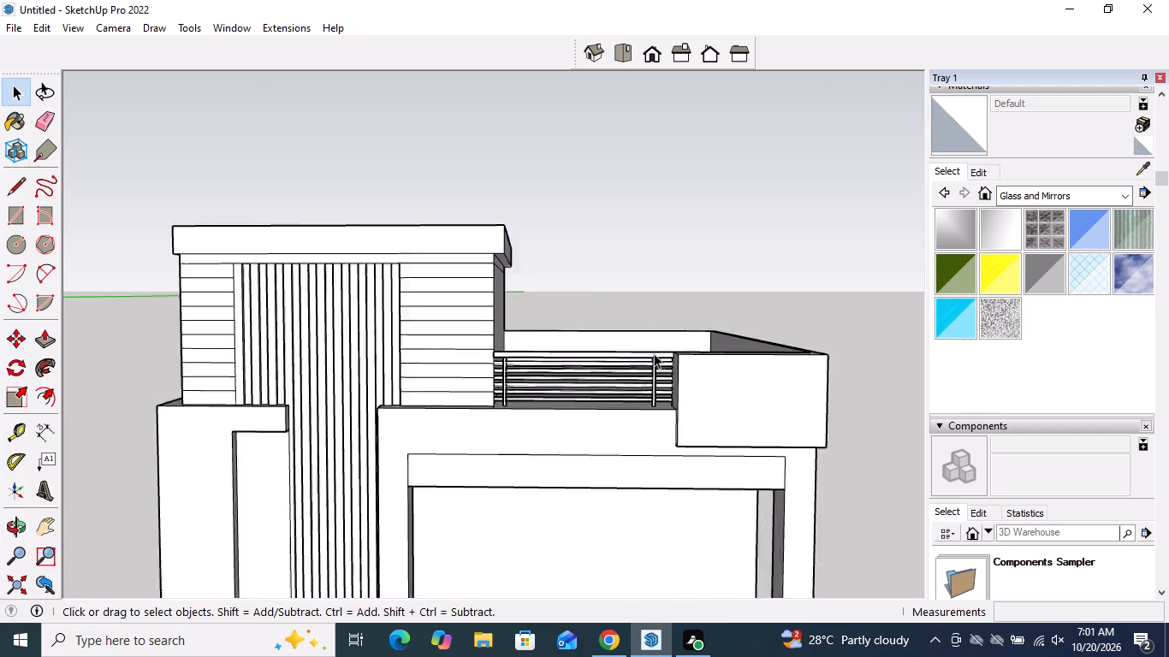
scroll(654, 353, up, 9)
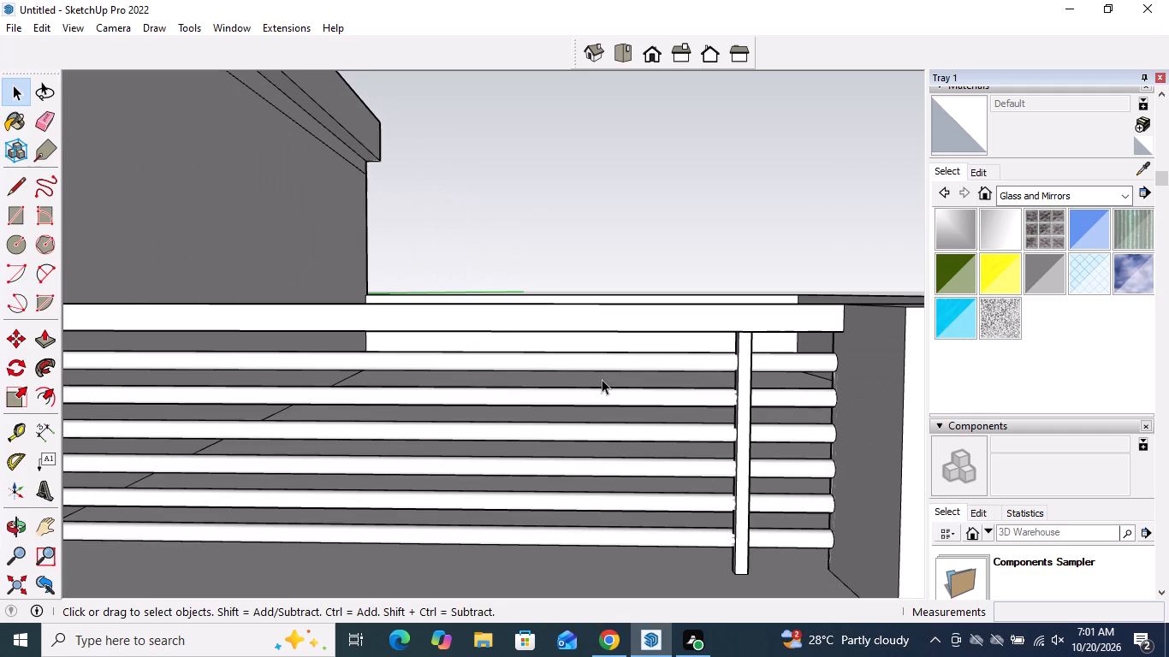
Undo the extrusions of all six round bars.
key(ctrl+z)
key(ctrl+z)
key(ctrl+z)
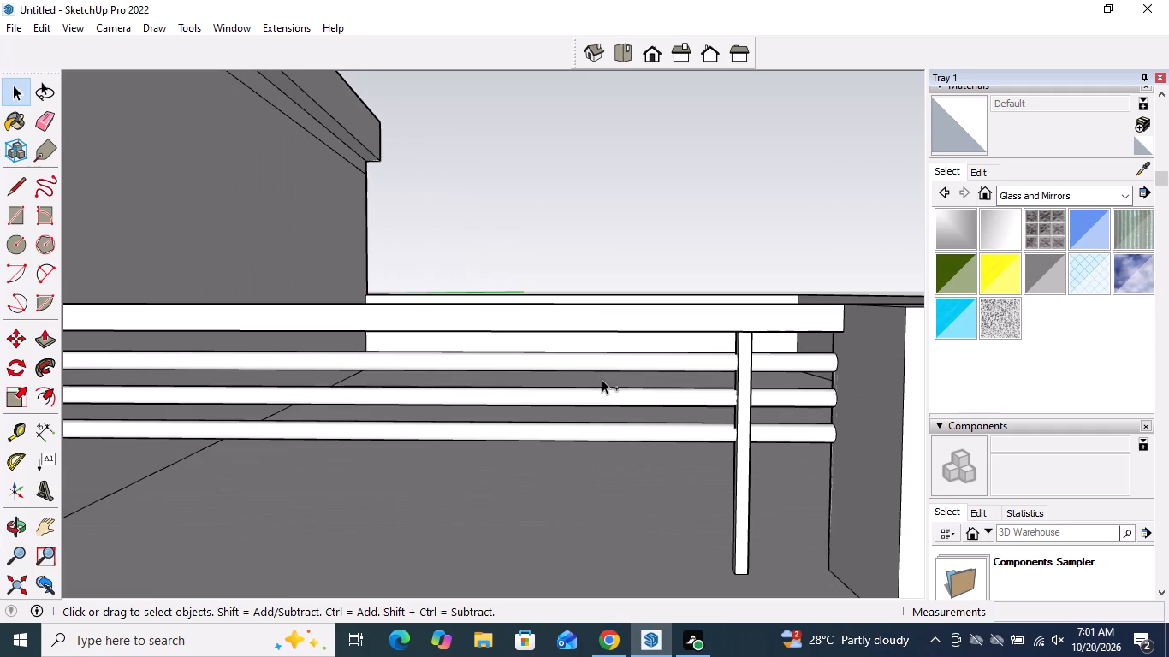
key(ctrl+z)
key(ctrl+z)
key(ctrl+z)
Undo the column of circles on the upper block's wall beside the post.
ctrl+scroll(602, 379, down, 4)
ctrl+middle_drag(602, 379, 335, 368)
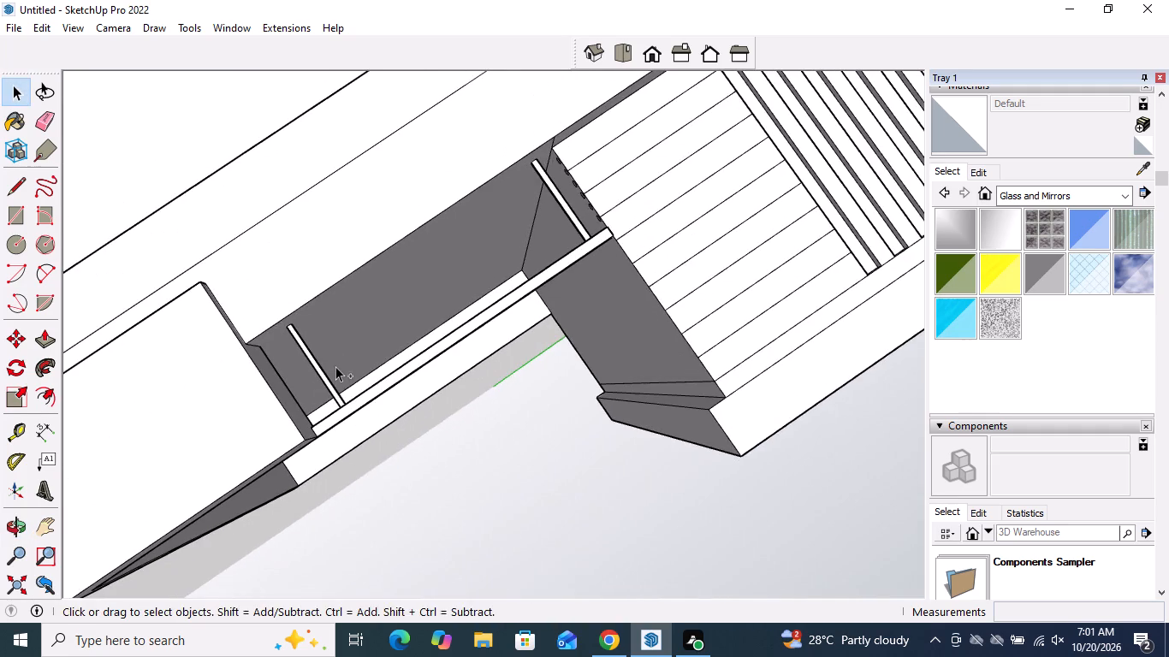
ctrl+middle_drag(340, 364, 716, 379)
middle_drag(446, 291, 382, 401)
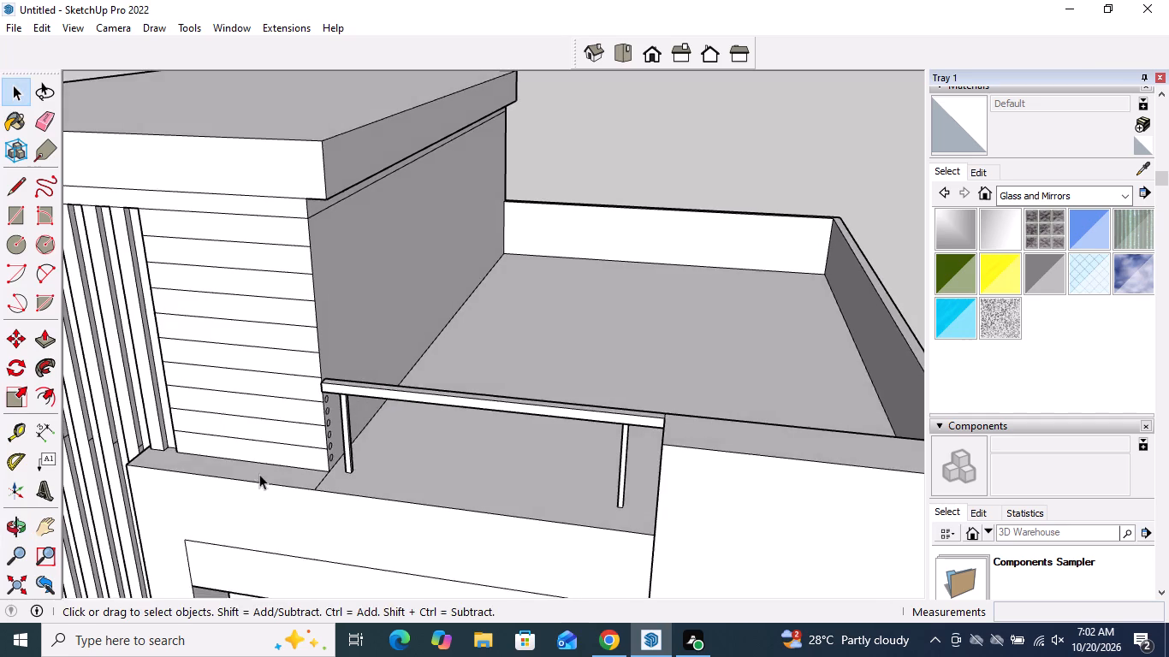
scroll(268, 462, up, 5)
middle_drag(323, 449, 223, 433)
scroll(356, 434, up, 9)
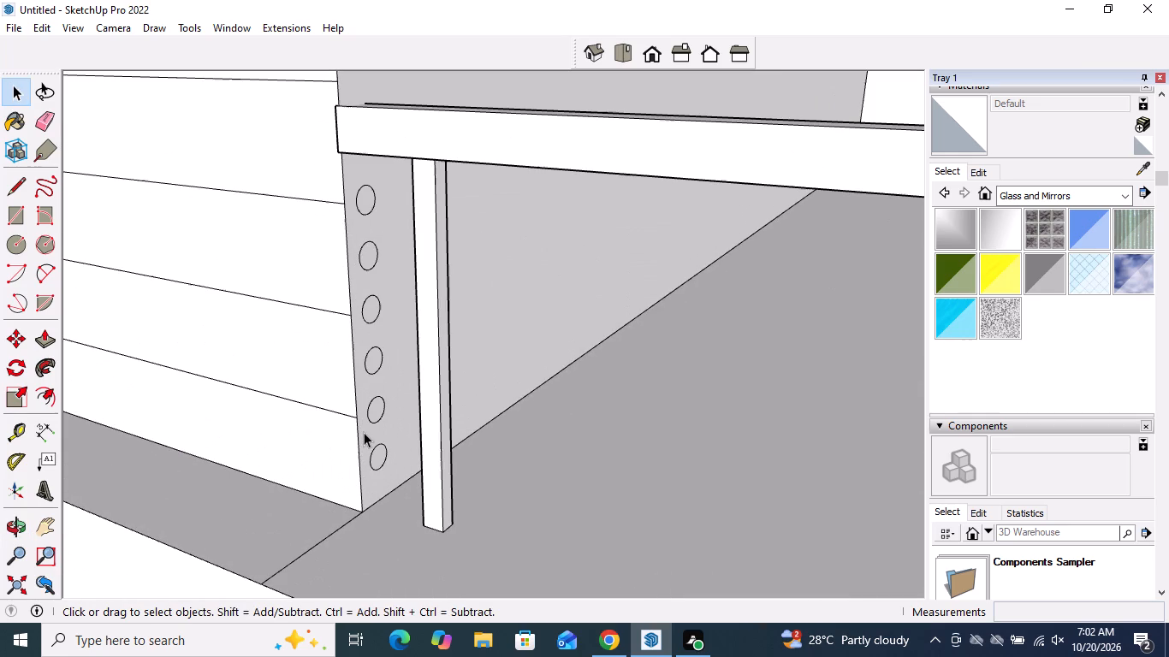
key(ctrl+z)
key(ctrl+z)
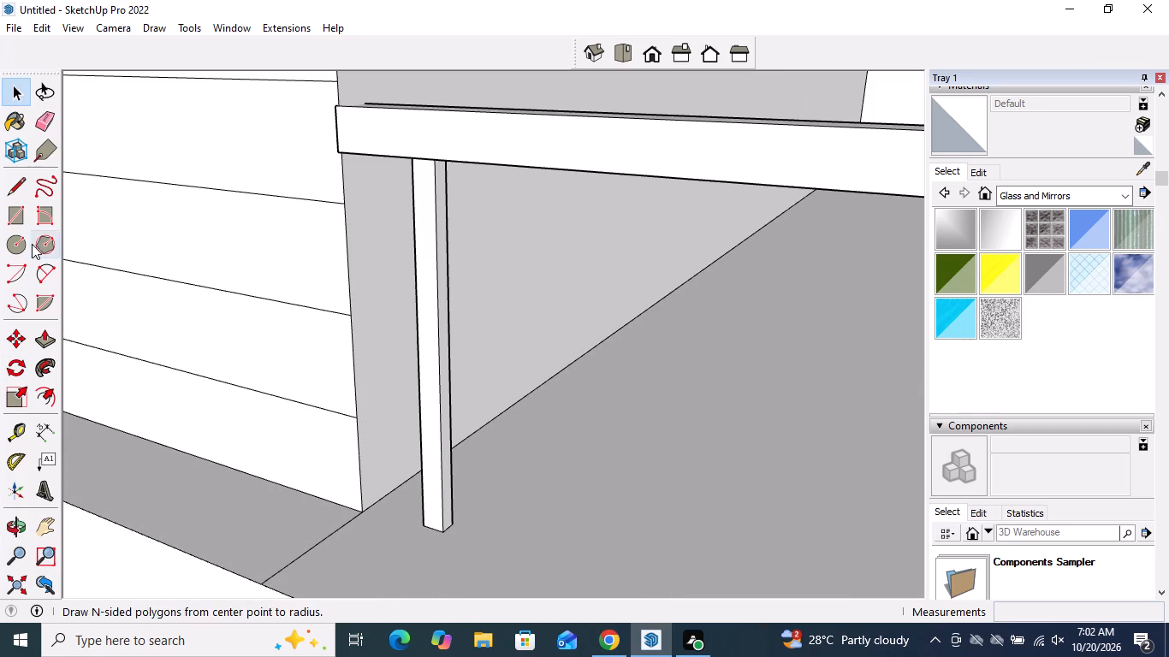
Draw a smaller circle of 5/8" radius on the upper block's wall, just under the rail beside the post.
click(17, 246)
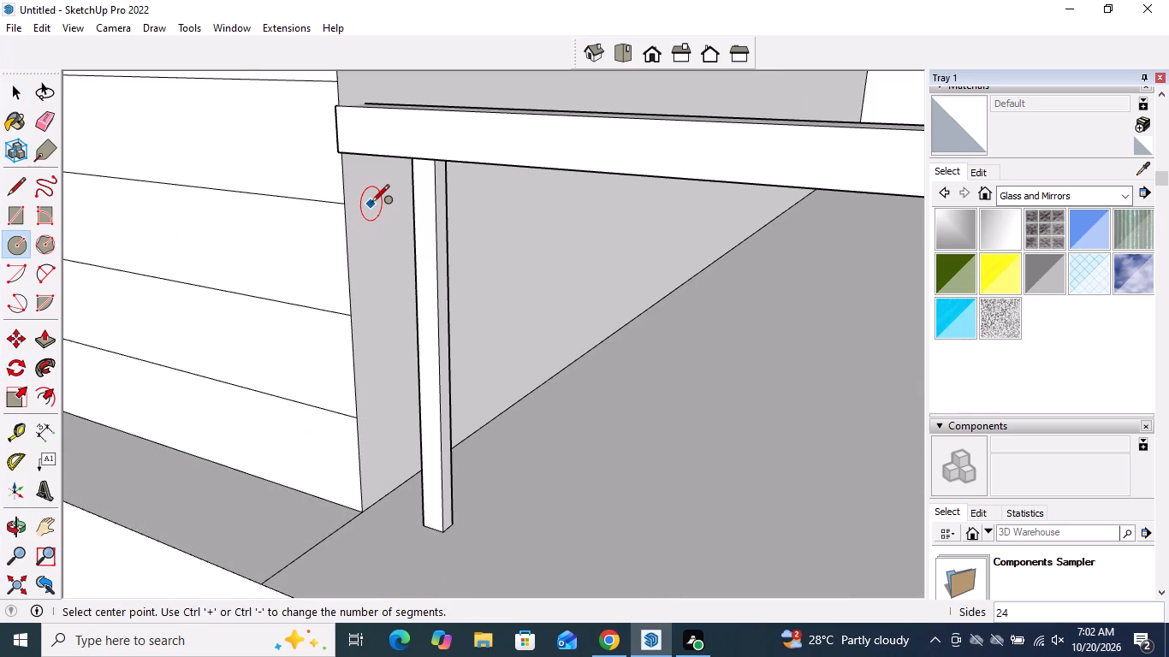
click(371, 202)
click(377, 203)
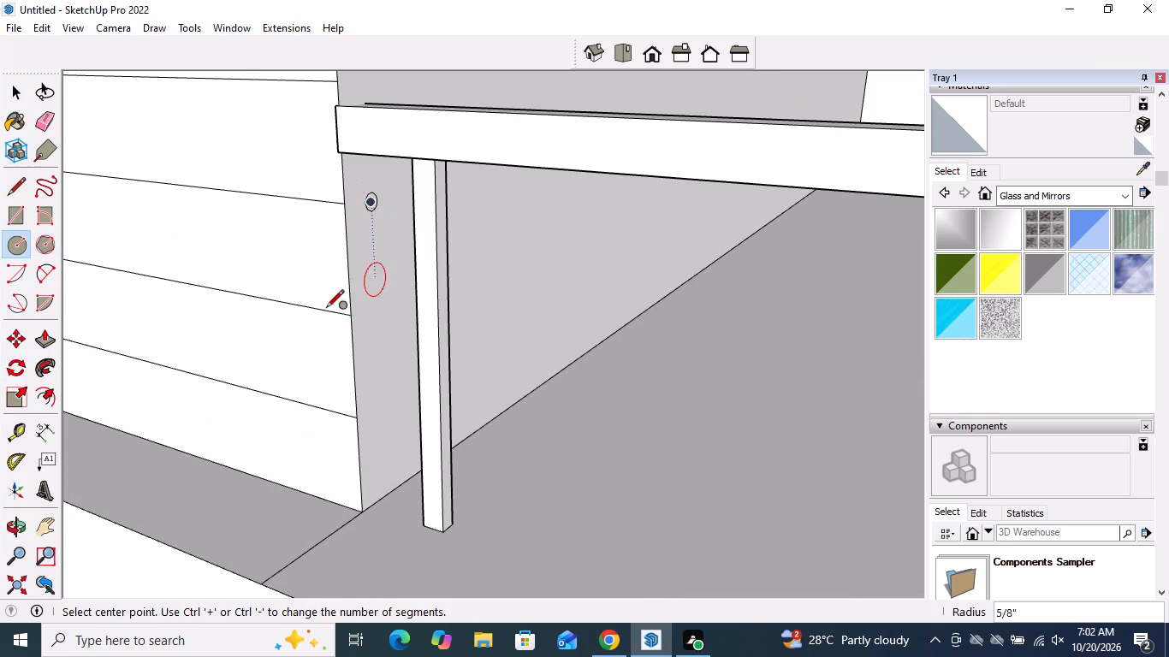
key(space)
key(space)
Copy the circle about 1' 7 7/16" straight down the wall and divide the distance by 5 for an evenly spaced column.
scroll(394, 207, up, 3)
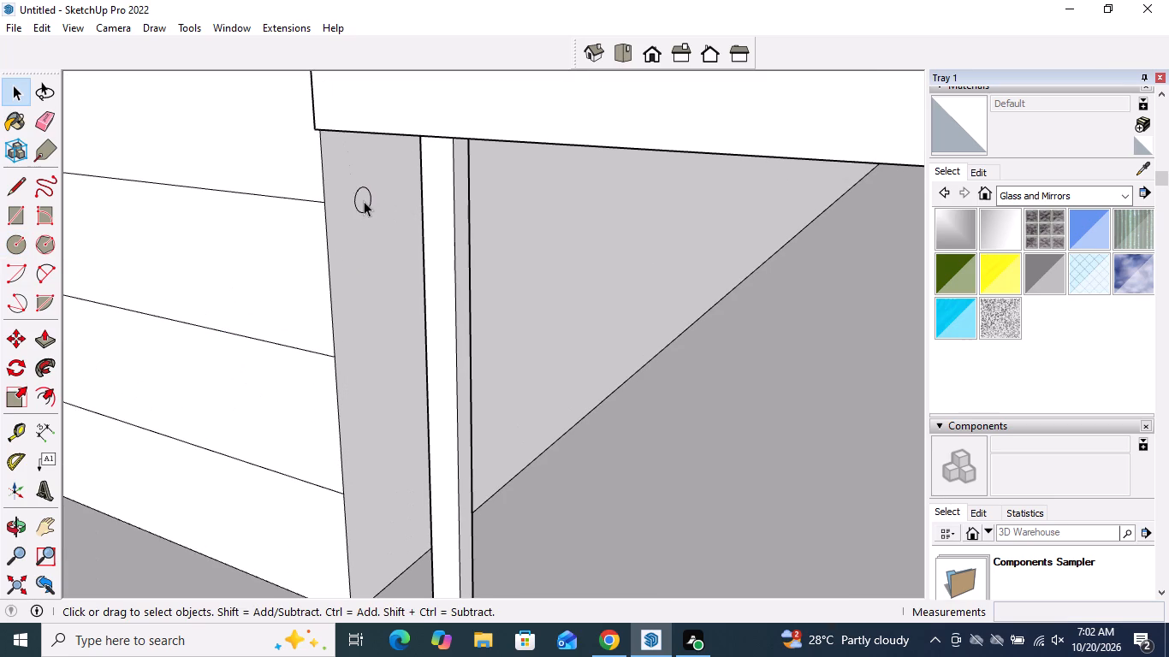
double_click(364, 199)
shift+click(364, 197)
click(15, 340)
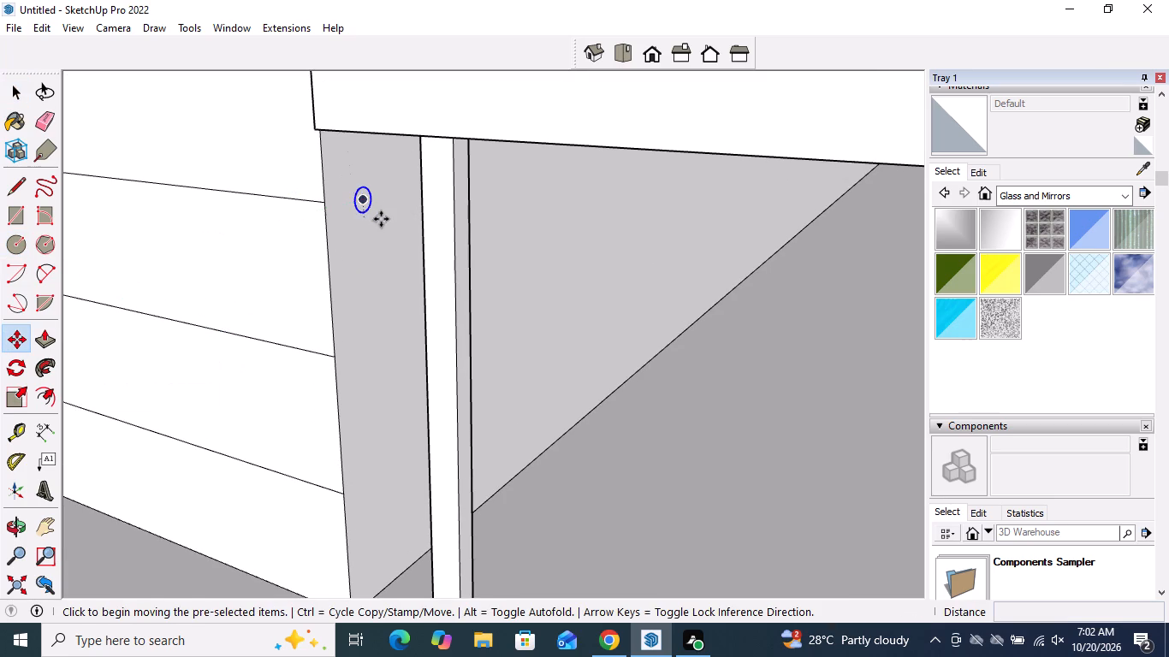
click(365, 201)
scroll(365, 201, down, 2)
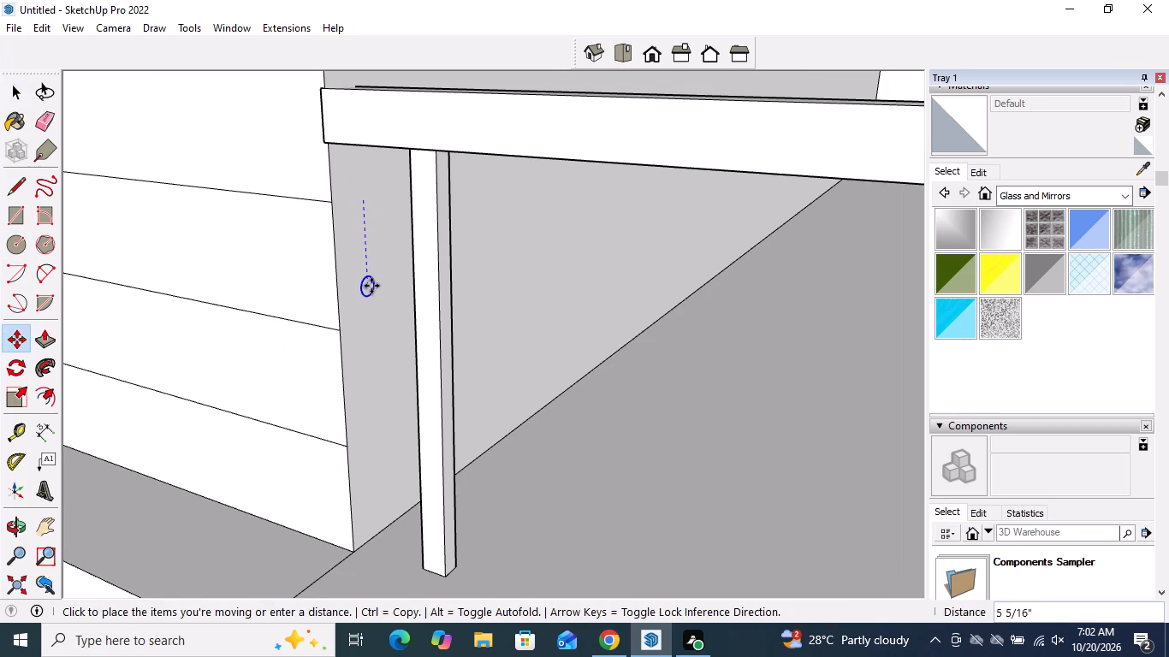
click(382, 489)
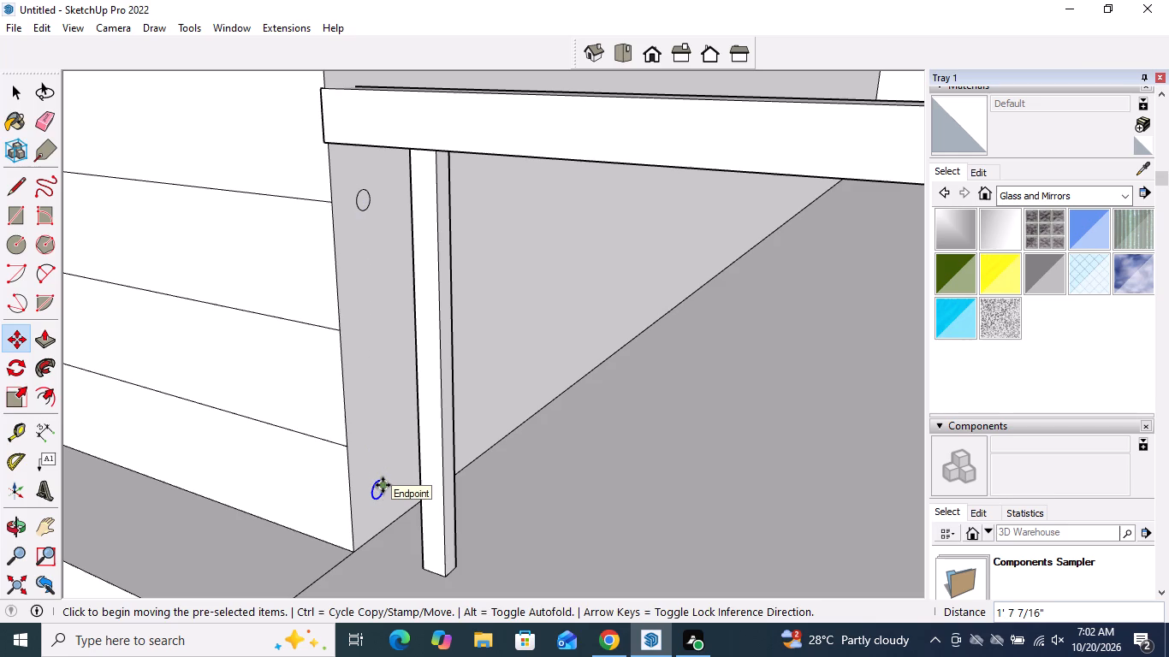
key(shift+slash)
key(5)
key(Return)
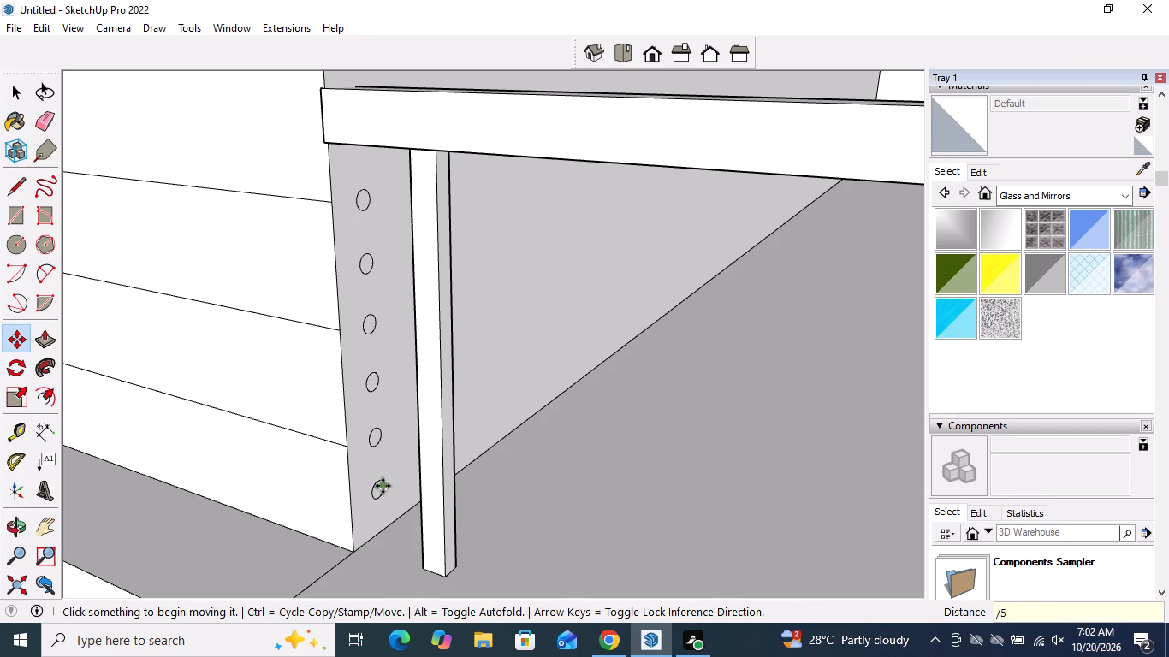
key(space)
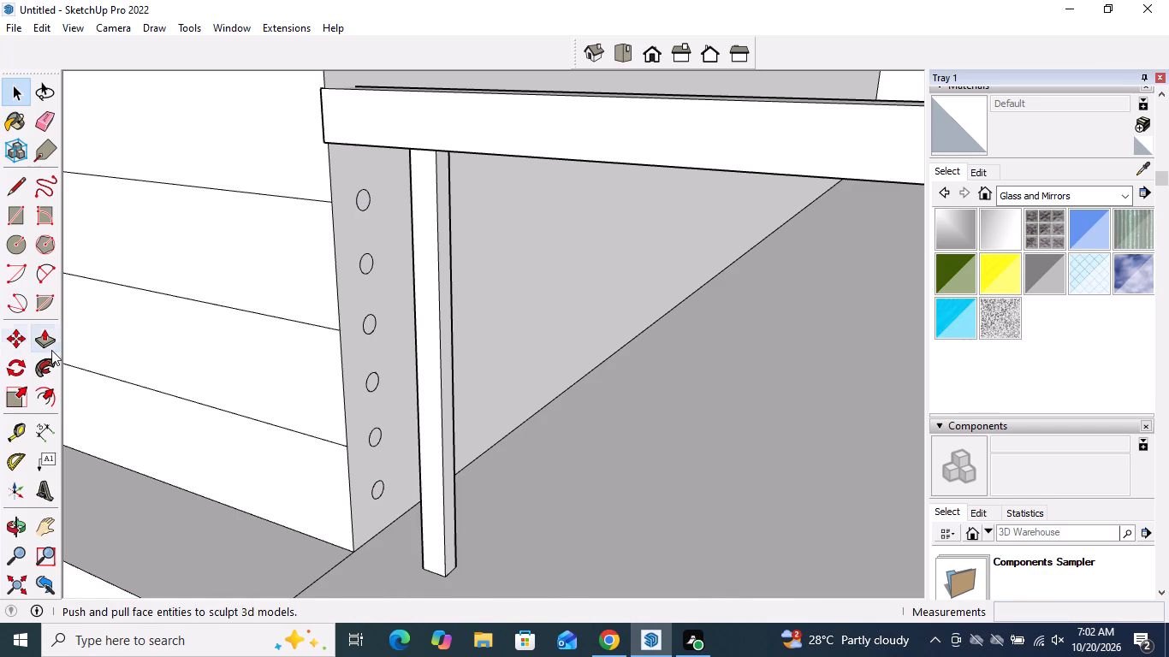
Extrude the top circle about 7' 11 11/16" across the terrace opening to the parapet end as a round bar.
click(50, 340)
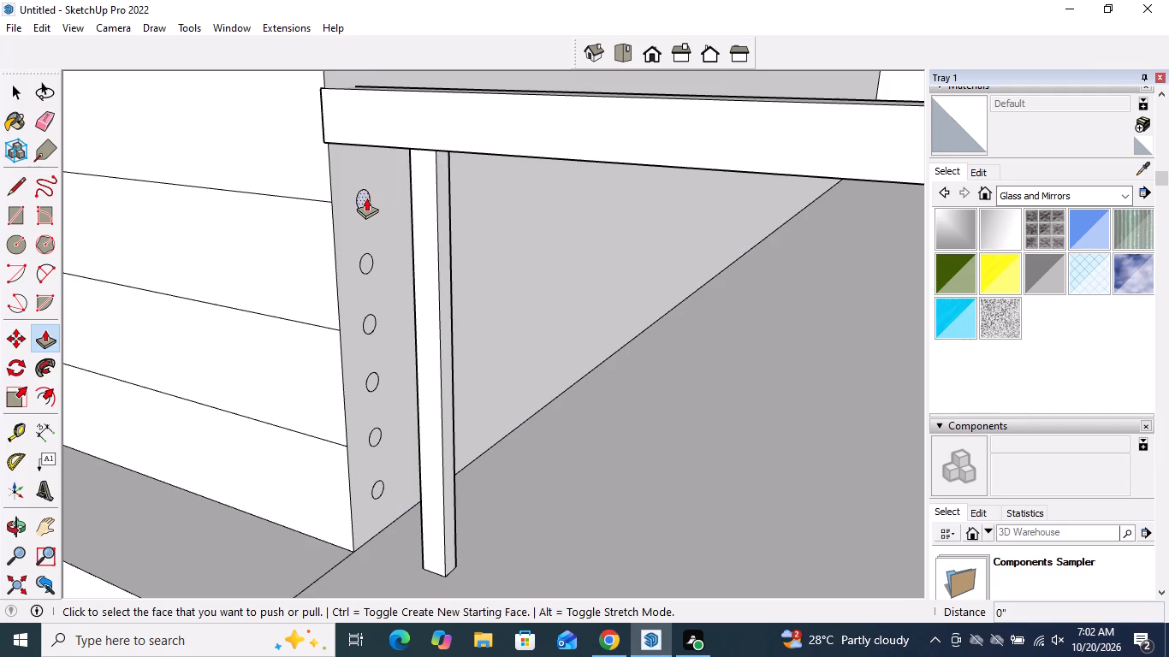
click(366, 197)
scroll(400, 201, down, 9)
middle_drag(410, 204, 436, 219)
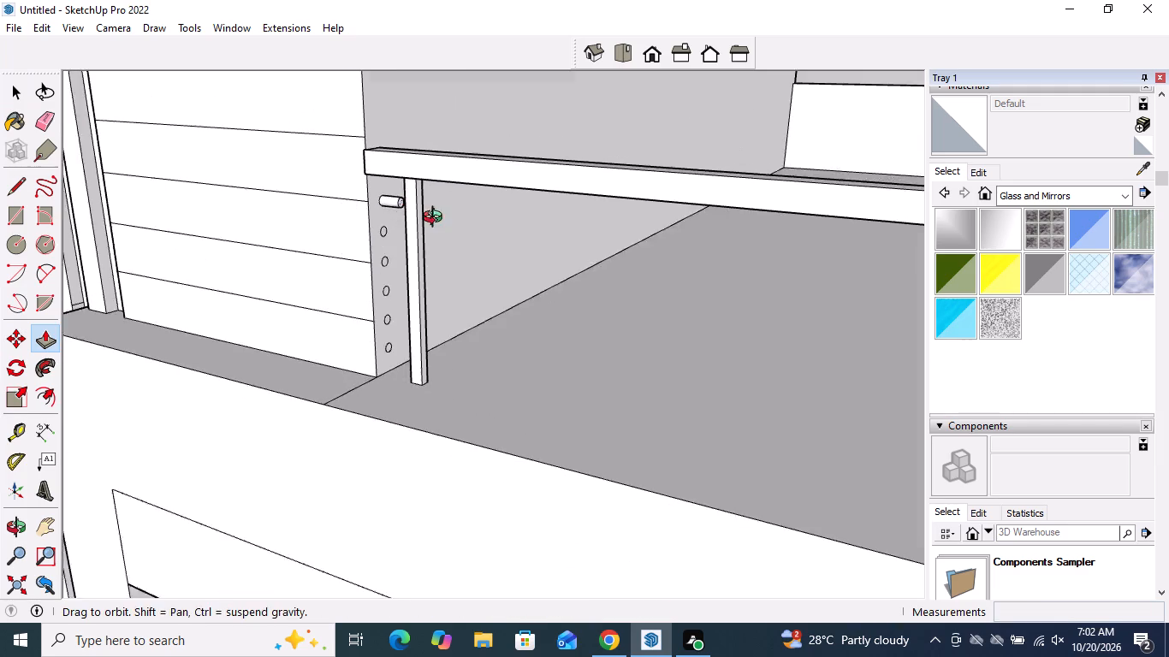
middle_drag(436, 219, 557, 242)
scroll(557, 242, down, 5)
scroll(850, 251, up, 4)
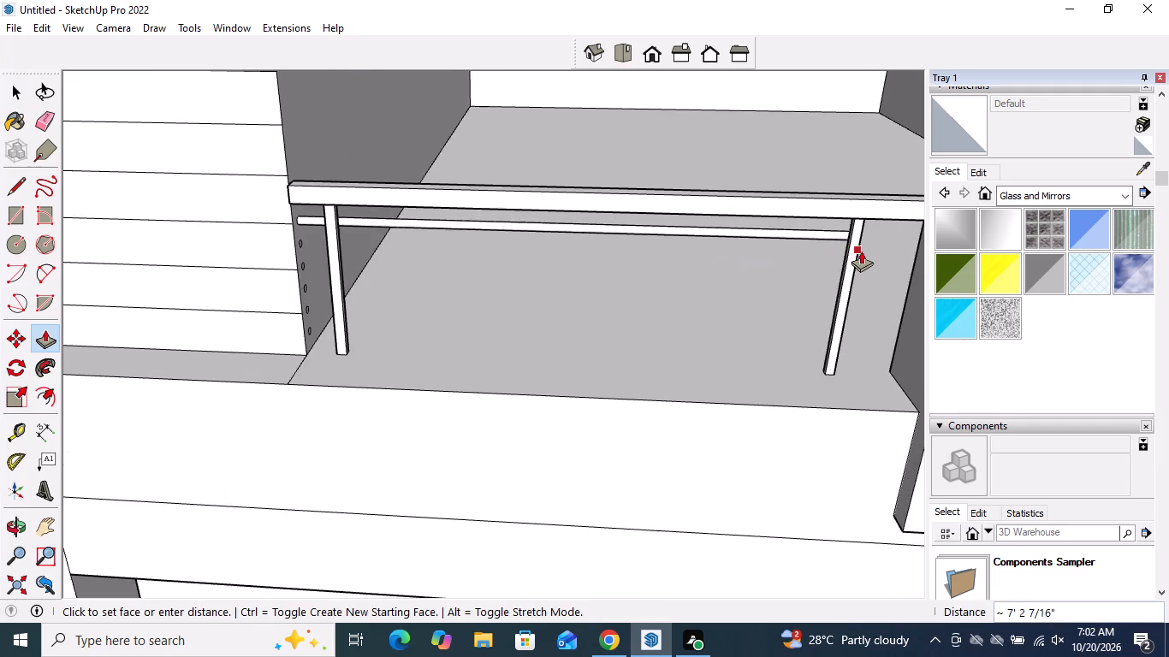
scroll(861, 251, down, 3)
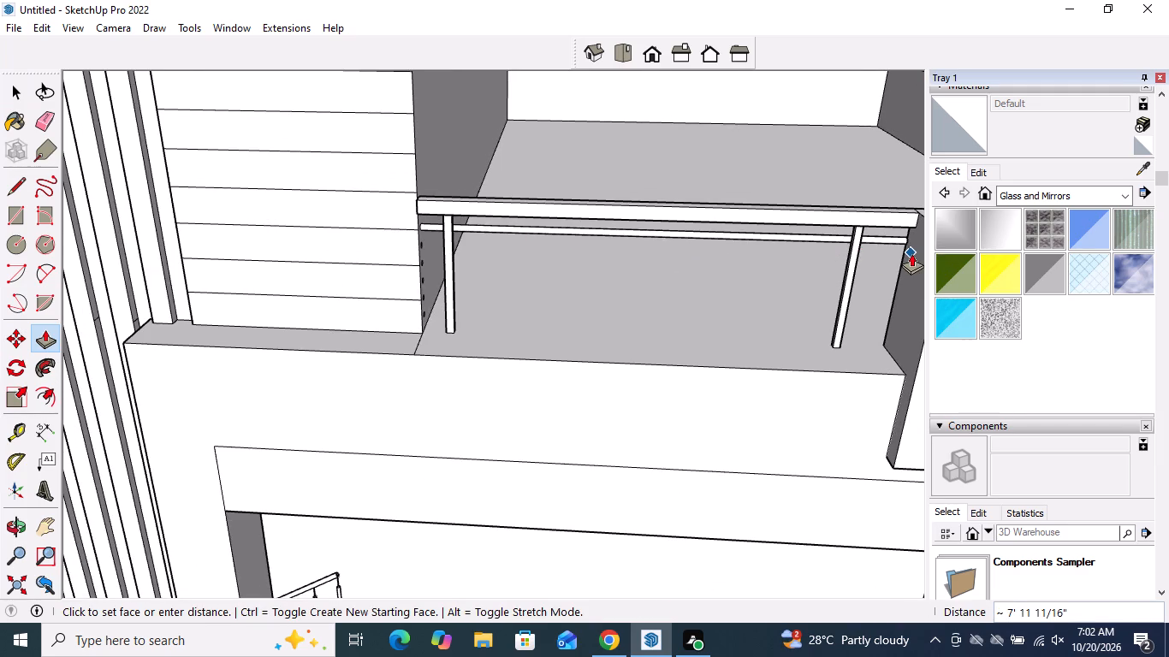
click(911, 253)
Repeat the same extrusion on the remaining five circles down the wall to complete the railing bars.
scroll(480, 252, up, 4)
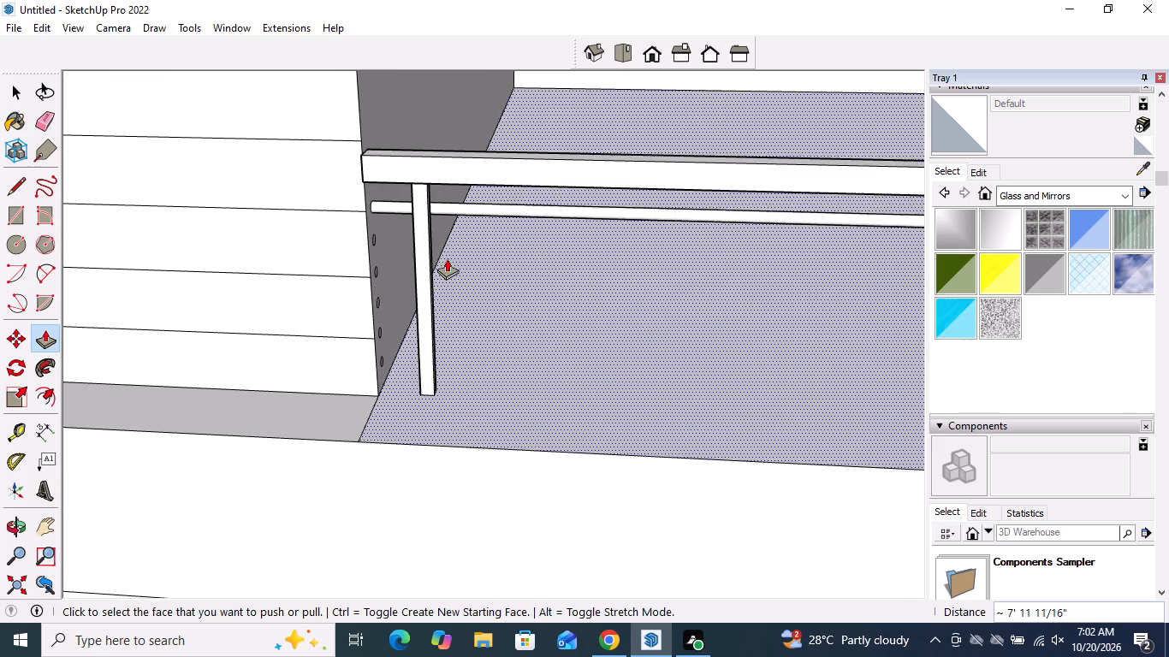
middle_drag(447, 258, 286, 210)
scroll(378, 249, up, 4)
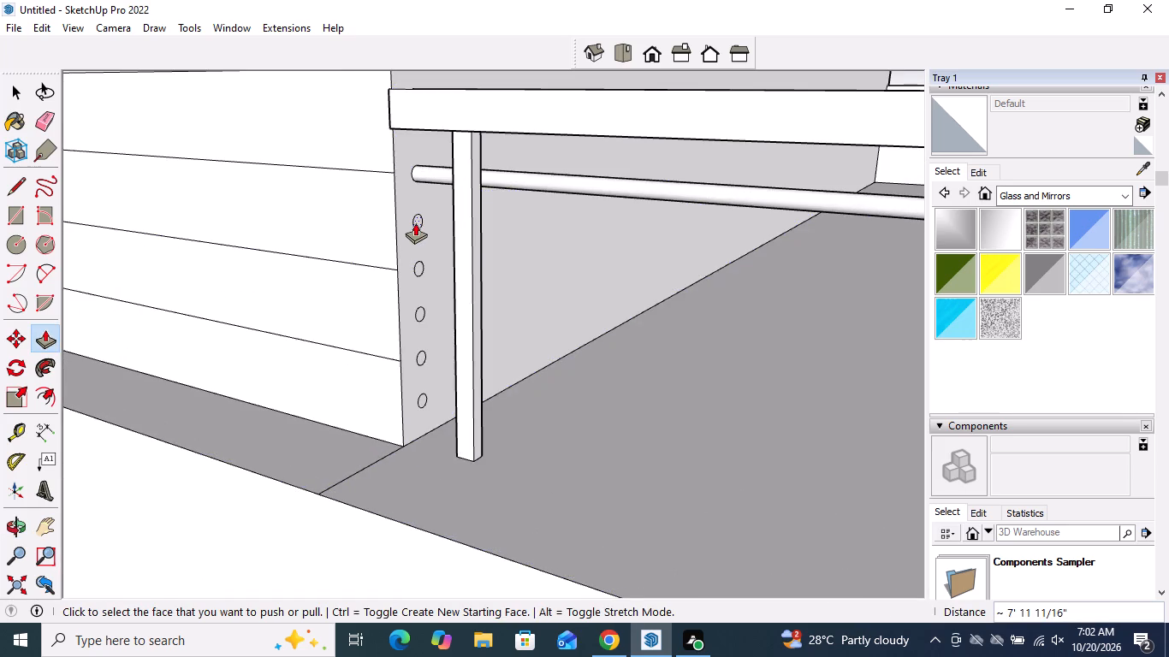
scroll(415, 222, up, 5)
double_click(415, 220)
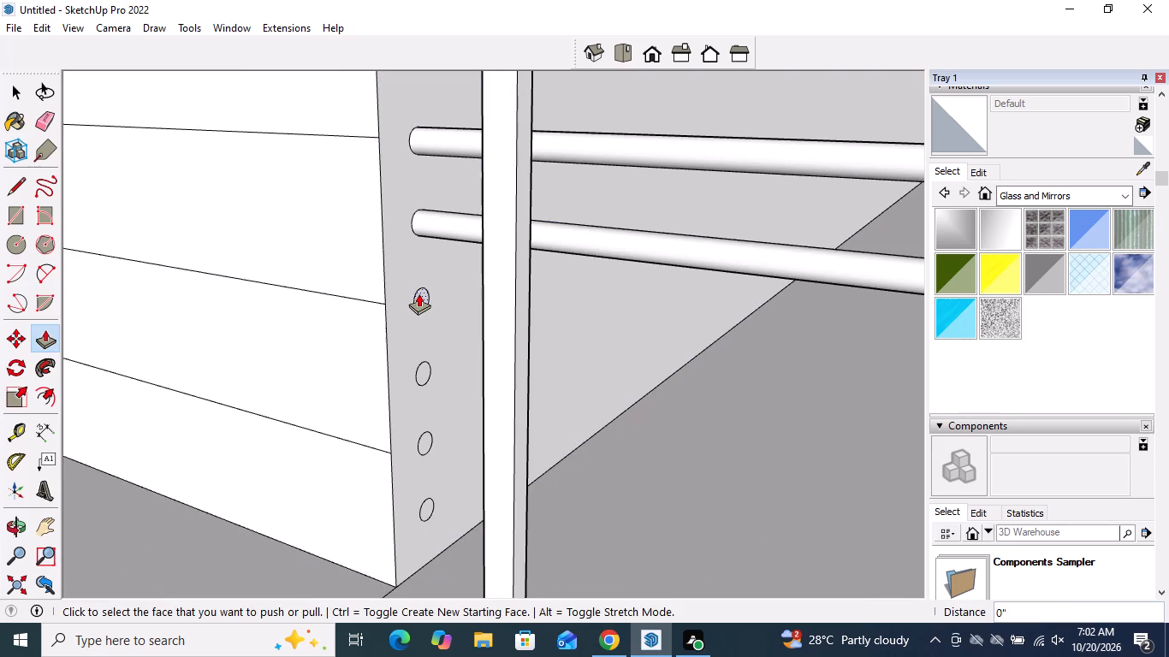
double_click(420, 293)
scroll(423, 391, up, 5)
double_click(422, 363)
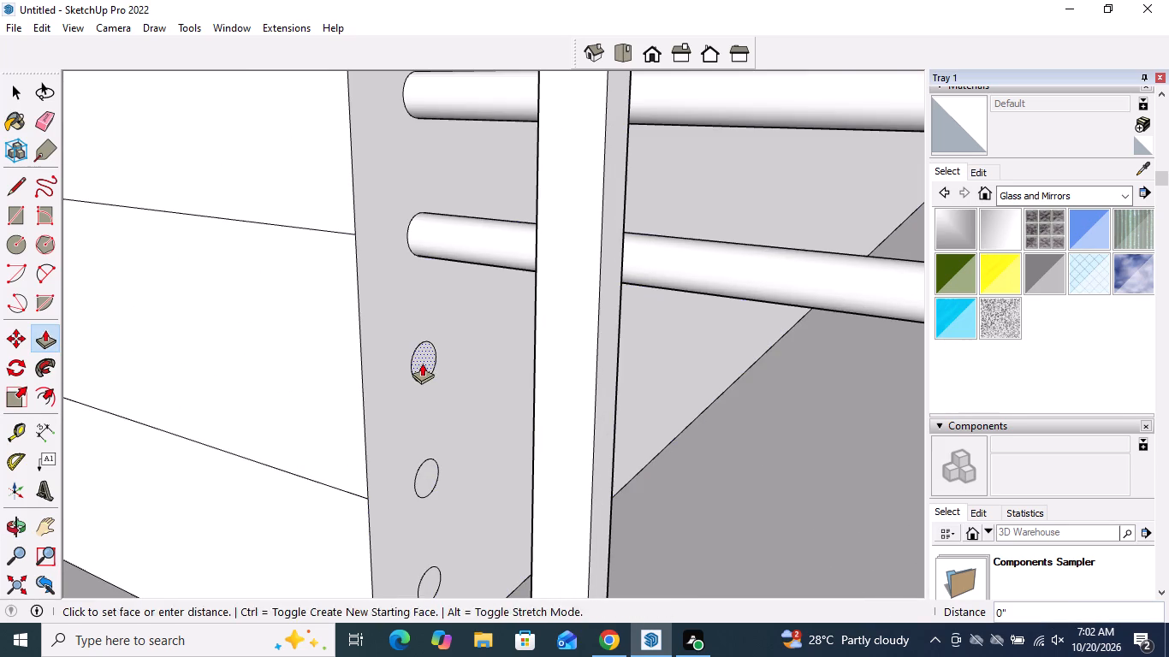
scroll(428, 481, up, 4)
double_click(428, 479)
scroll(468, 284, down, 5)
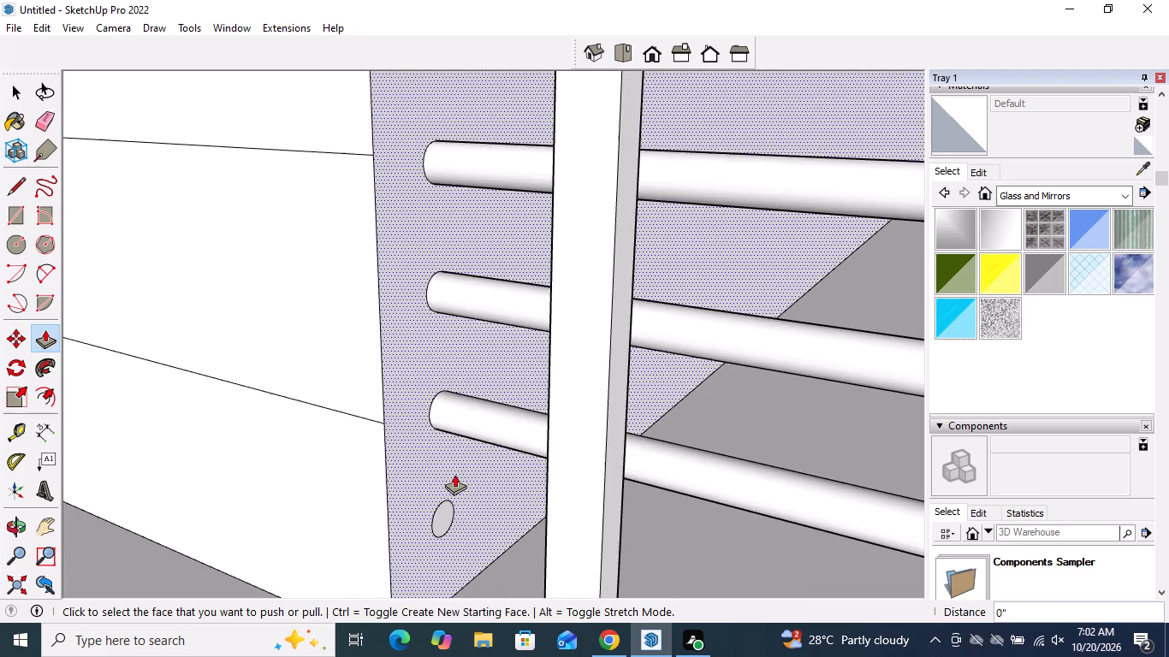
scroll(437, 507, up, 5)
double_click(439, 522)
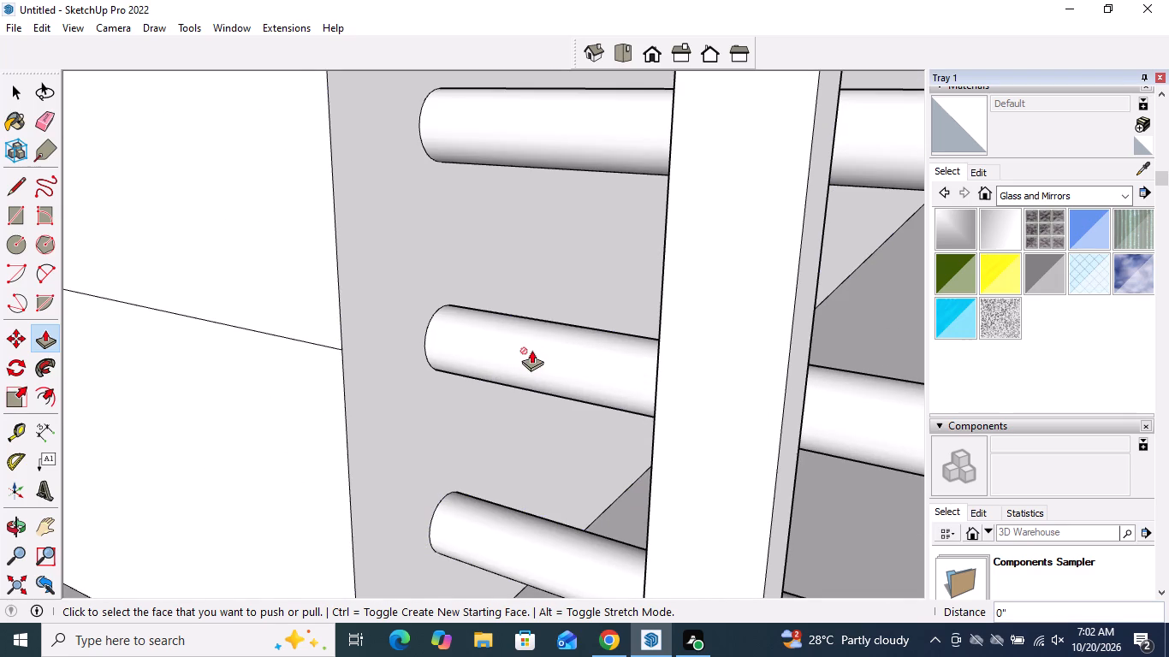
key(space)
Examine the terrace railing with its thinner bars against the whole front facade of the house.
scroll(518, 273, down, 20)
scroll(518, 273, down, 13)
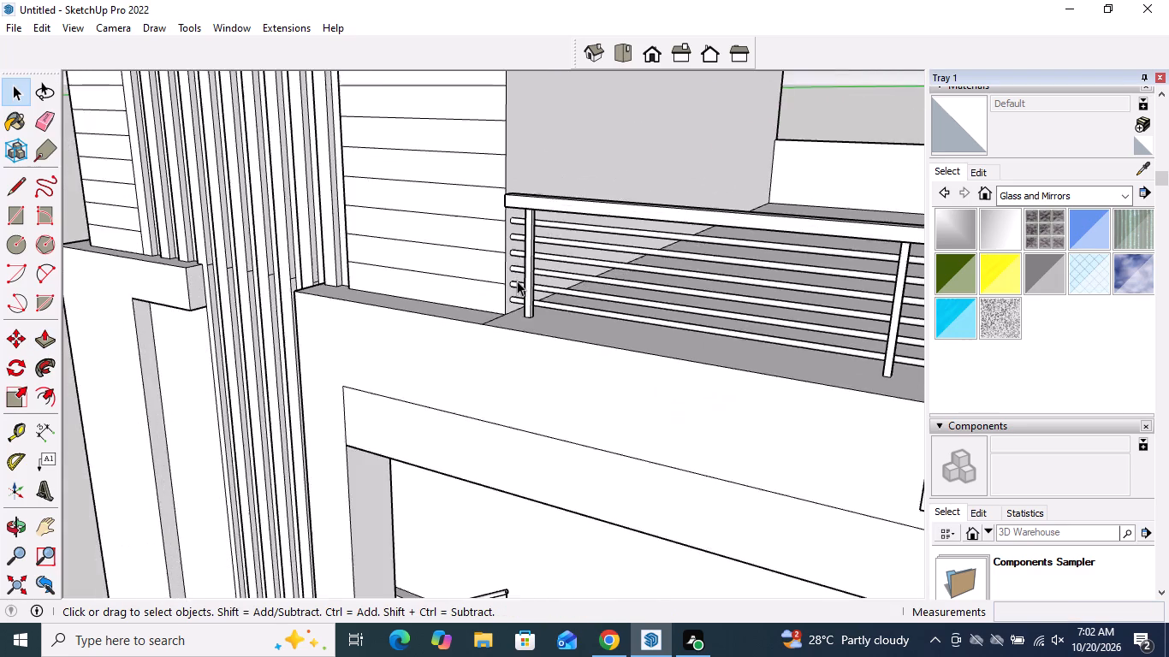
scroll(517, 281, down, 15)
middle_drag(591, 317, 804, 244)
scroll(643, 286, up, 4)
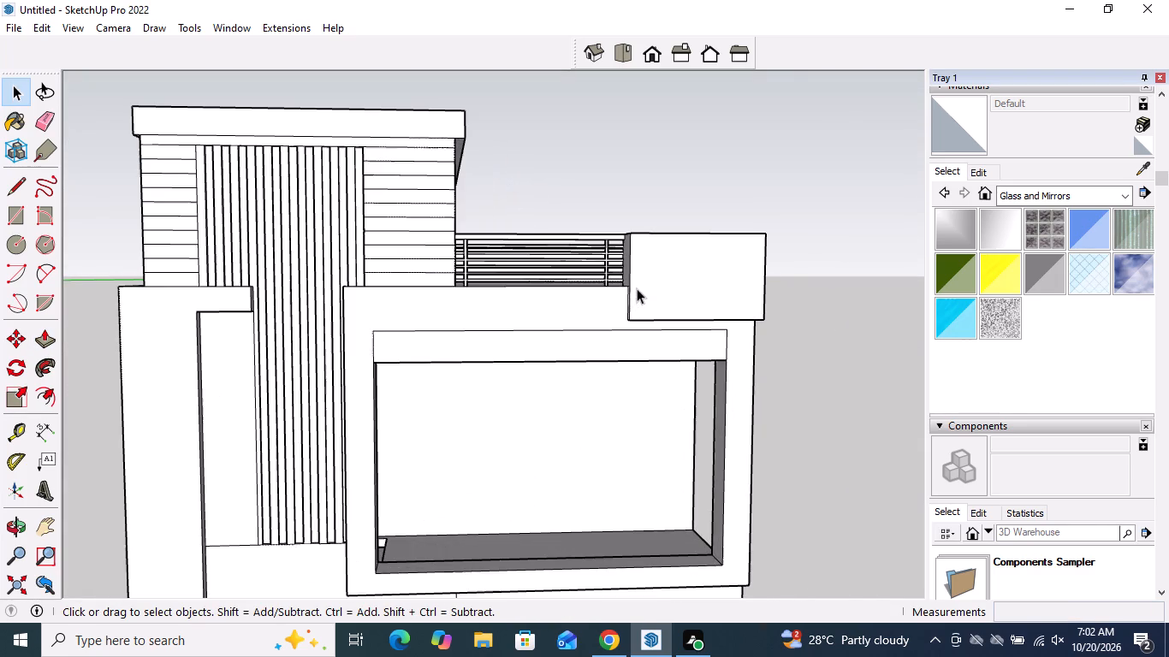
scroll(637, 288, up, 1)
scroll(574, 328, down, 4)
middle_drag(571, 292, 529, 345)
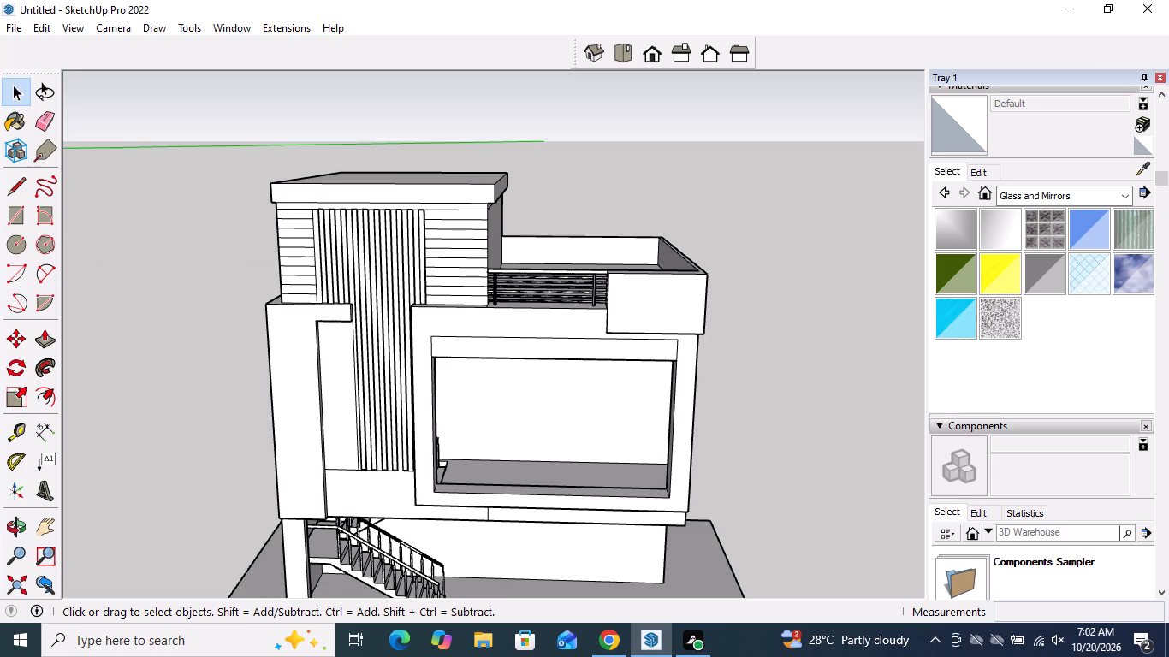
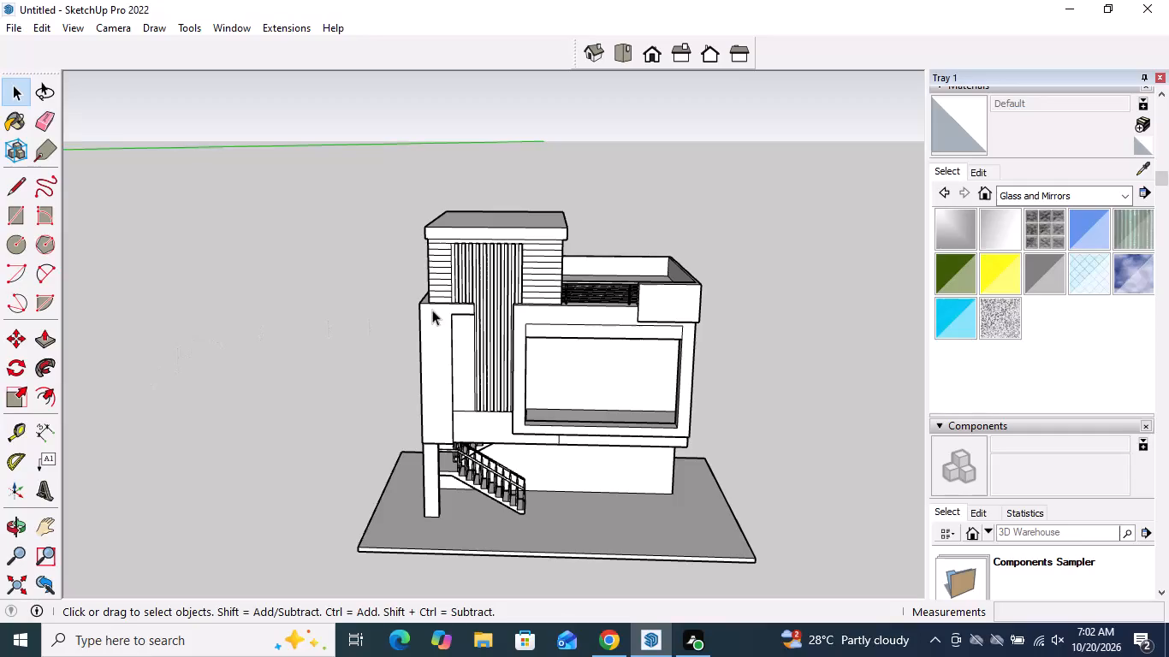
Copy the top edge of the band below the large window frame 1' 5 7/16" down and divide the distance by 3.
scroll(436, 310, down, 2)
middle_drag(487, 328, 510, 257)
scroll(568, 336, up, 8)
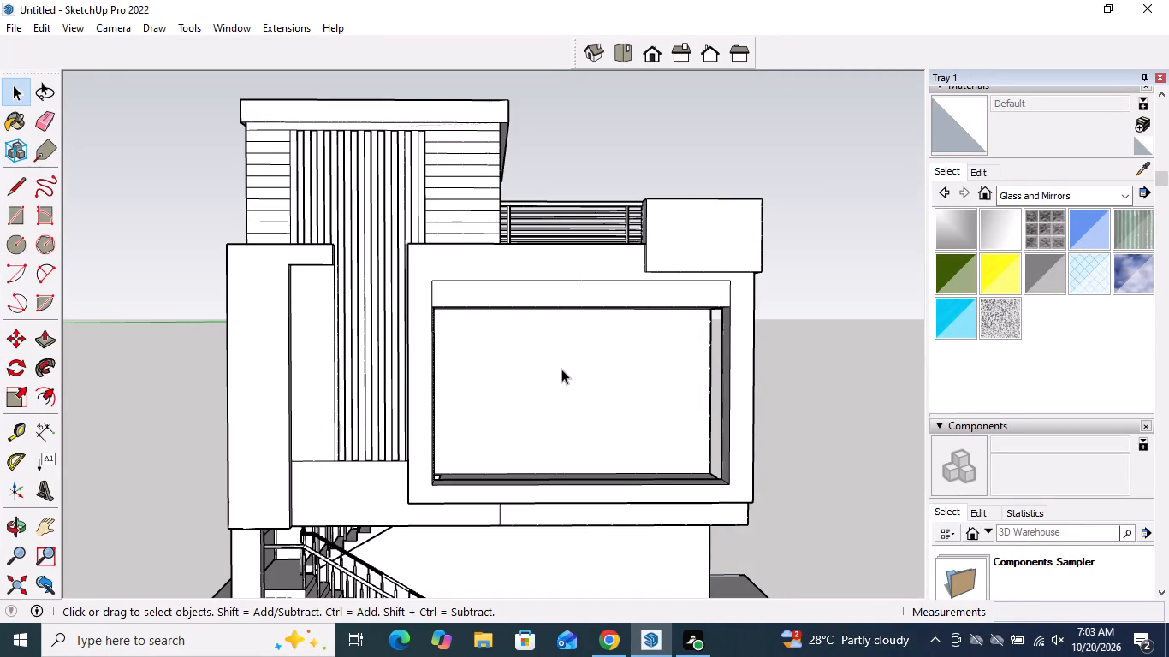
middle_drag(605, 525, 582, 377)
scroll(583, 508, up, 2)
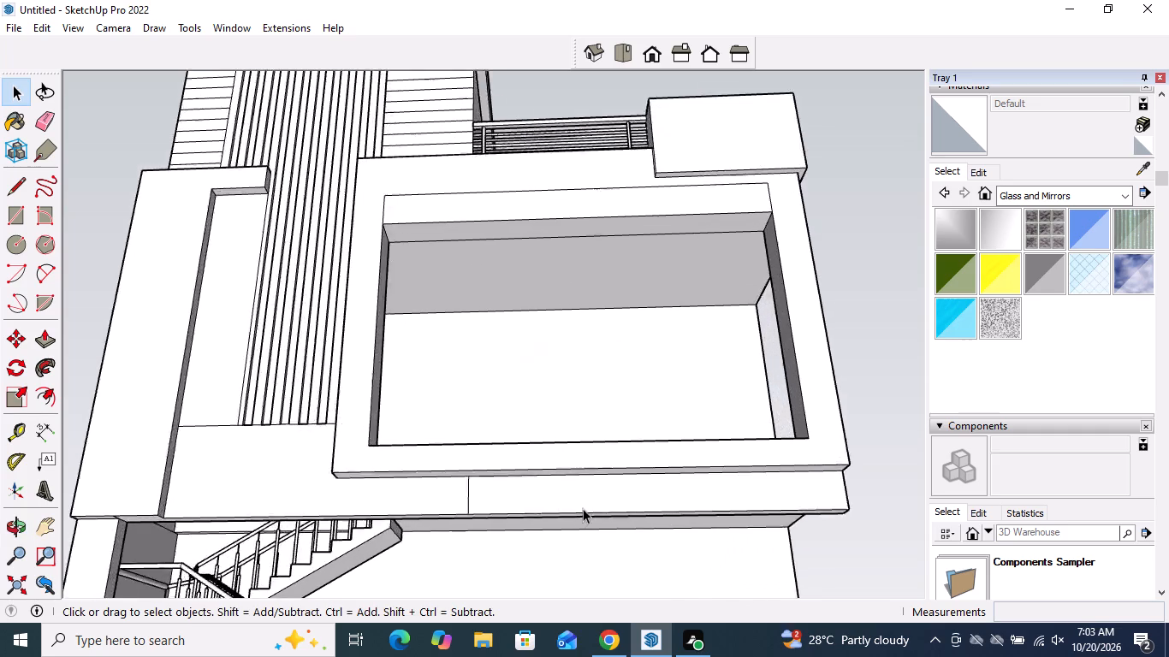
scroll(583, 508, up, 3)
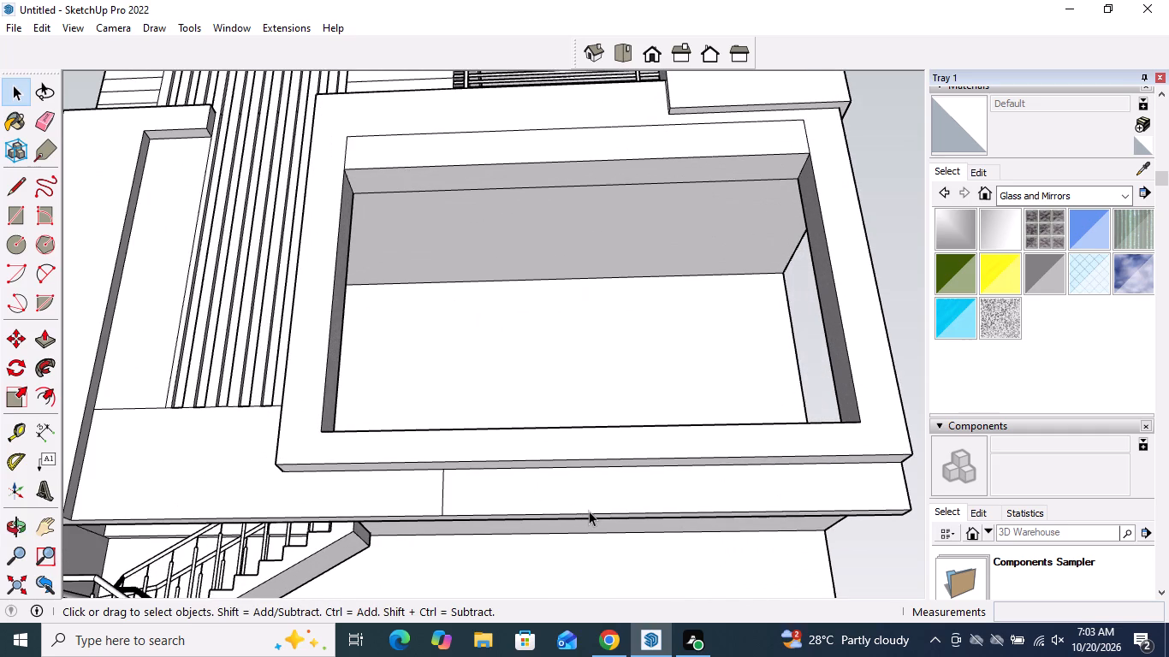
scroll(589, 511, up, 3)
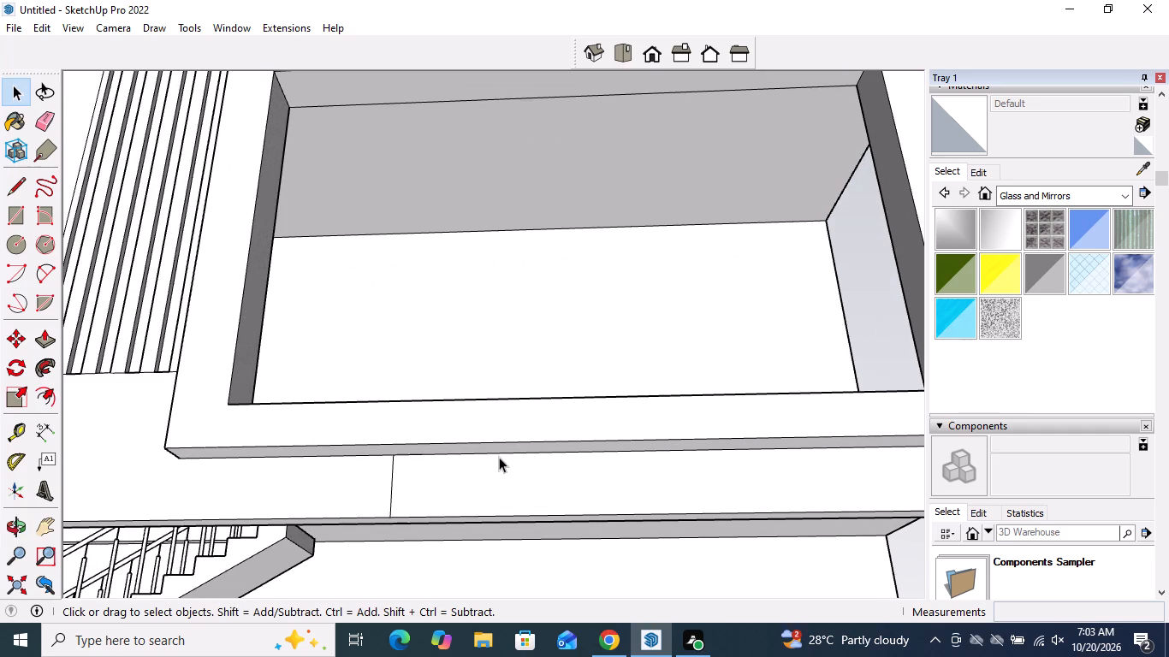
click(495, 454)
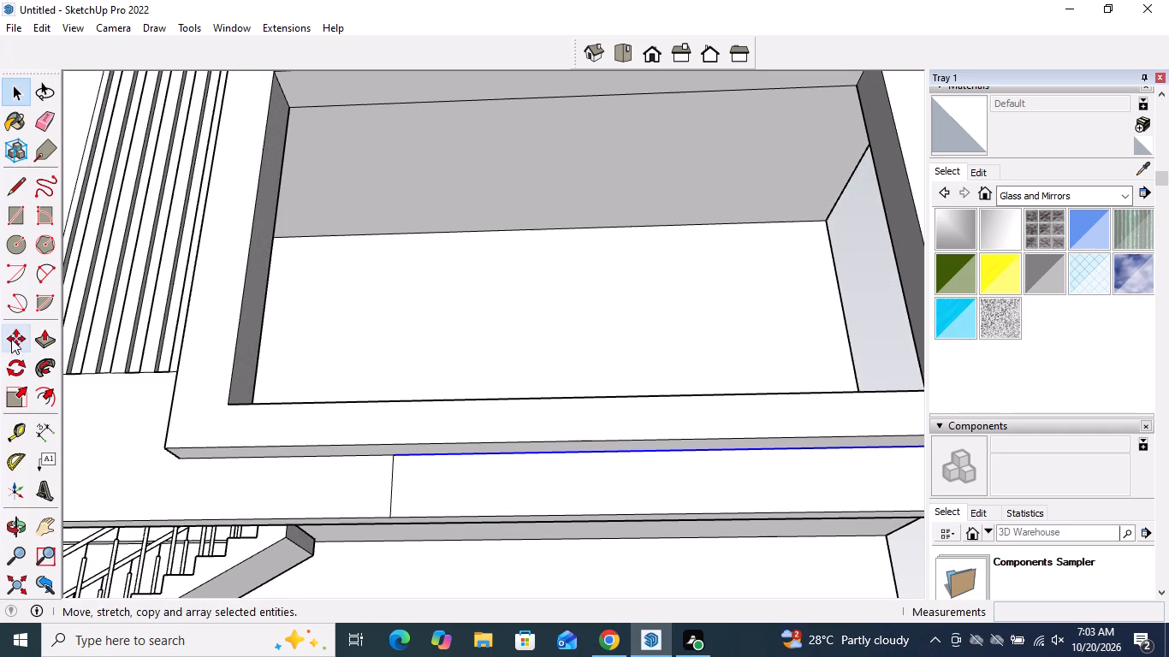
click(11, 339)
click(394, 454)
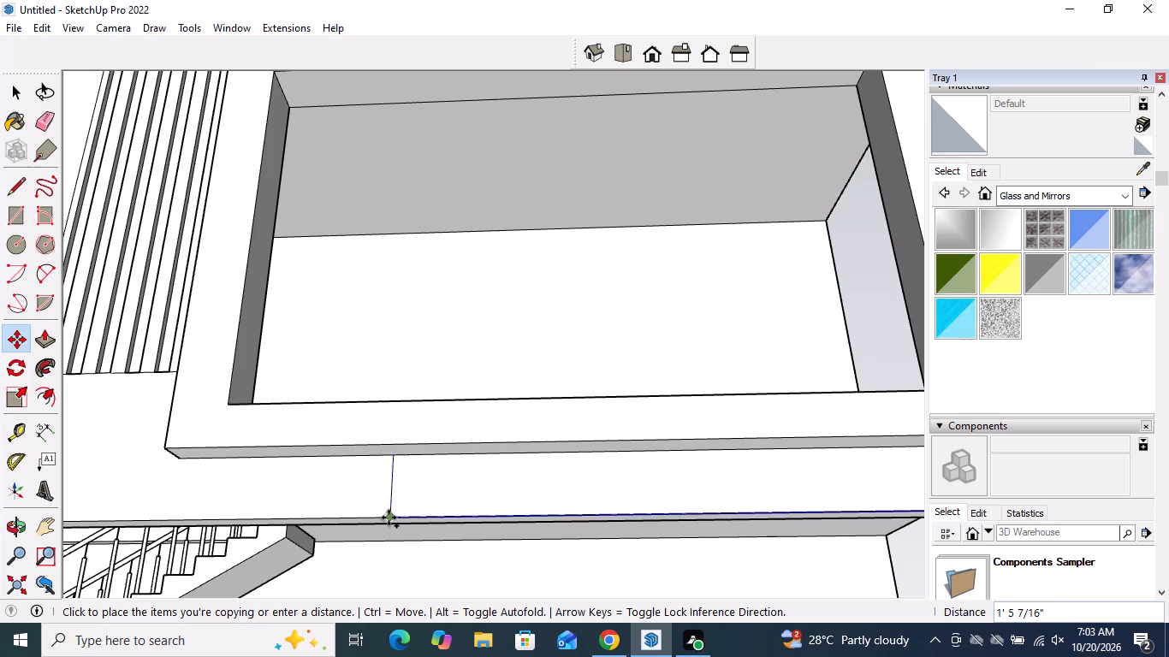
click(389, 518)
key(shift+slash)
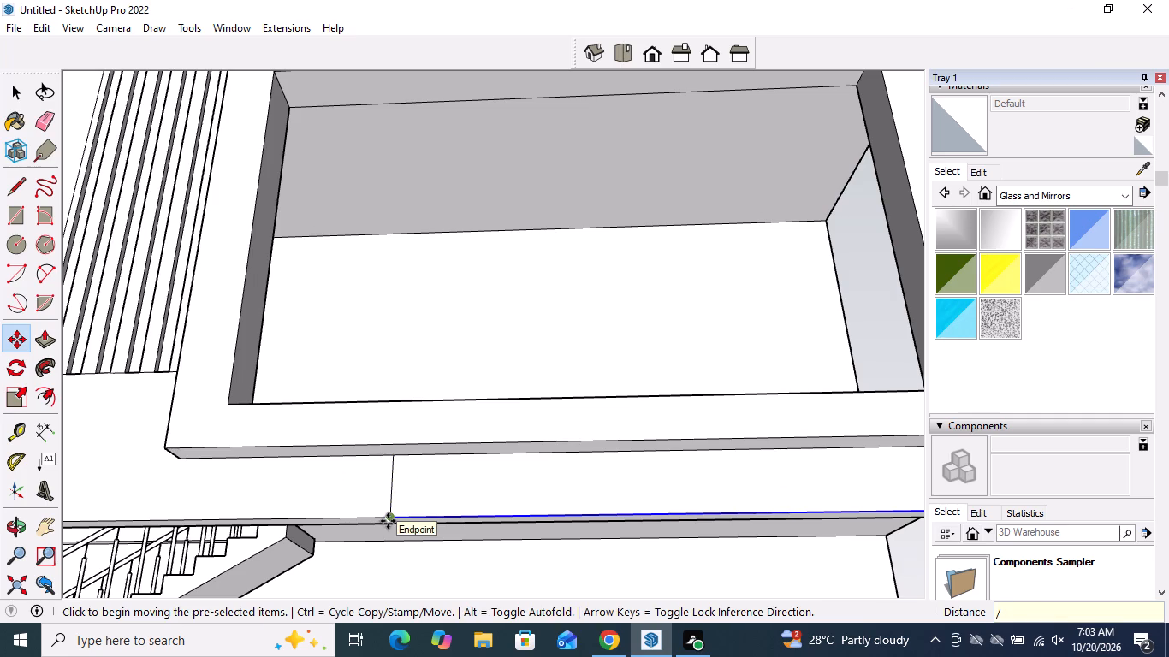
key(3)
key(Return)
key(space)
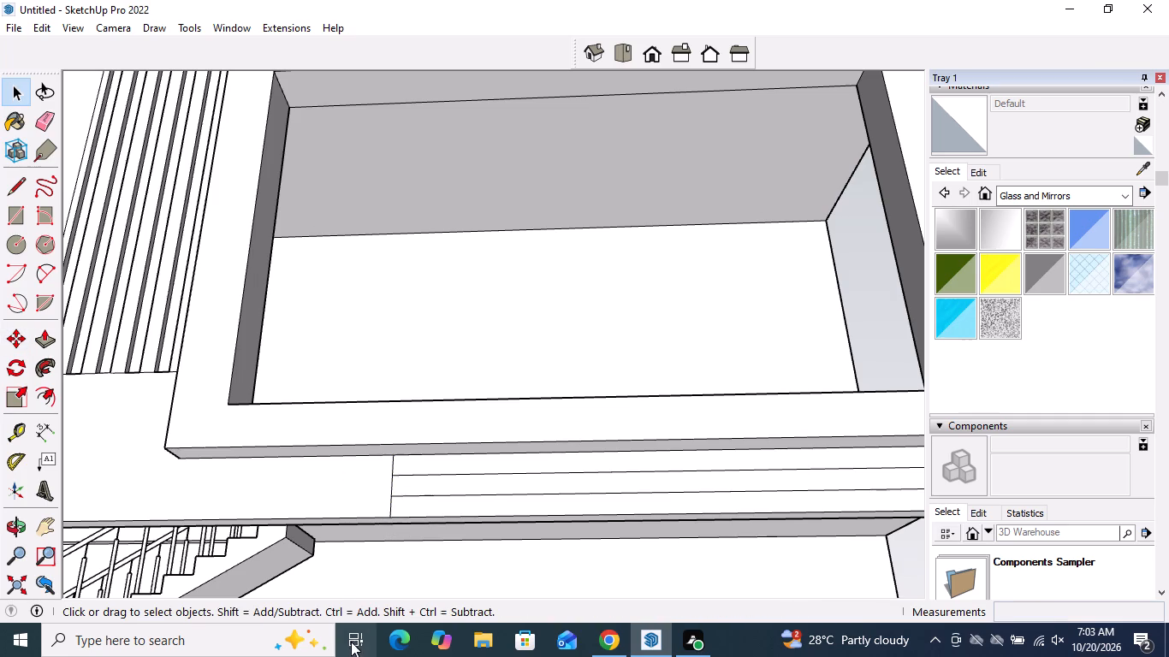
Copy the top front edge of the projecting parapet block beside the terrace railing about 6" down its front face.
scroll(365, 629, down, 11)
scroll(503, 409, down, 10)
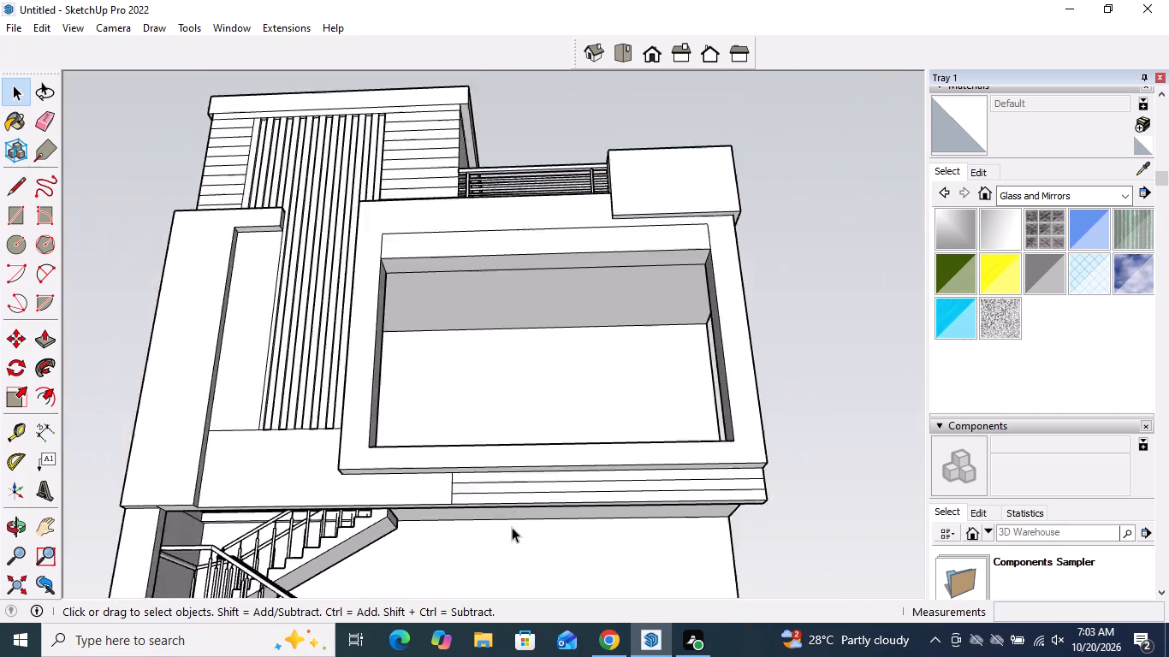
scroll(512, 527, down, 2)
scroll(650, 275, up, 12)
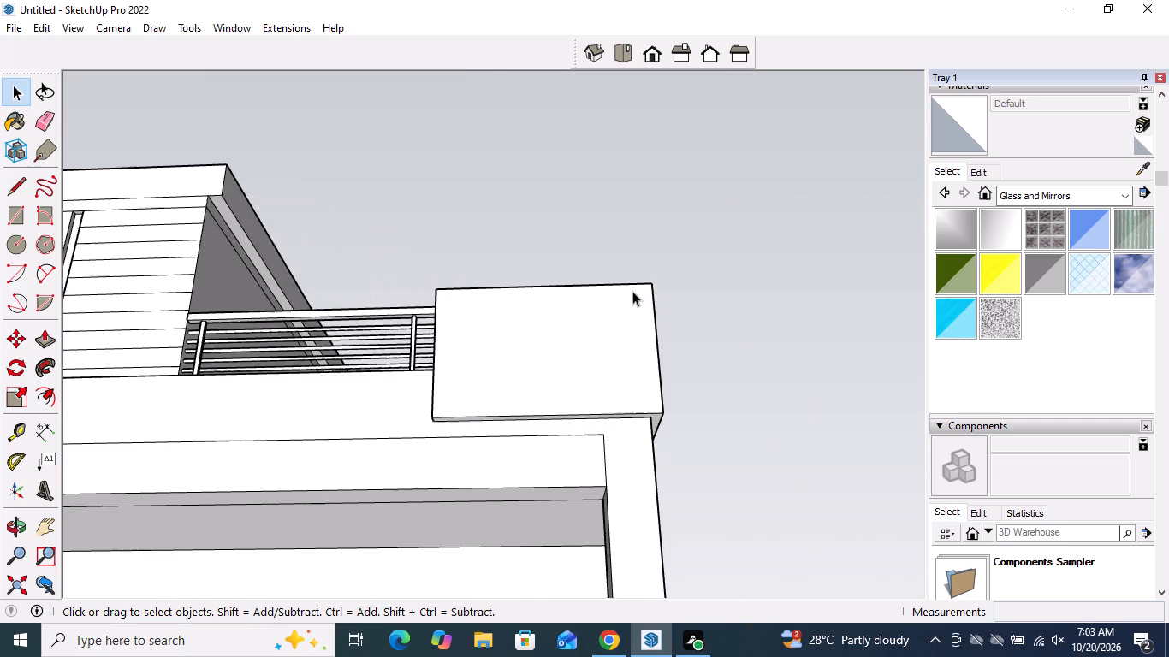
scroll(632, 291, up, 3)
middle_drag(632, 291, 632, 299)
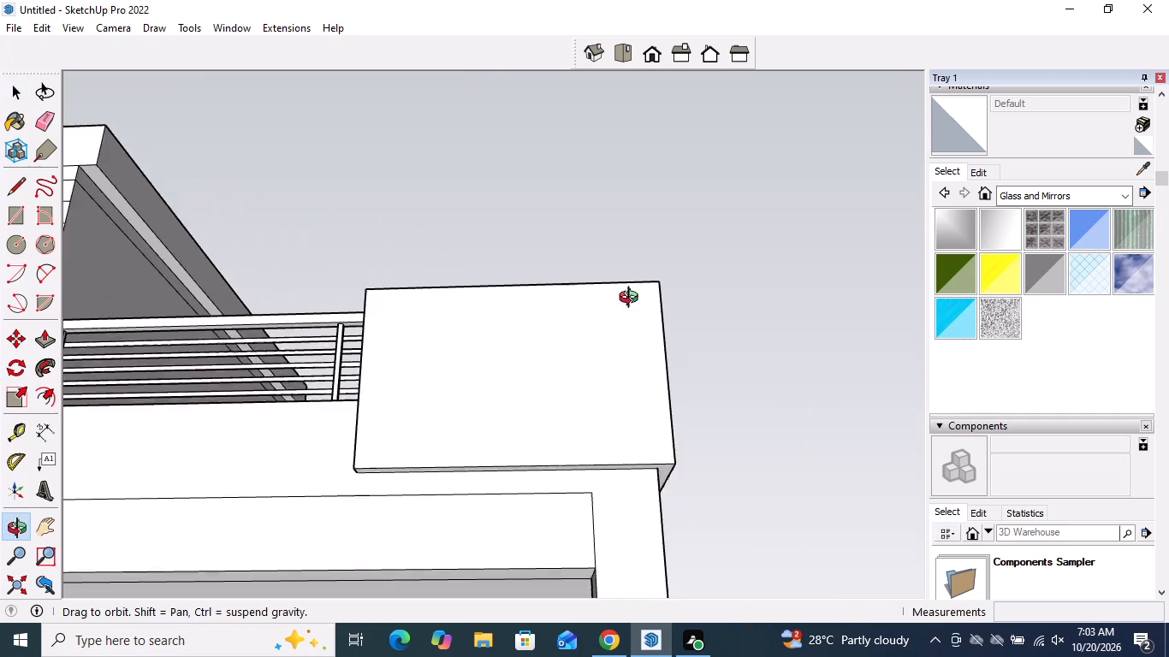
middle_drag(632, 299, 632, 328)
scroll(620, 303, up, 3)
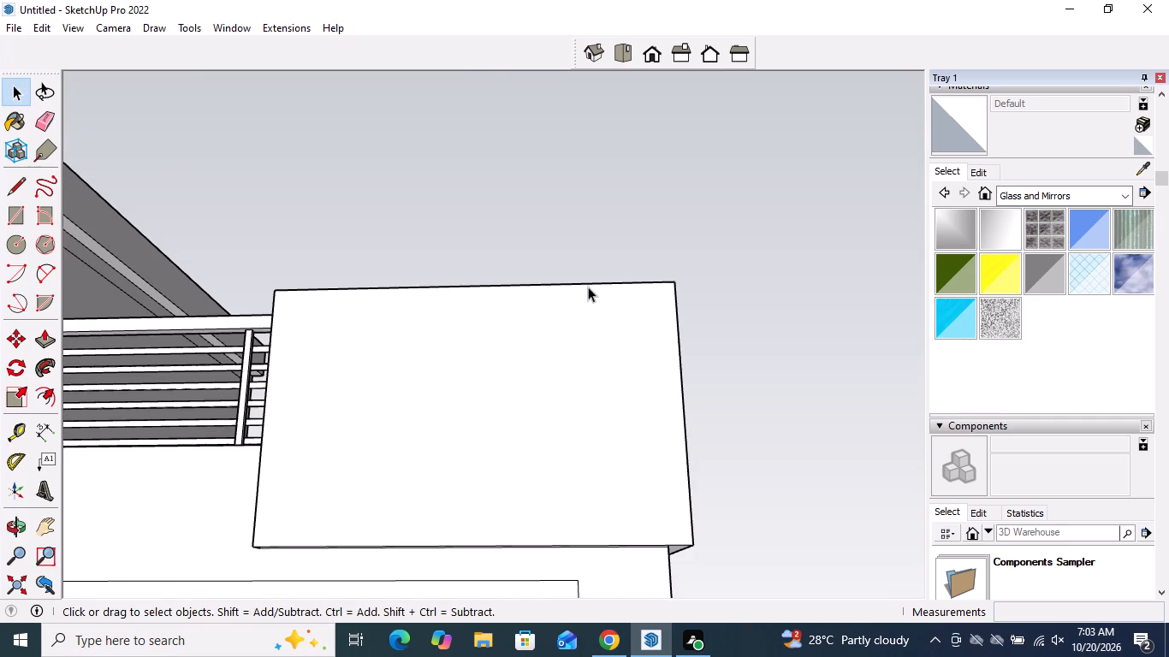
click(588, 284)
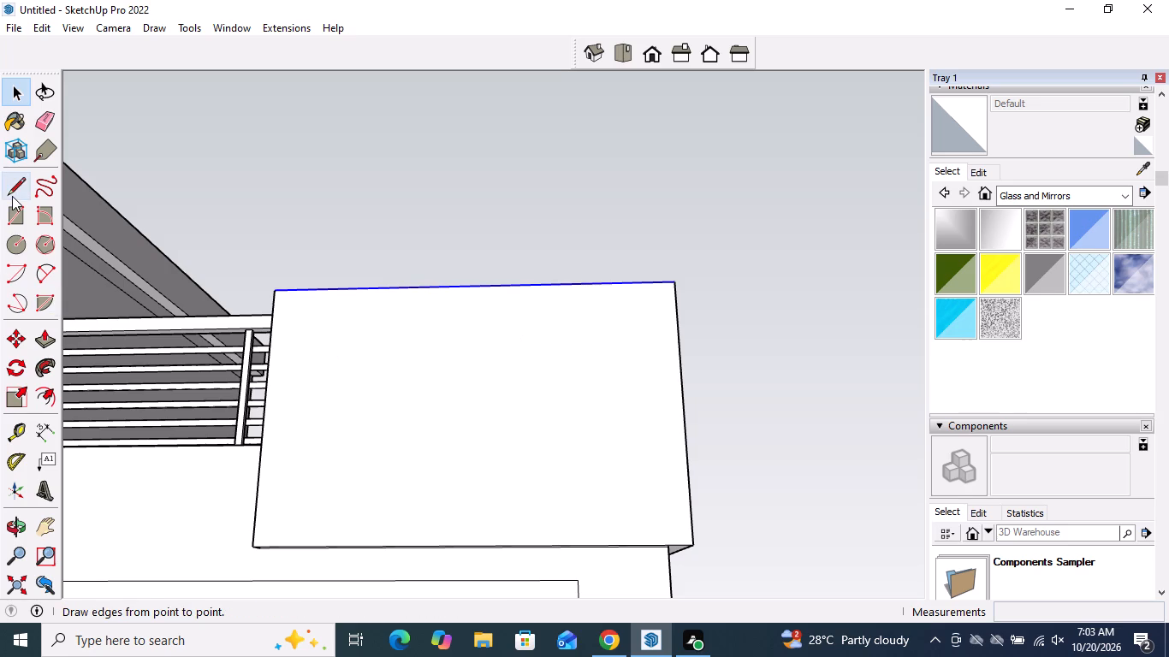
click(13, 334)
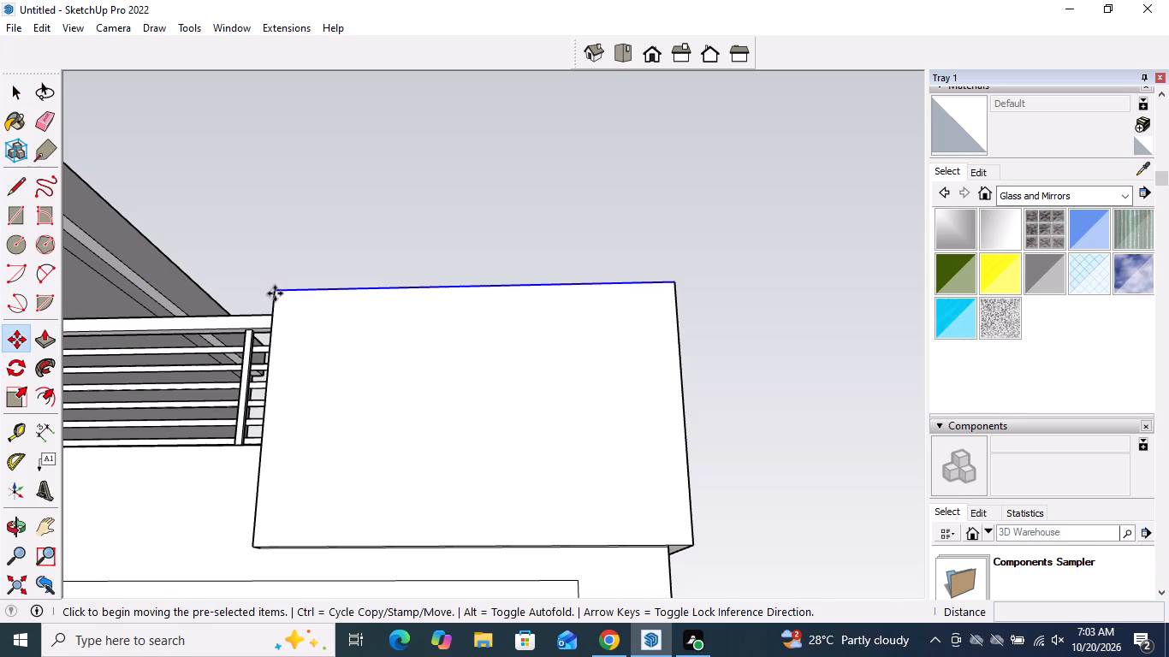
click(274, 287)
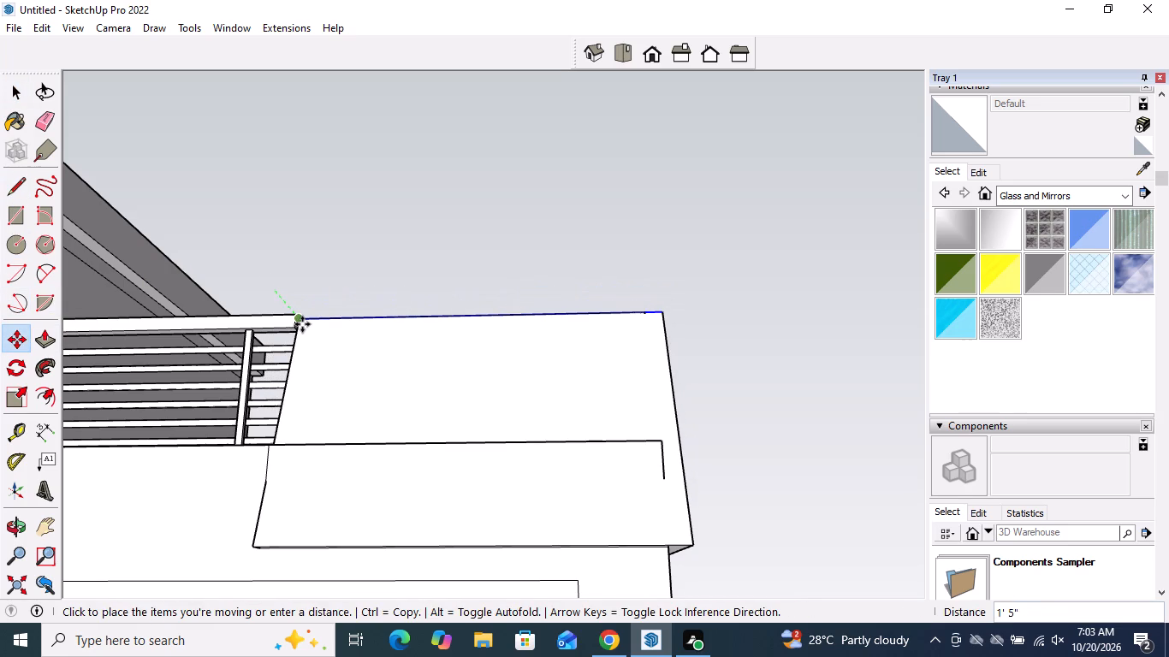
scroll(276, 342, up, 2)
middle_drag(276, 345, 282, 358)
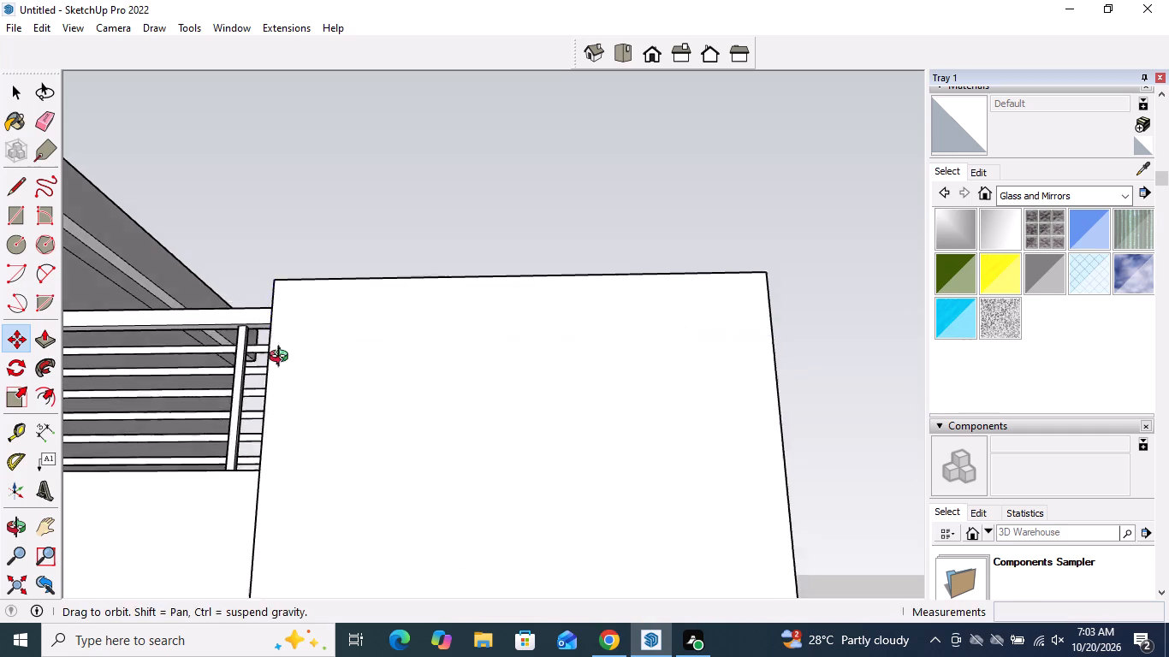
middle_drag(282, 358, 297, 409)
scroll(314, 379, down, 5)
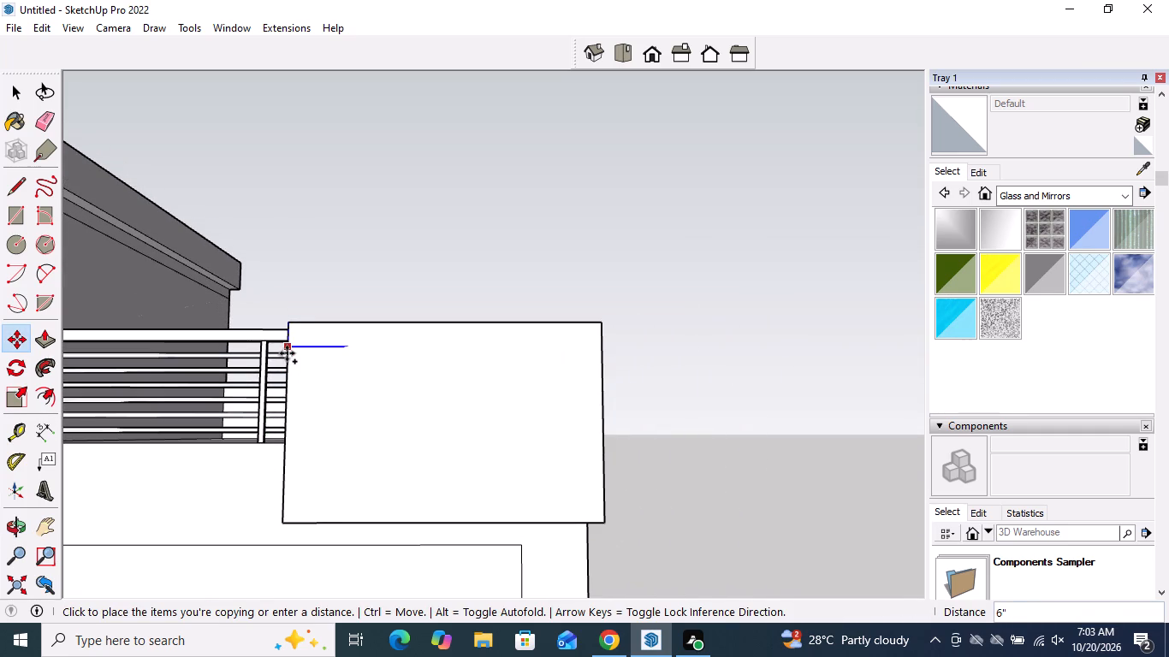
click(288, 352)
Copy the new horizontal line about 9/16" further down the parapet block's front face to outline a thin groove.
scroll(288, 343, up, 4)
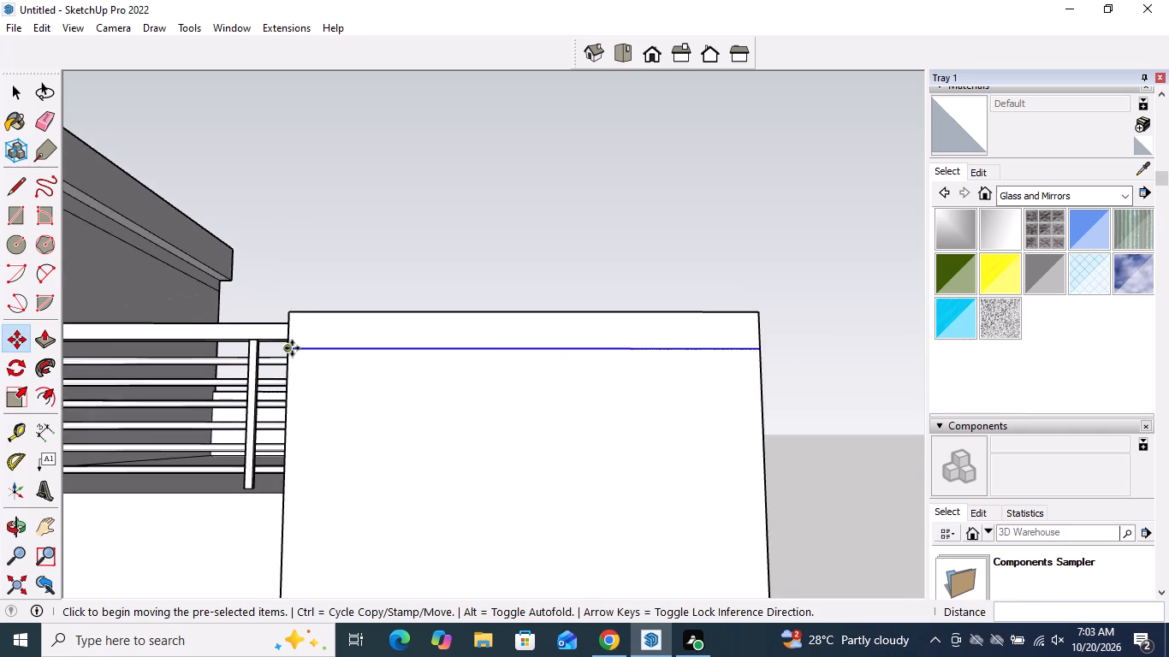
scroll(292, 348, up, 4)
click(284, 350)
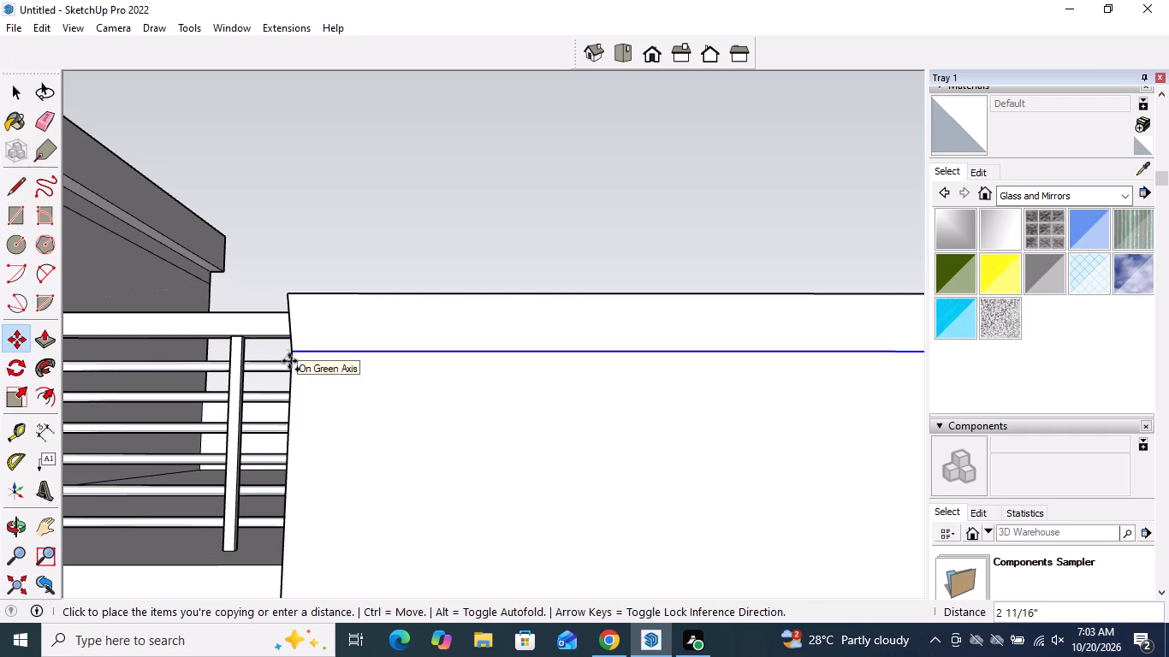
scroll(290, 362, up, 8)
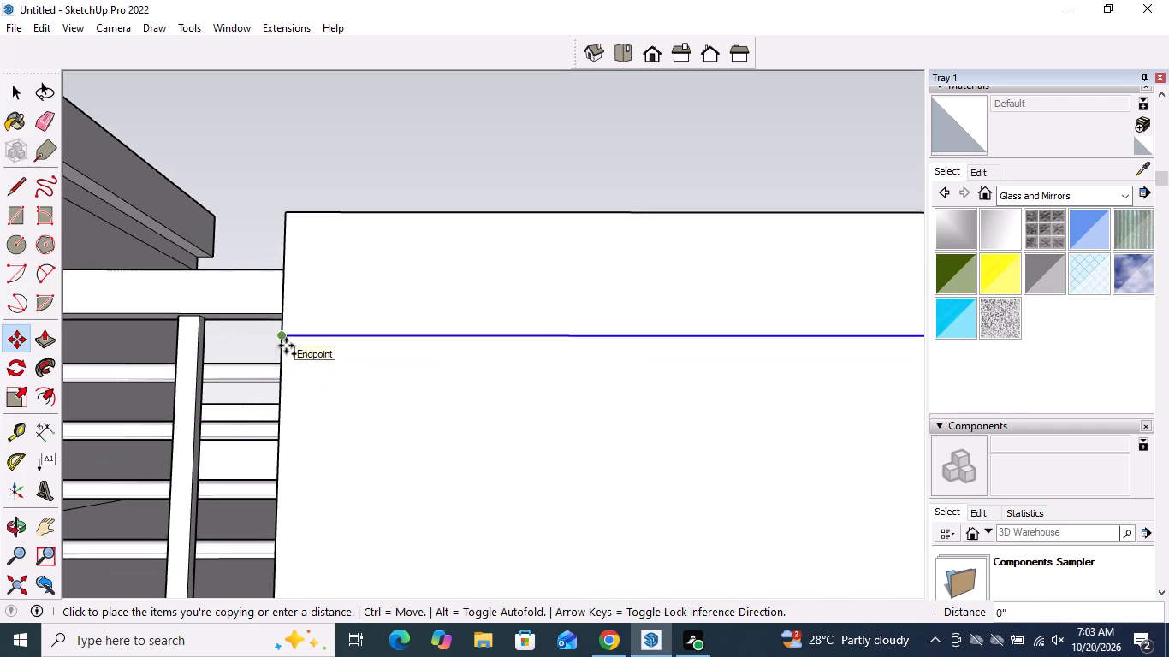
scroll(287, 347, up, 4)
click(284, 347)
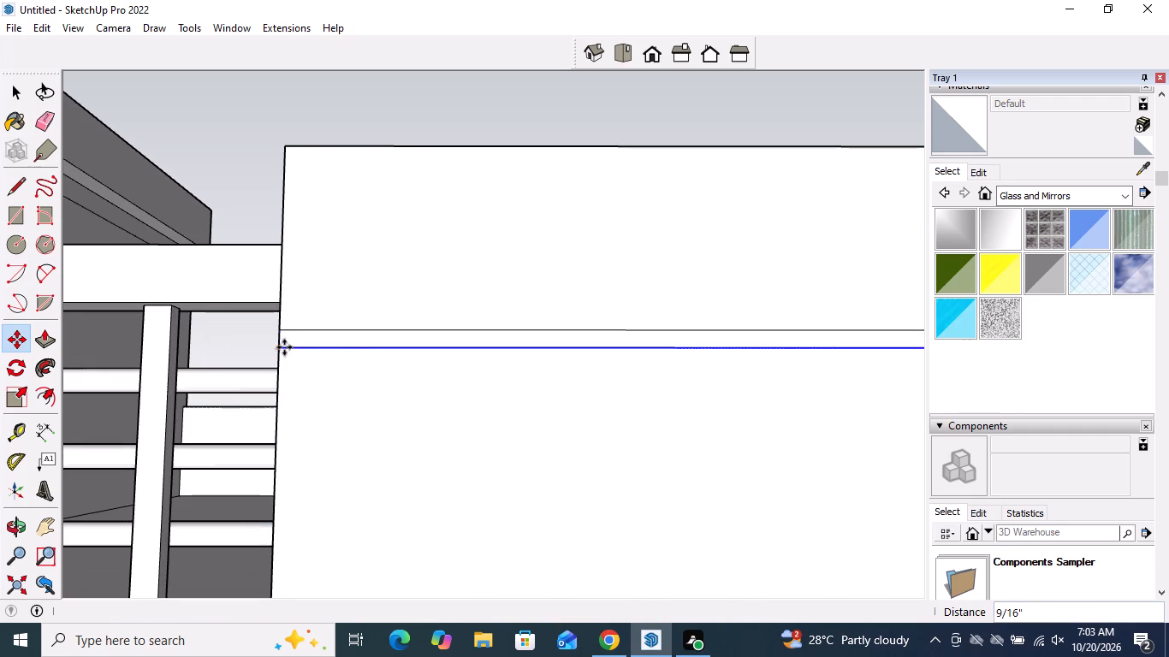
key(space)
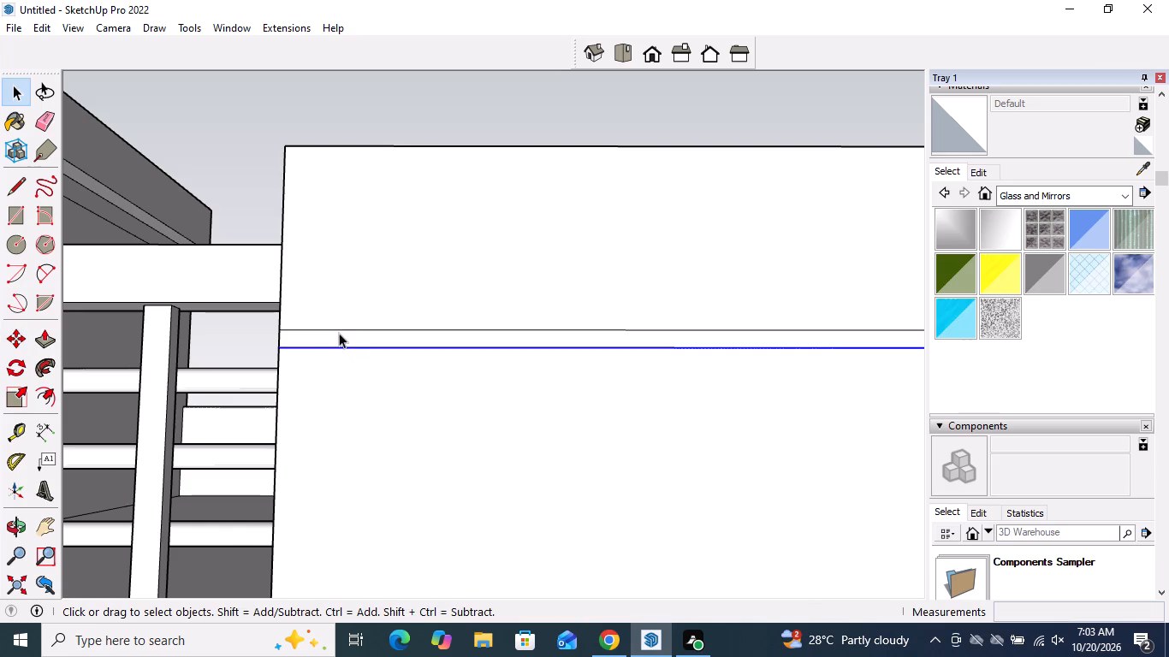
Copy both groove lines about 2' 11 5/8" down the parapet block's front face and divide the distance by 5.
click(335, 328)
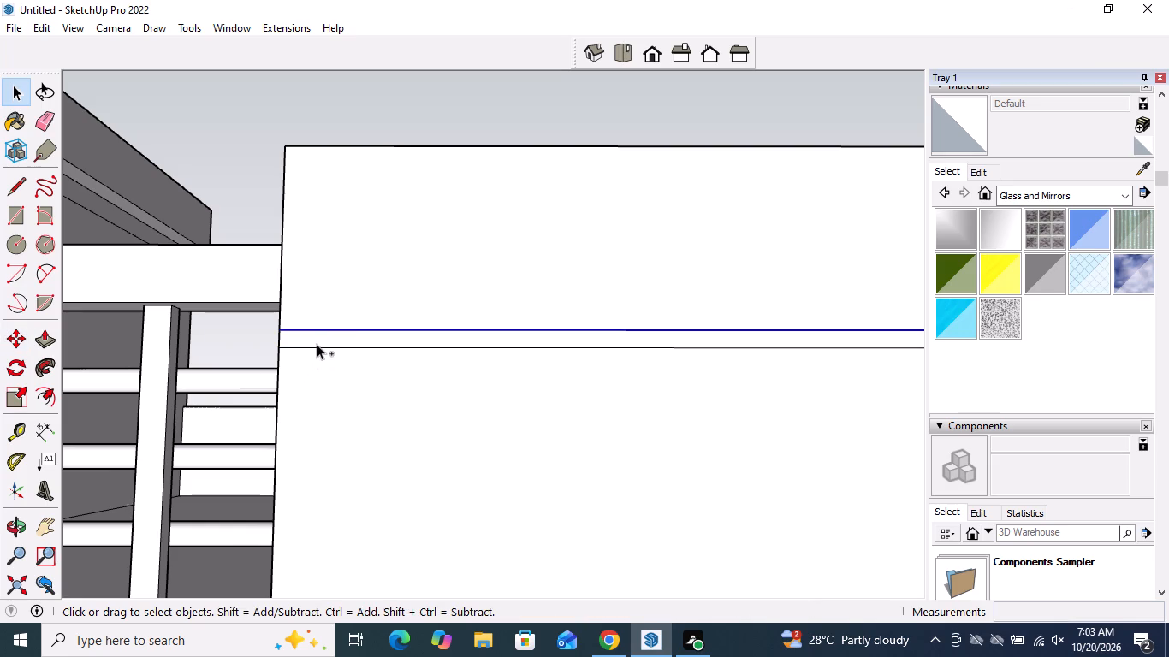
ctrl+click(317, 344)
ctrl+double_click(312, 346)
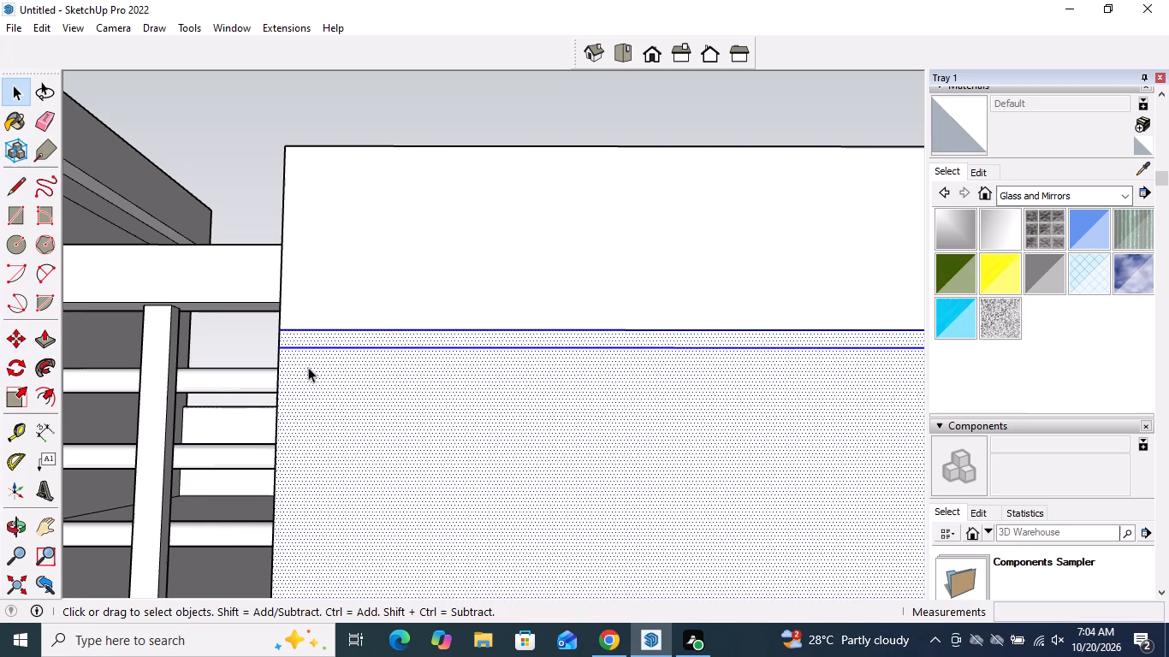
shift+click(321, 339)
shift+click(342, 404)
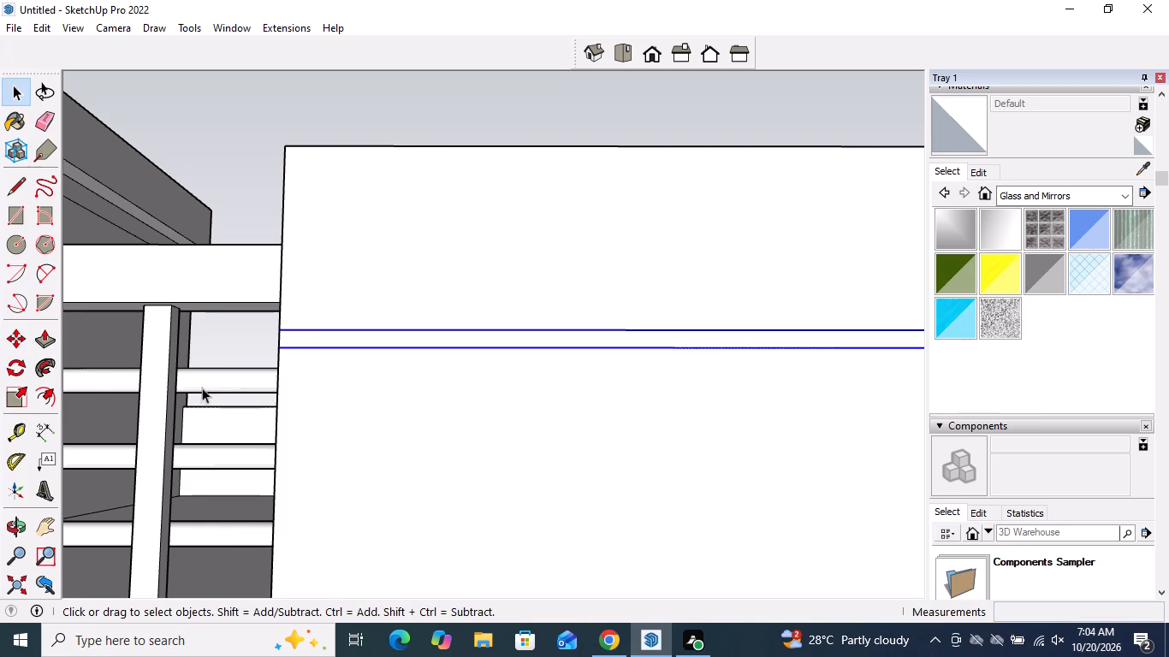
scroll(419, 382, down, 19)
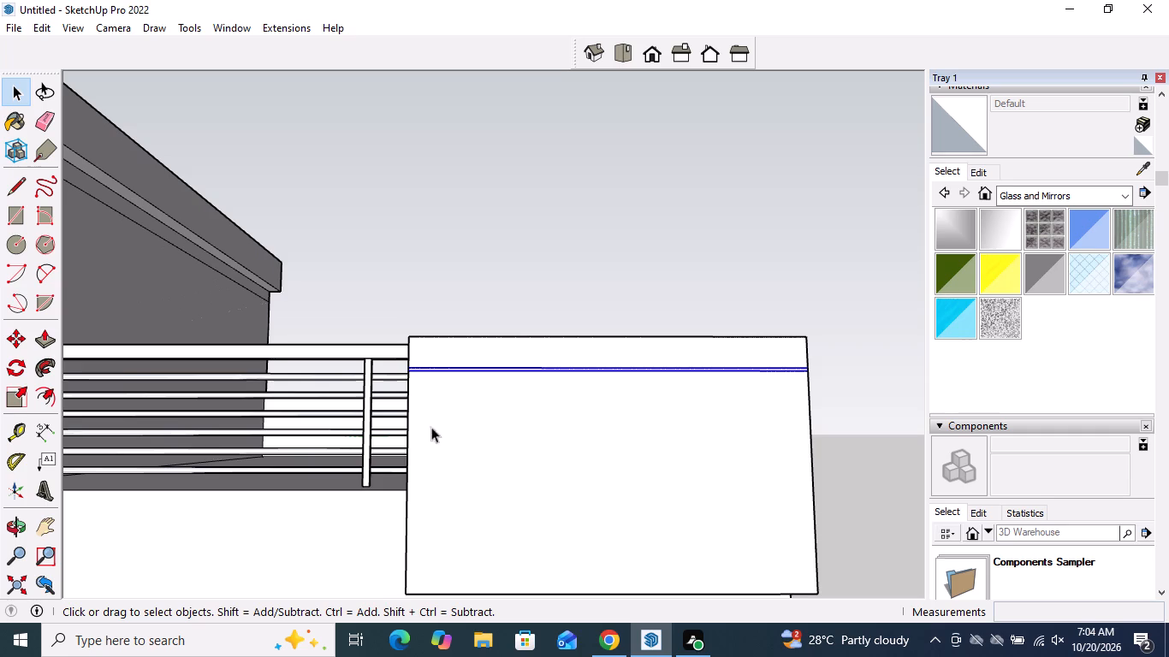
click(14, 337)
scroll(476, 388, up, 4)
scroll(379, 355, up, 9)
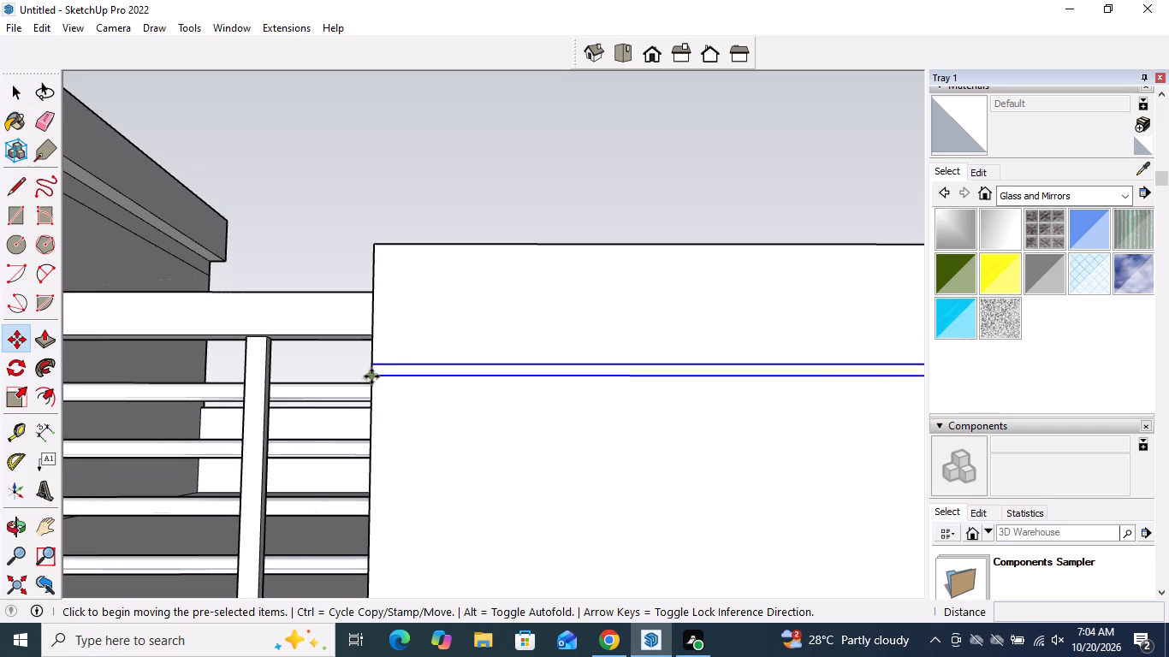
click(371, 376)
scroll(396, 276, down, 12)
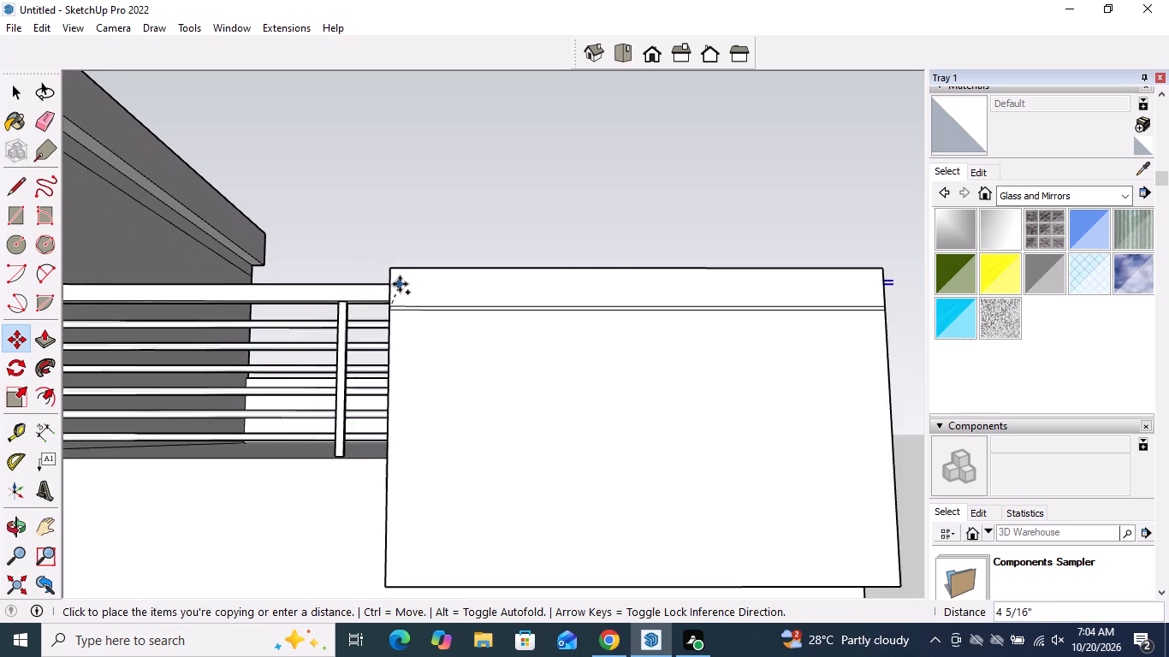
scroll(400, 284, down, 3)
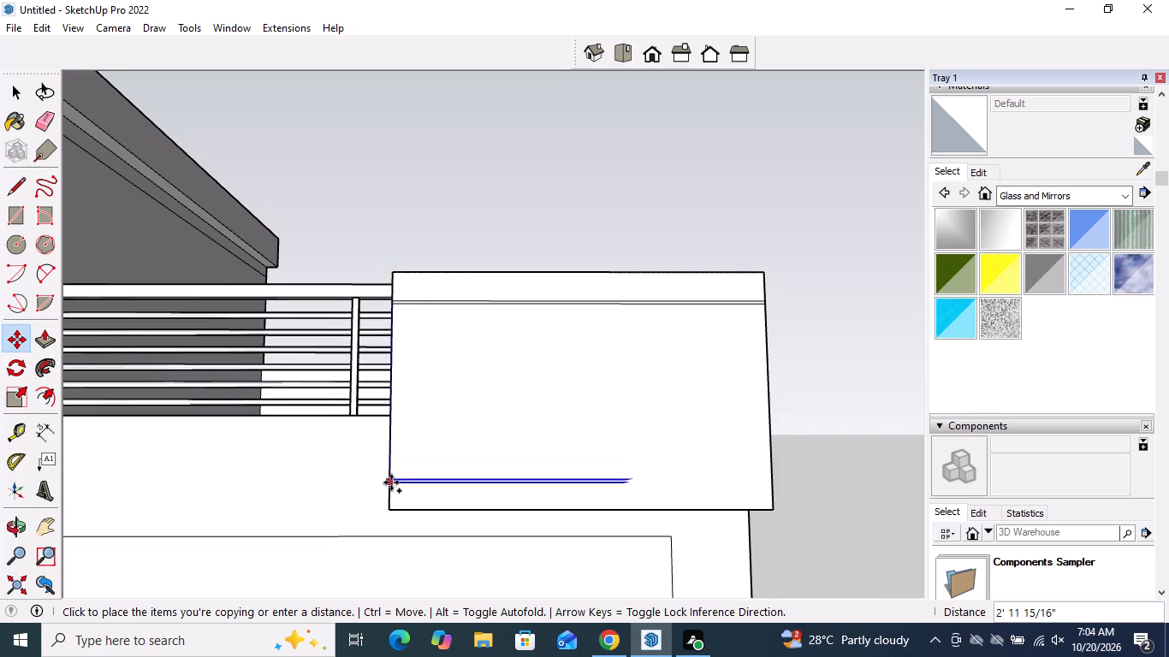
click(389, 481)
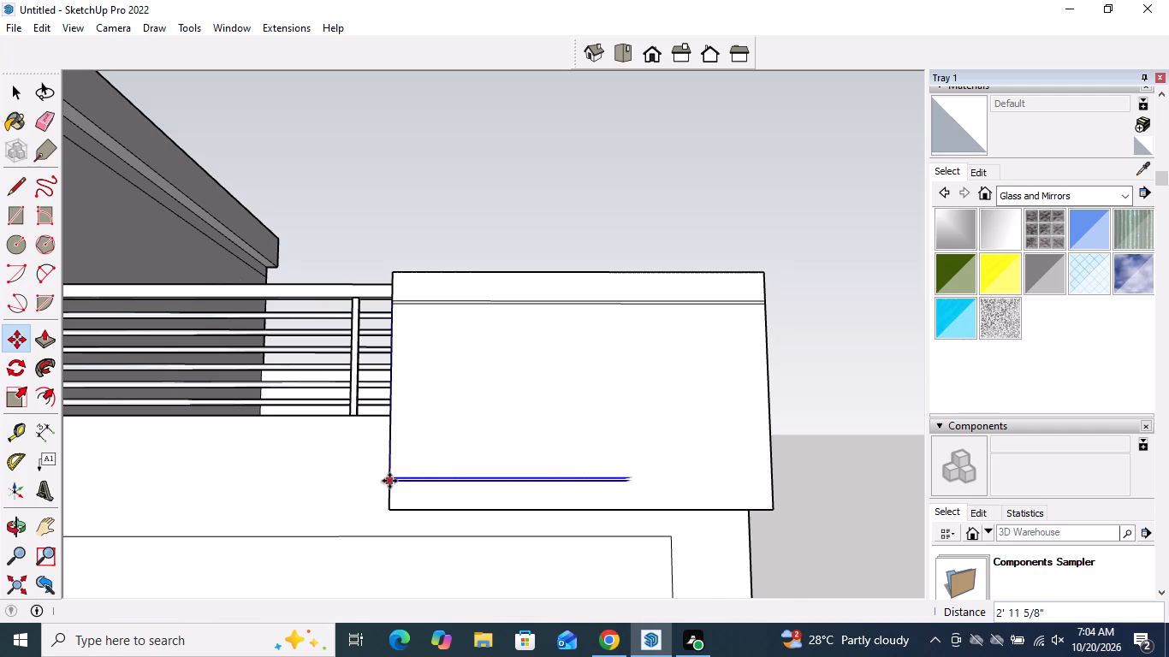
key(shift+slash)
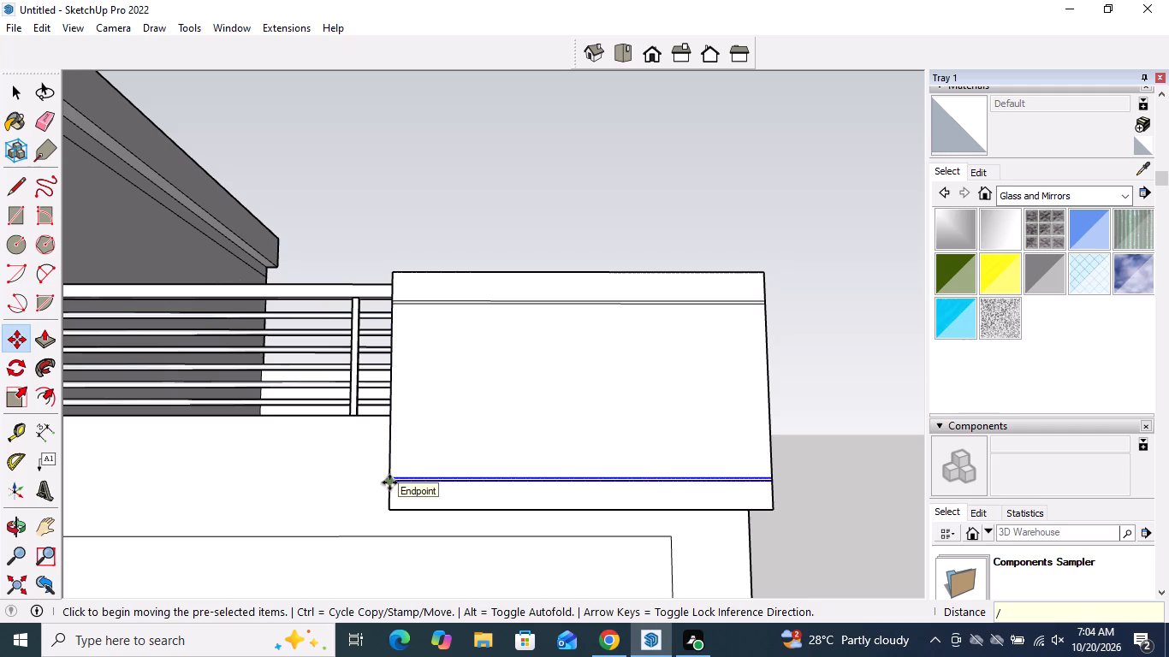
key(5)
key(Return)
key(space)
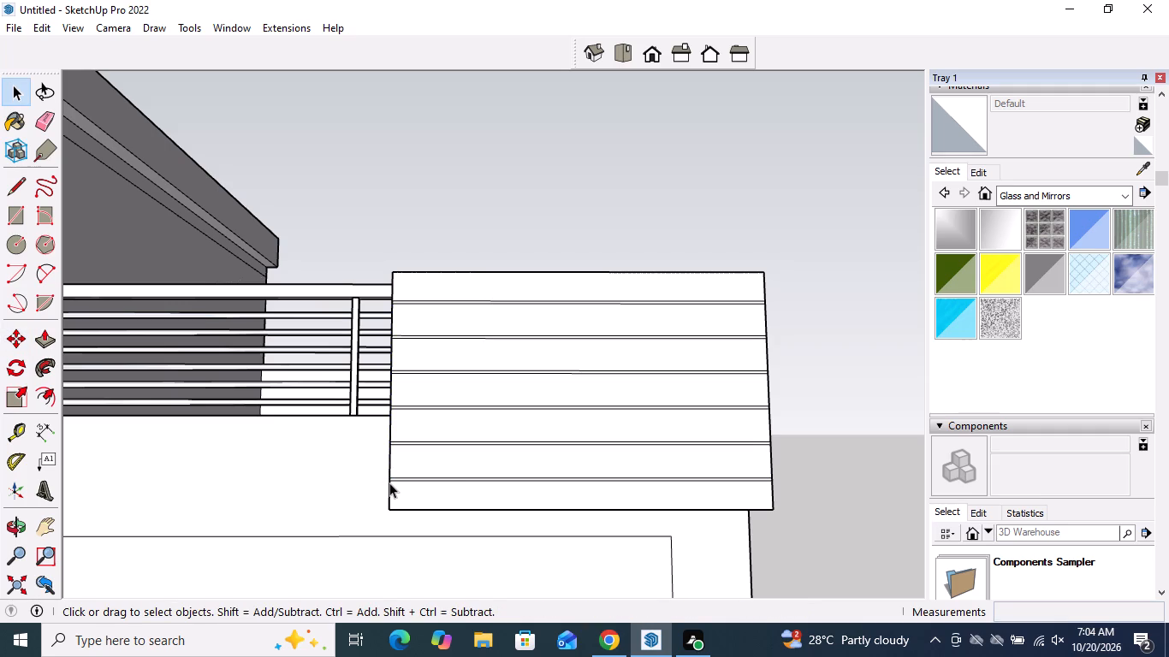
Push the topmost thin groove strip on the parapet block's front face inward 5/16".
middle_drag(566, 418, 280, 434)
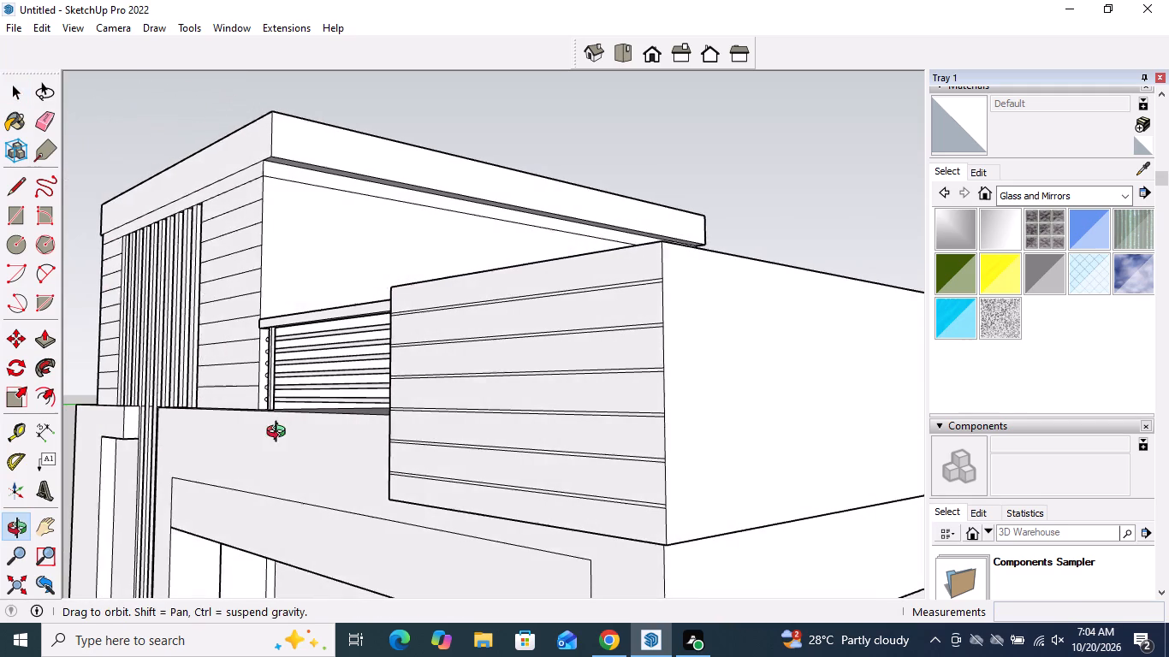
middle_drag(280, 434, 278, 434)
scroll(788, 285, up, 3)
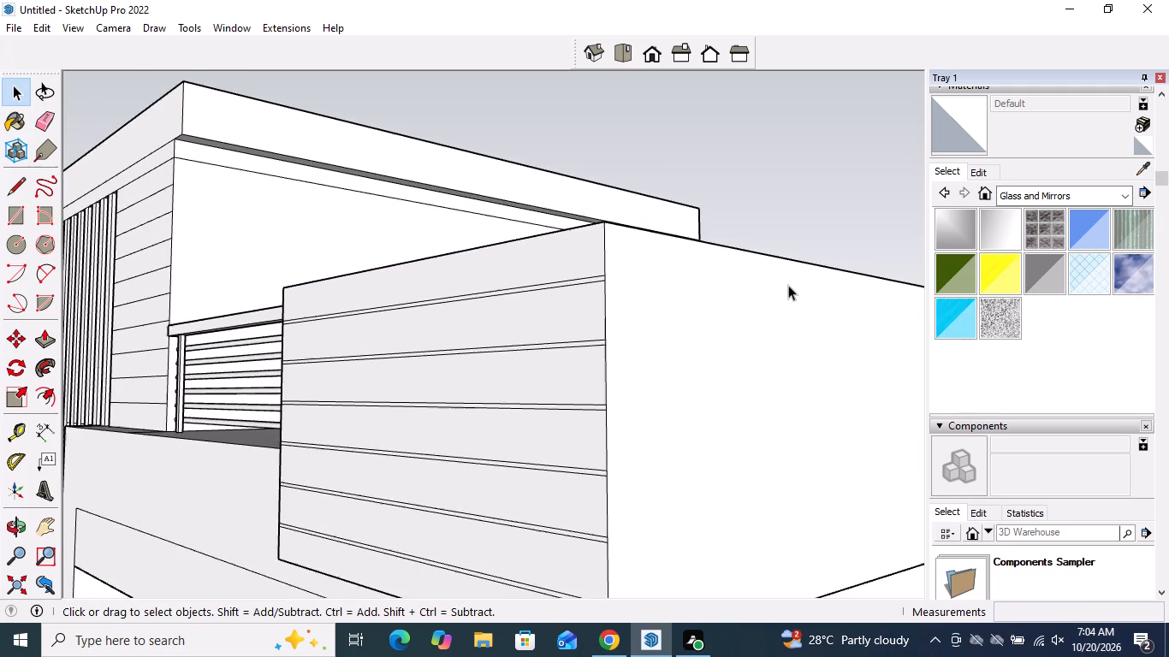
scroll(650, 285, up, 4)
click(45, 342)
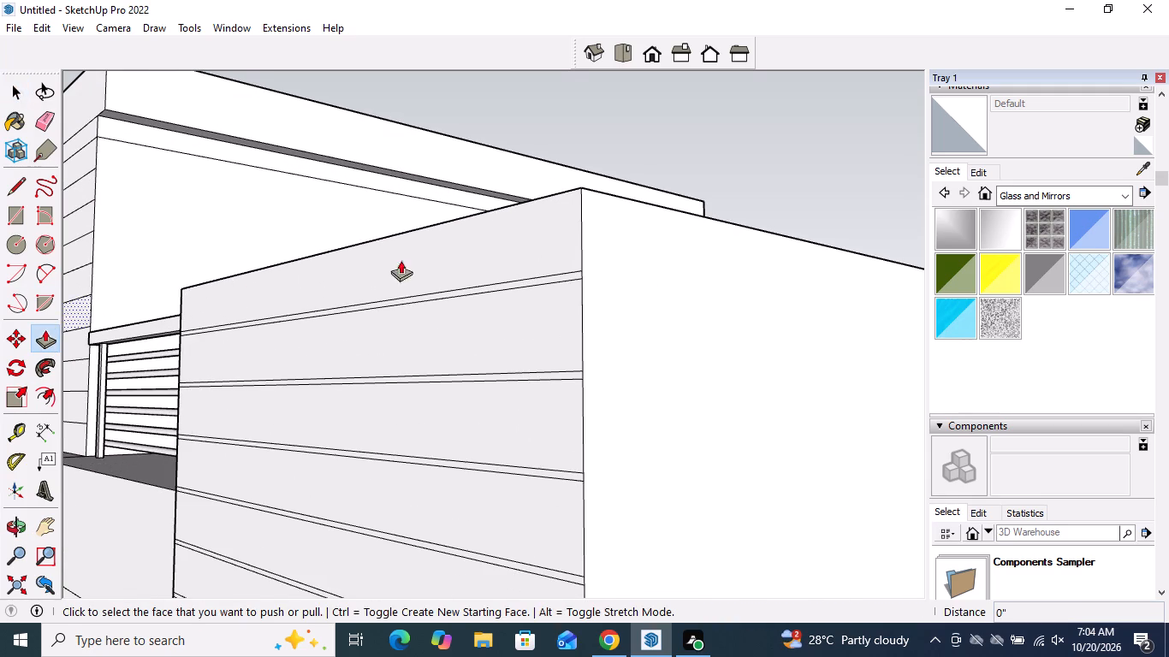
scroll(682, 234, up, 3)
scroll(533, 282, up, 4)
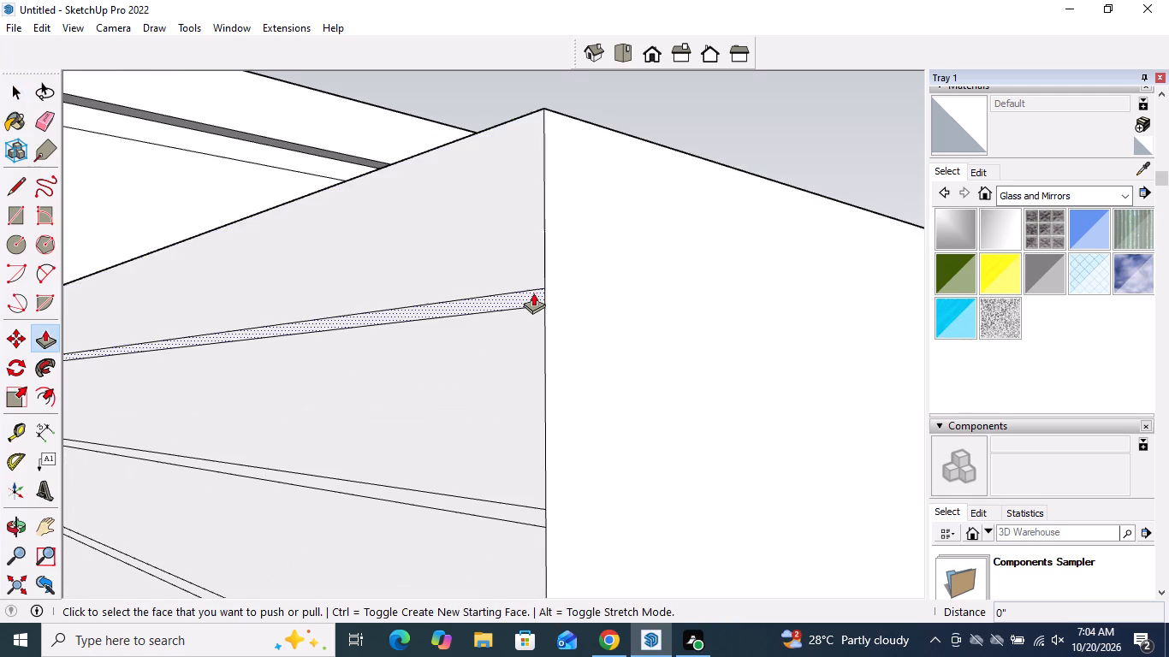
scroll(533, 293, up, 3)
click(533, 293)
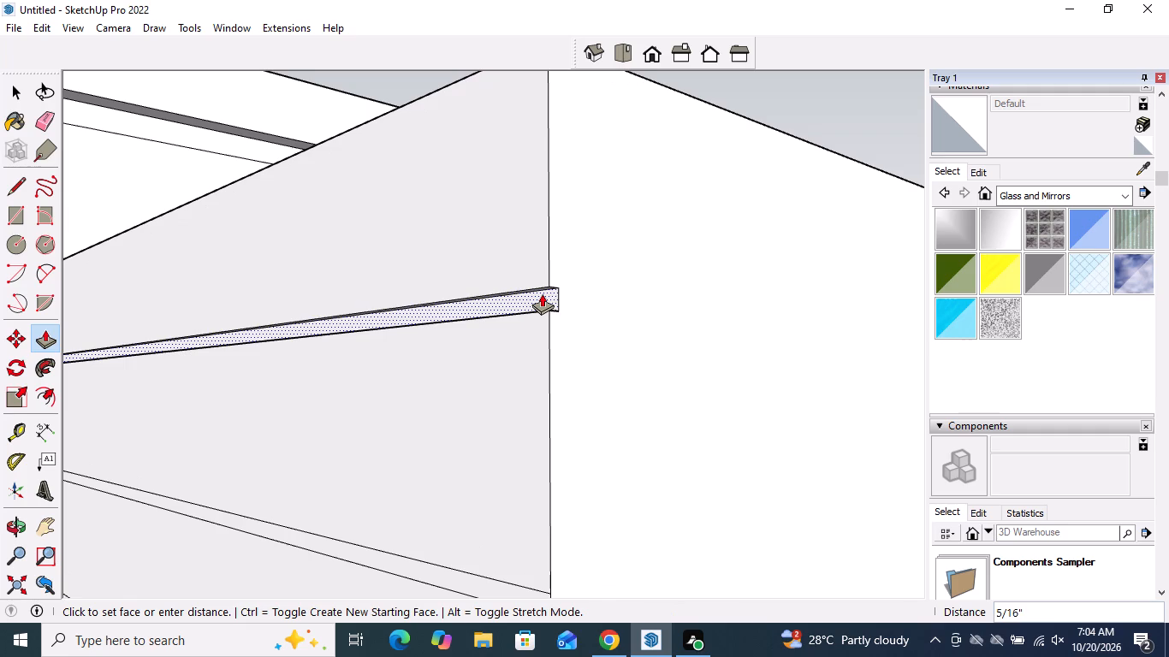
click(543, 293)
Recess the remaining five groove strips on the parapet block's front face by the same 5/16".
scroll(543, 187, down, 4)
scroll(579, 471, up, 3)
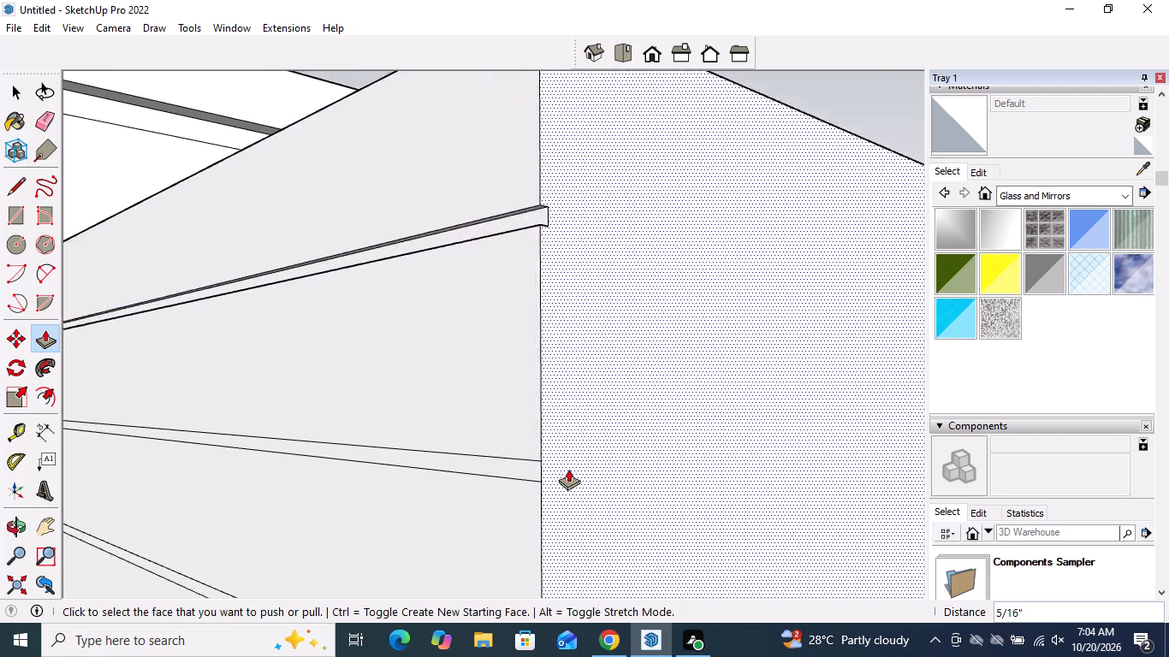
scroll(568, 469, up, 4)
double_click(519, 464)
scroll(525, 311, down, 7)
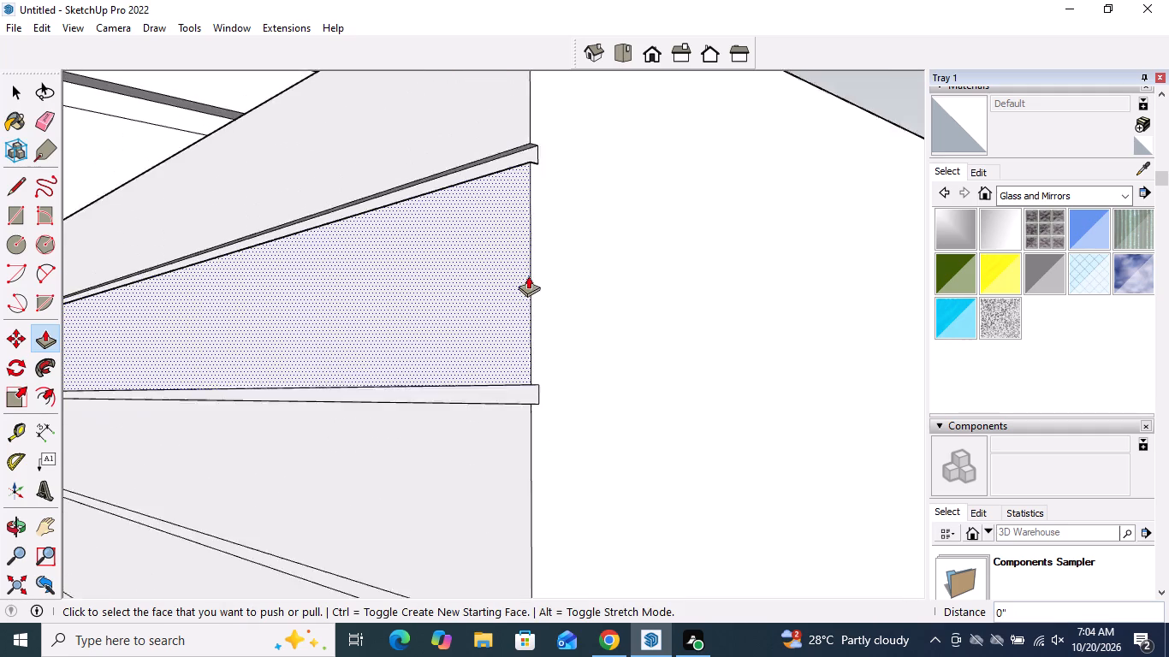
scroll(528, 275, down, 2)
scroll(521, 572, up, 9)
double_click(513, 527)
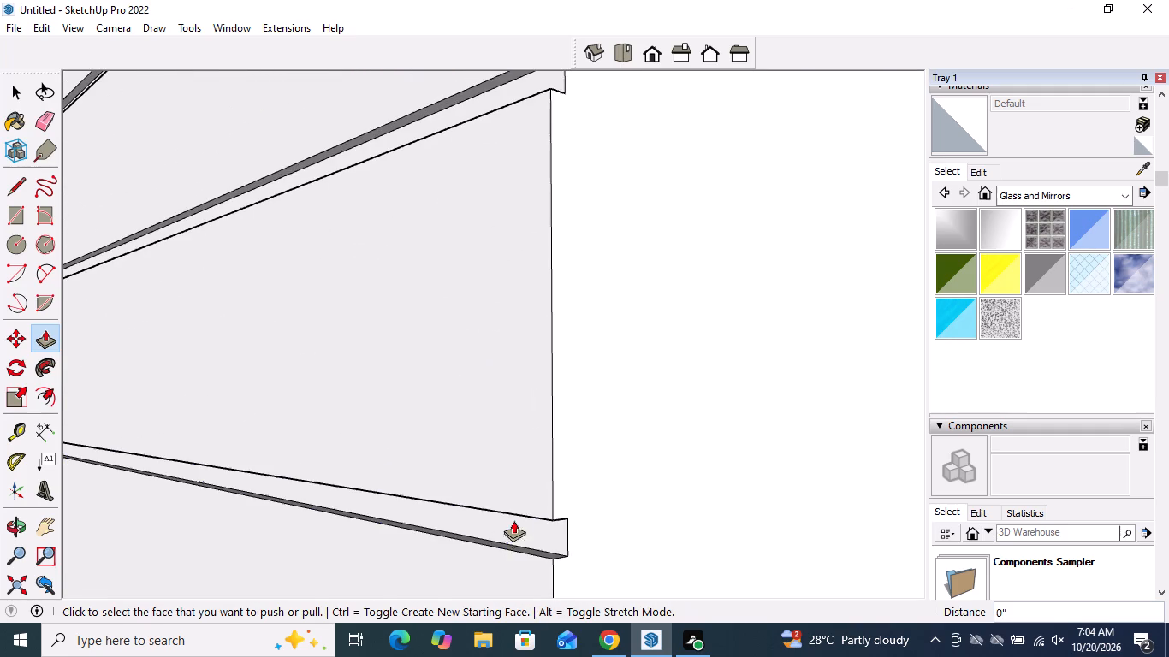
scroll(512, 269, down, 15)
scroll(555, 460, up, 7)
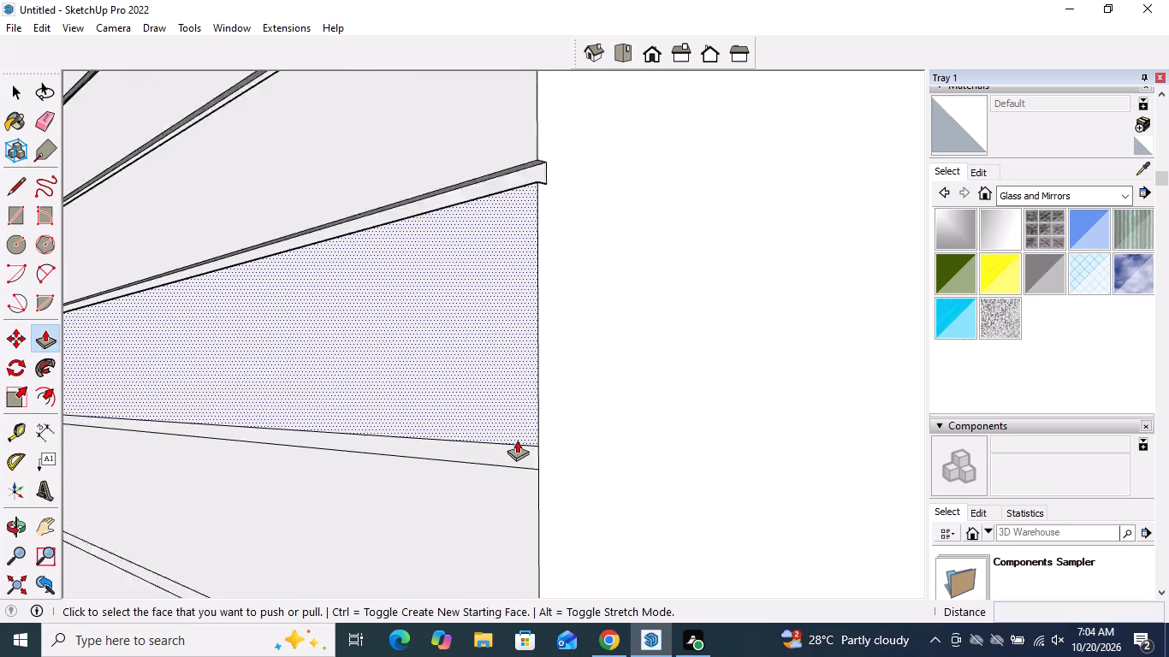
scroll(517, 440, up, 8)
double_click(524, 462)
scroll(561, 317, down, 7)
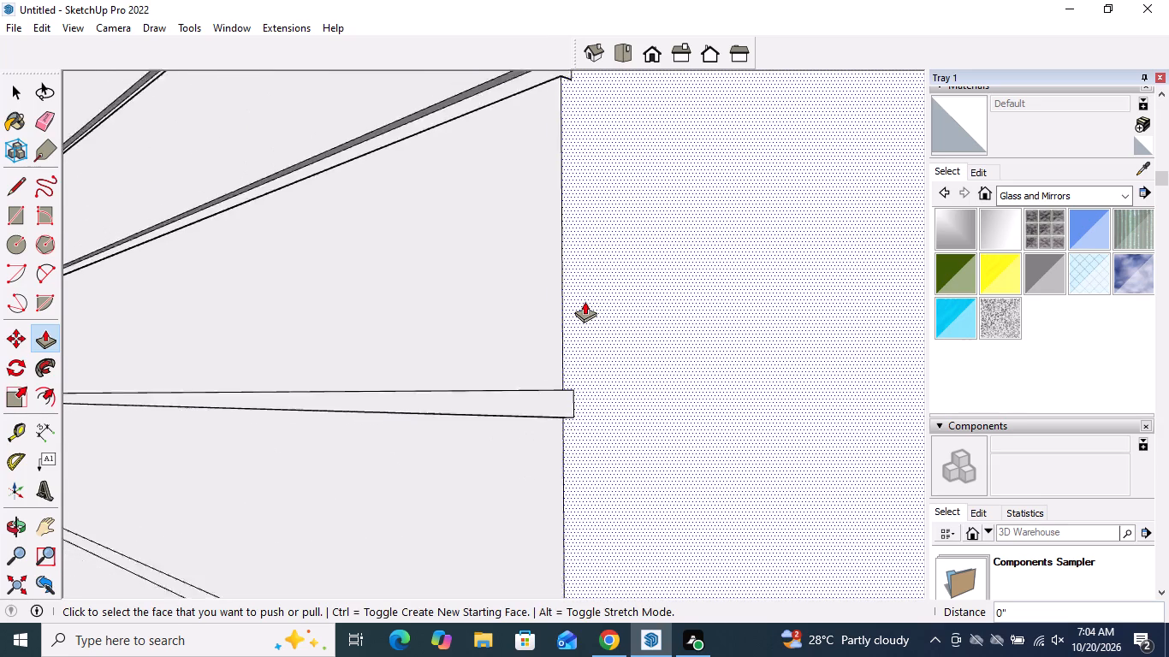
scroll(584, 301, down, 7)
scroll(571, 519, up, 10)
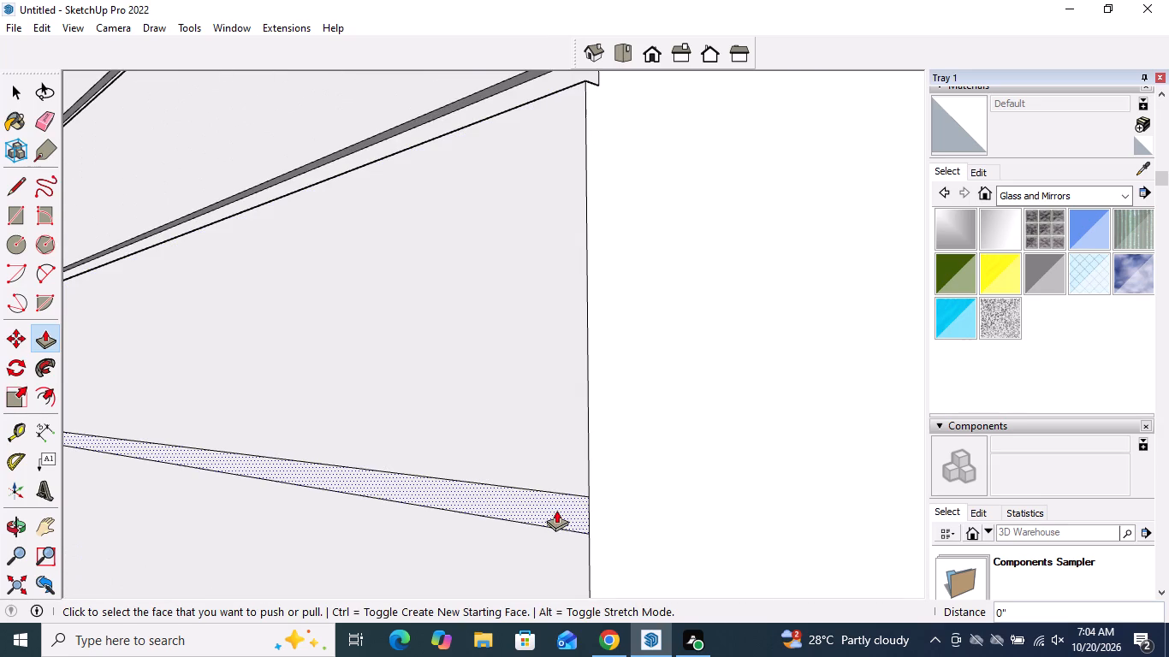
double_click(556, 510)
scroll(565, 289, down, 19)
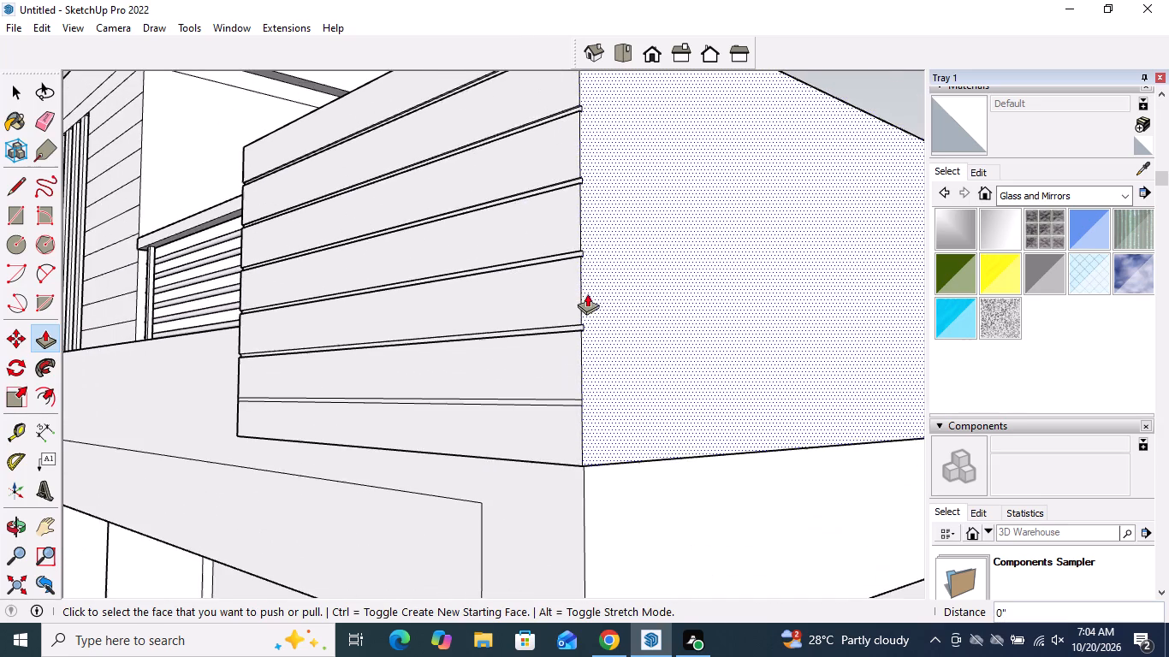
scroll(595, 424, up, 15)
double_click(567, 402)
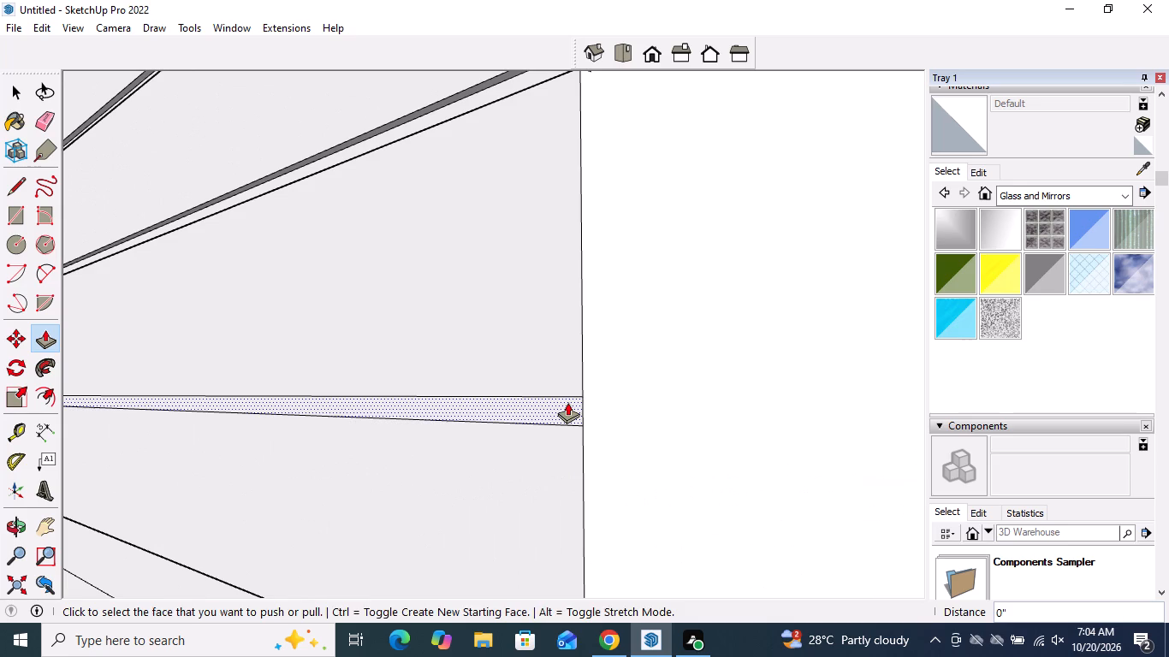
key(space)
Examine the grooved parapet block and the whole front facade from the front.
scroll(603, 504, down, 13)
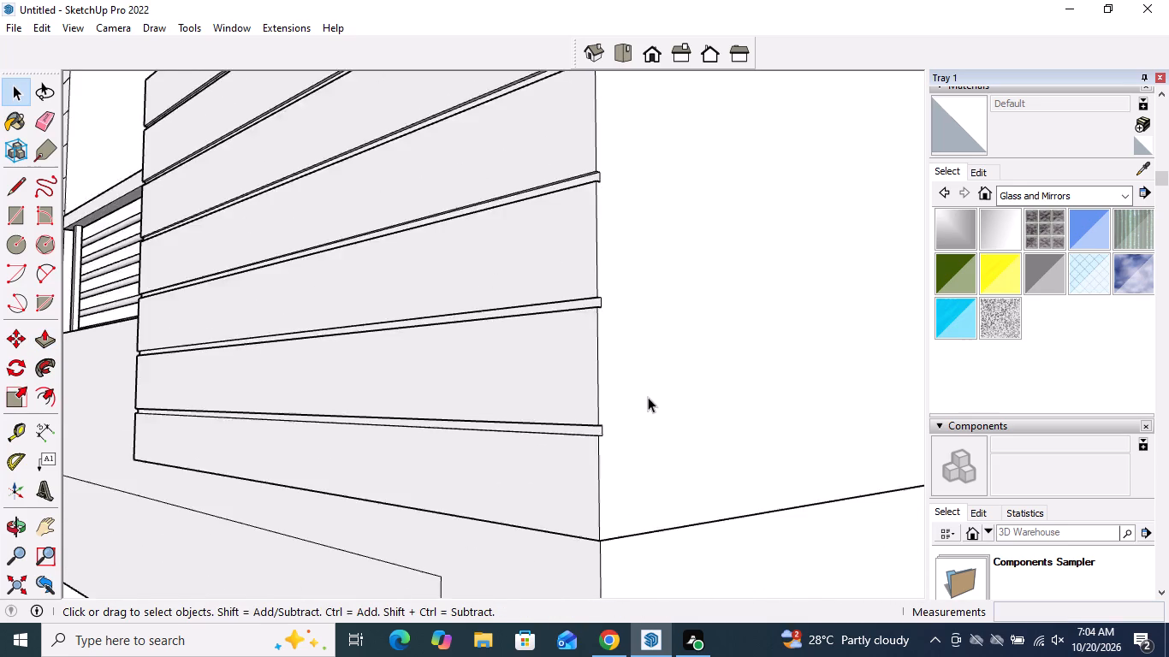
scroll(648, 397, down, 16)
middle_drag(584, 428, 816, 446)
scroll(729, 379, down, 2)
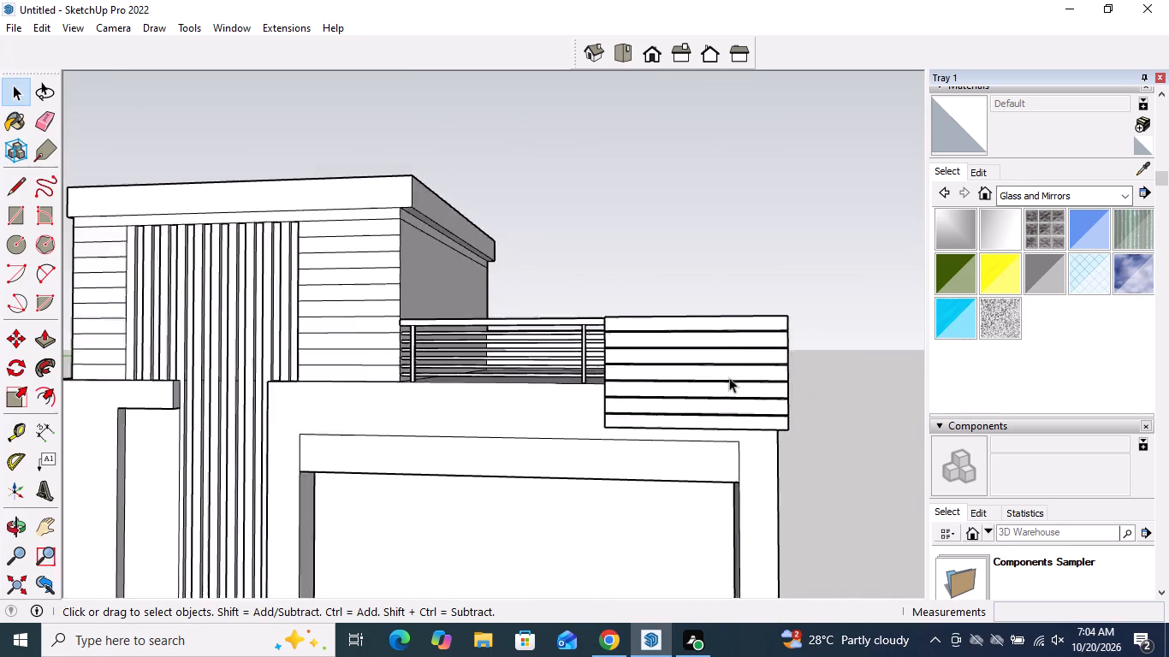
scroll(729, 377, down, 9)
middle_drag(806, 398, 818, 370)
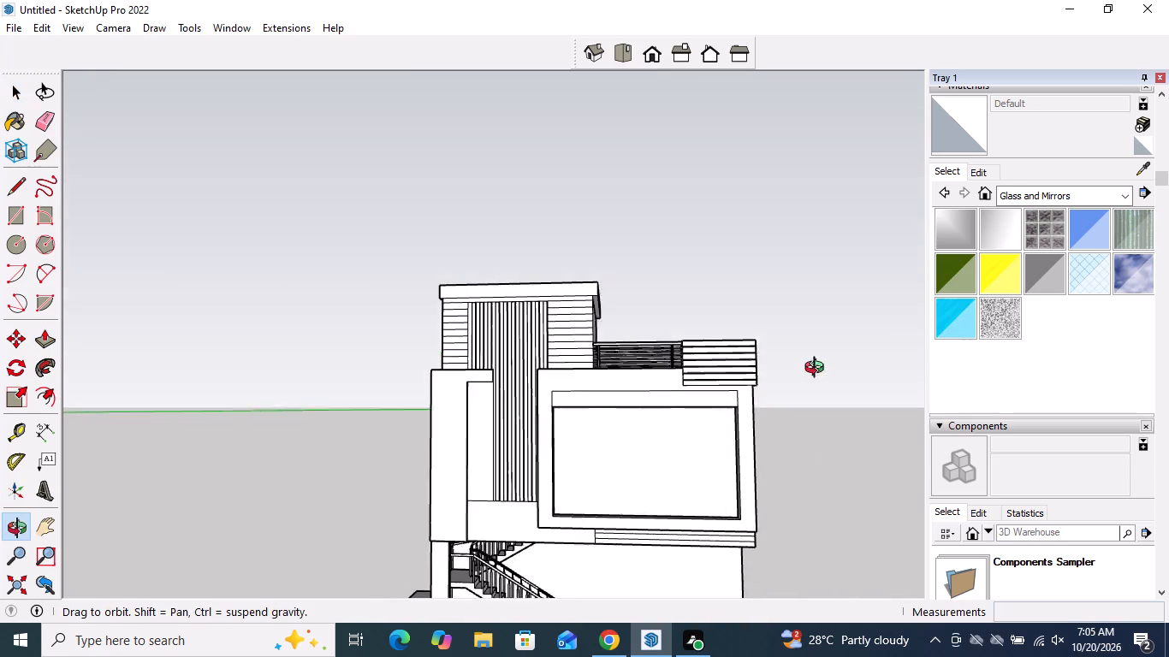
middle_drag(818, 370, 832, 353)
scroll(778, 371, up, 4)
scroll(647, 371, up, 11)
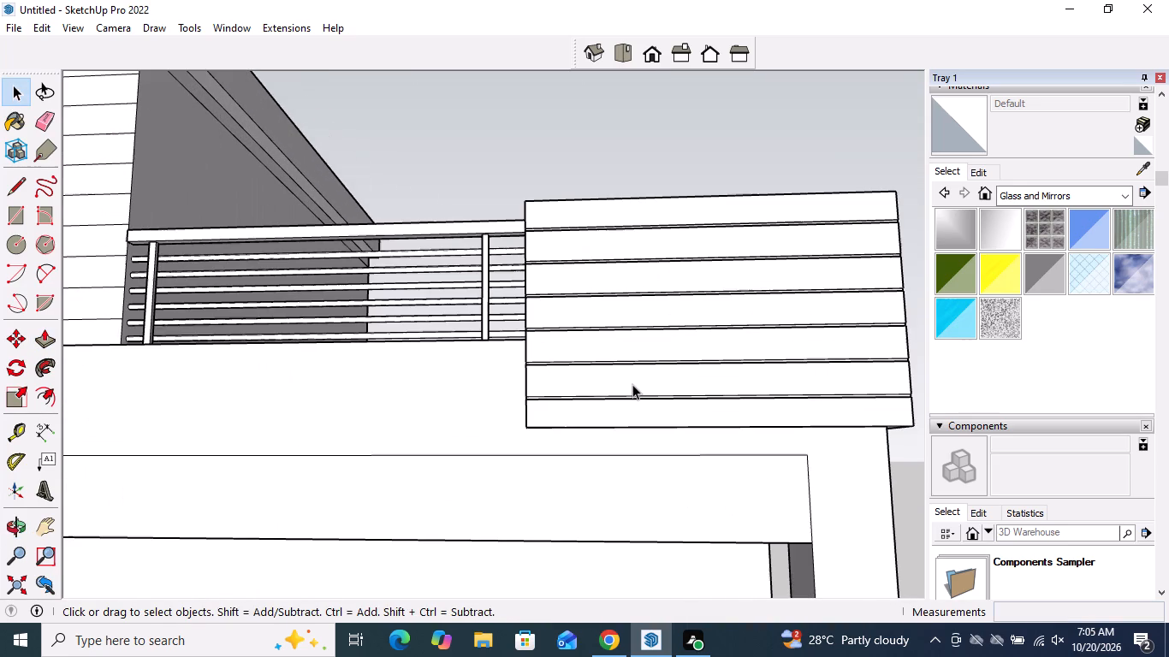
scroll(632, 384, up, 4)
scroll(632, 384, down, 3)
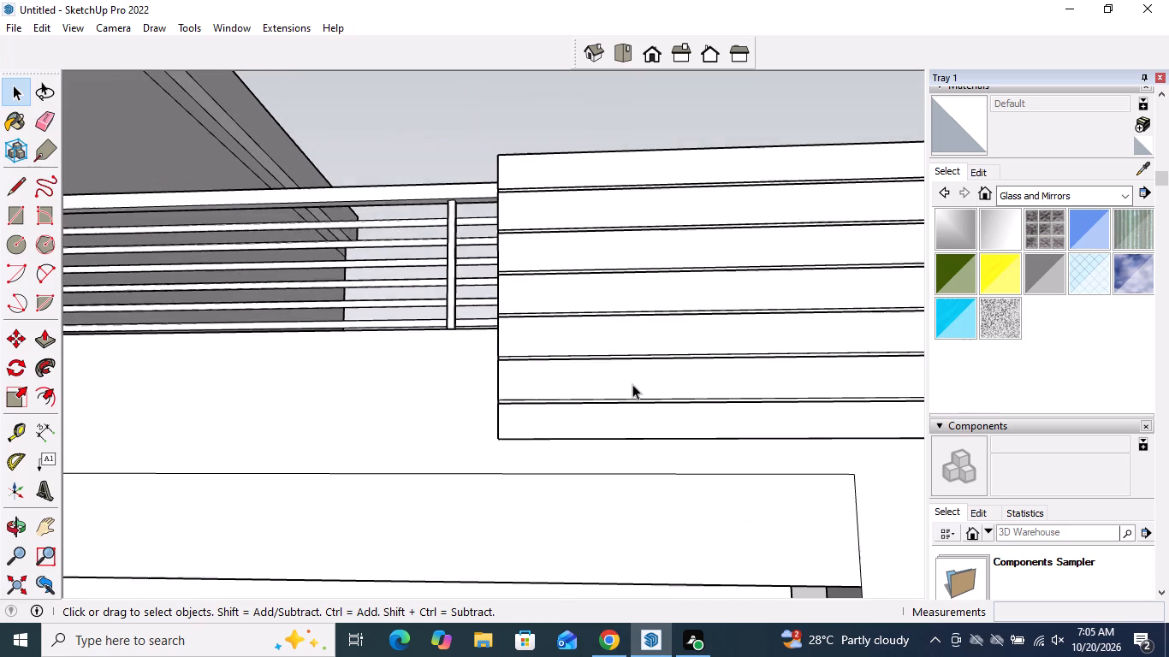
scroll(632, 384, down, 10)
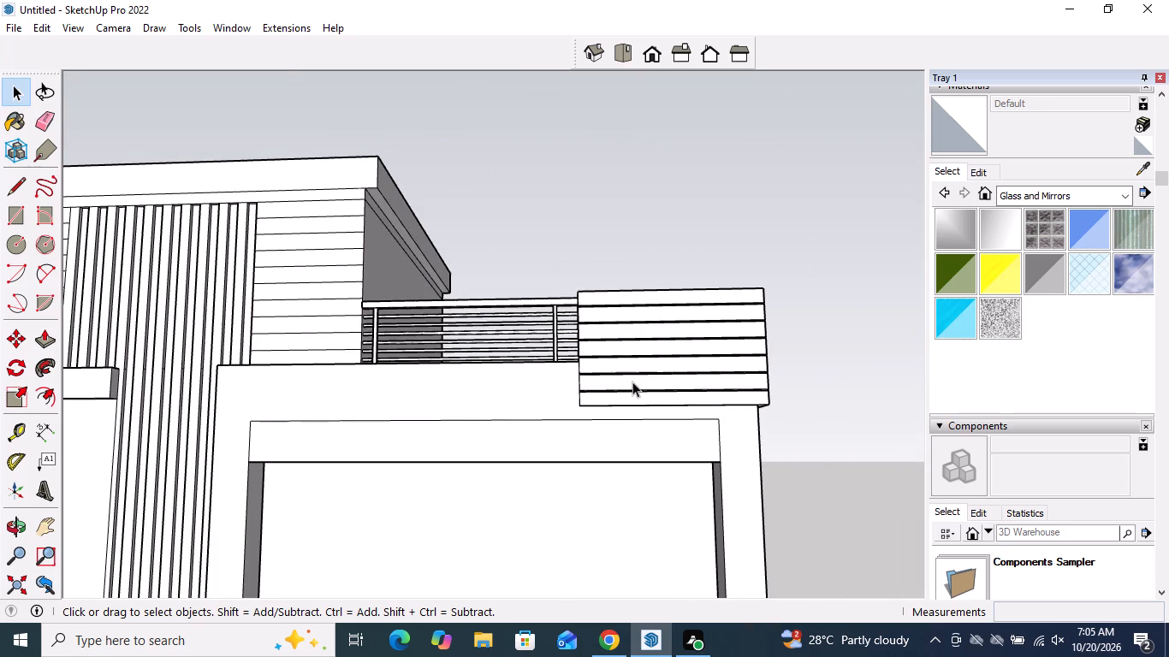
scroll(640, 377, down, 6)
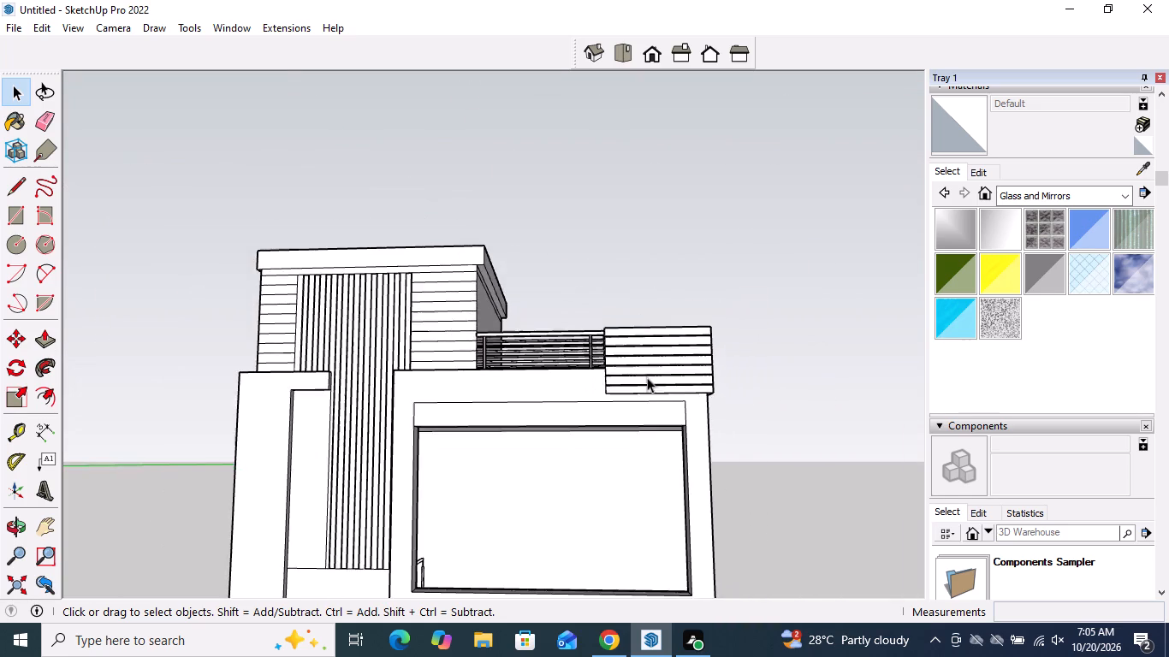
scroll(658, 367, down, 4)
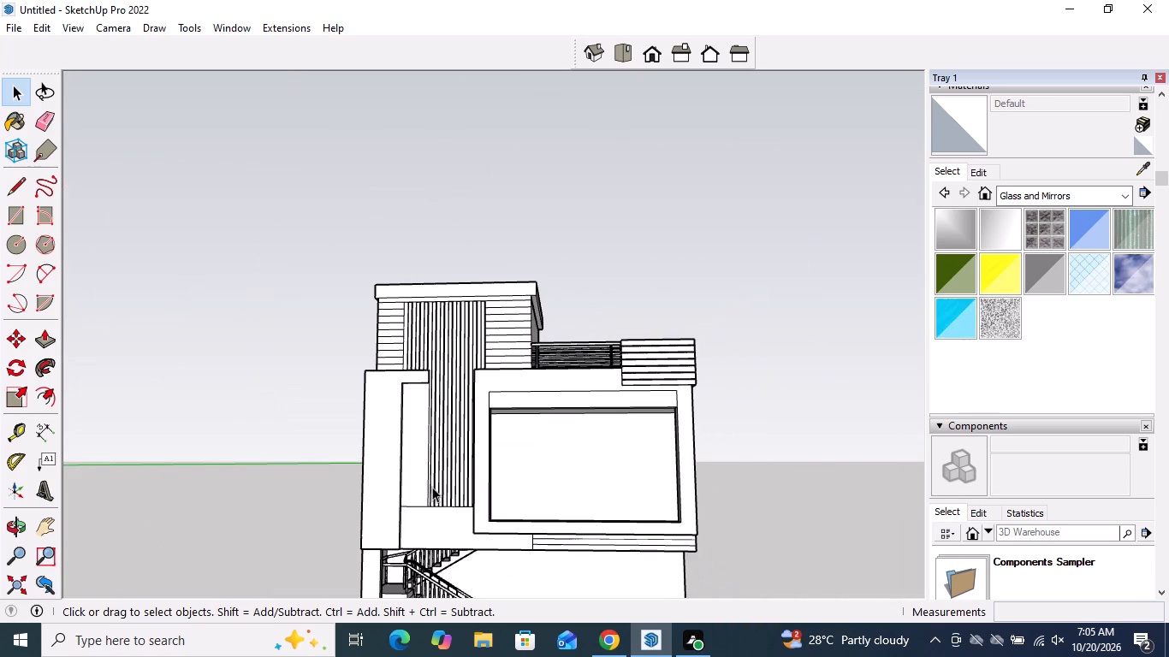
Draw a horizontal line about 2' 5 1/8" long across the upper part of the narrow recessed panel beside the vertical slats.
scroll(436, 478, up, 3)
middle_drag(436, 476, 435, 476)
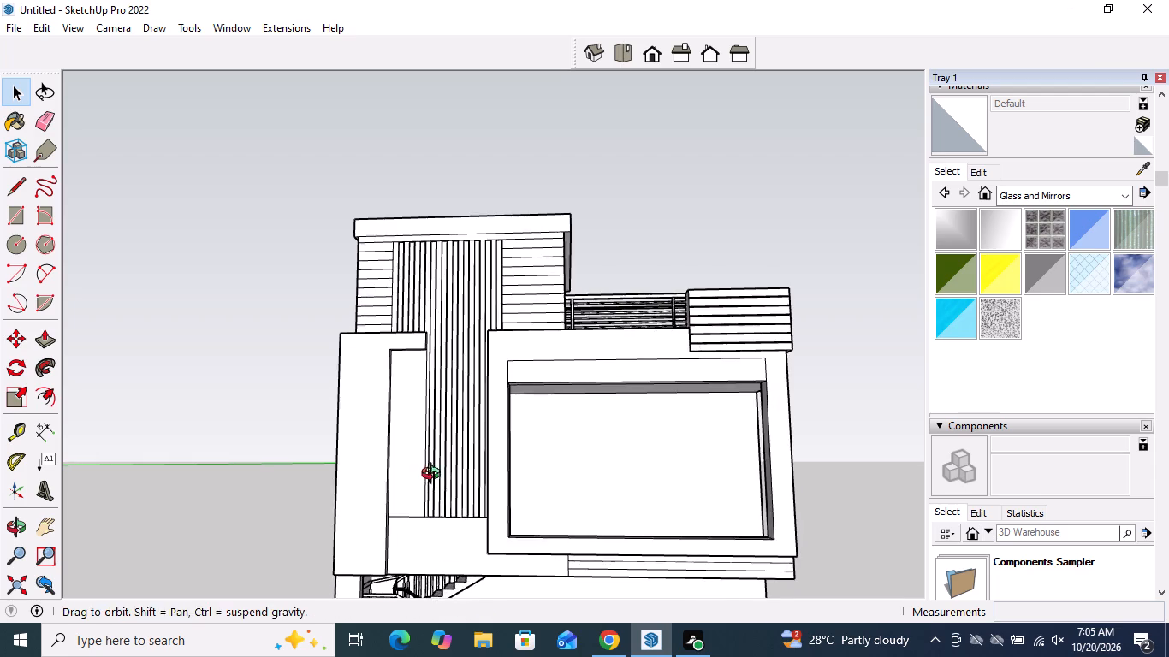
middle_drag(435, 476, 398, 459)
scroll(396, 390, up, 9)
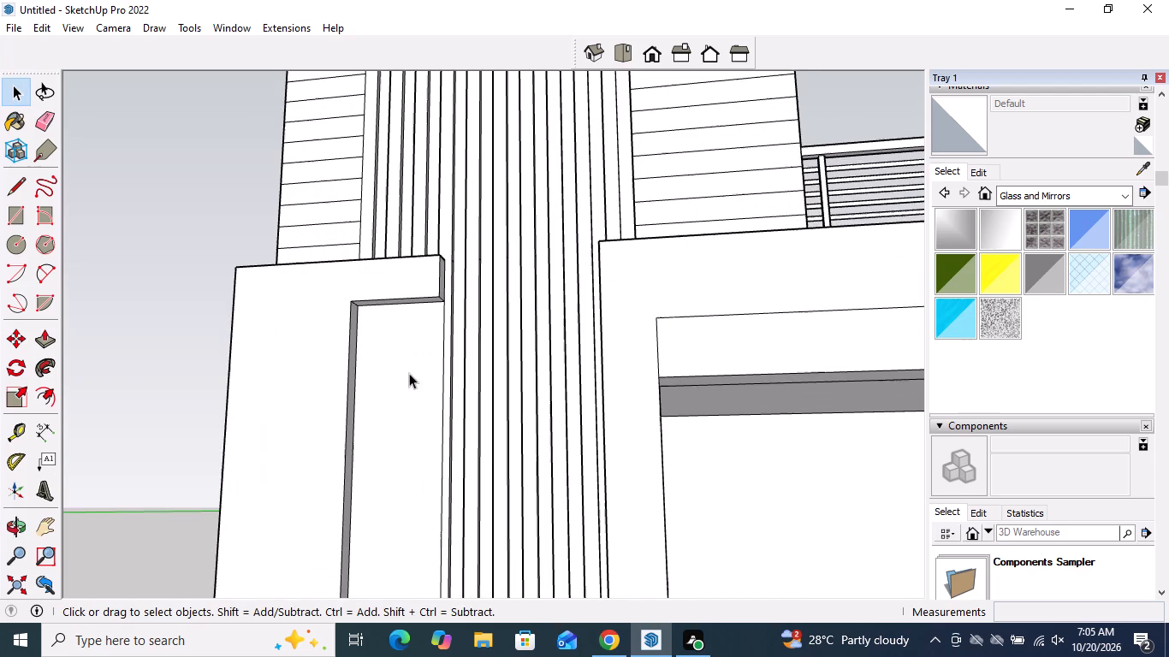
click(16, 196)
click(356, 435)
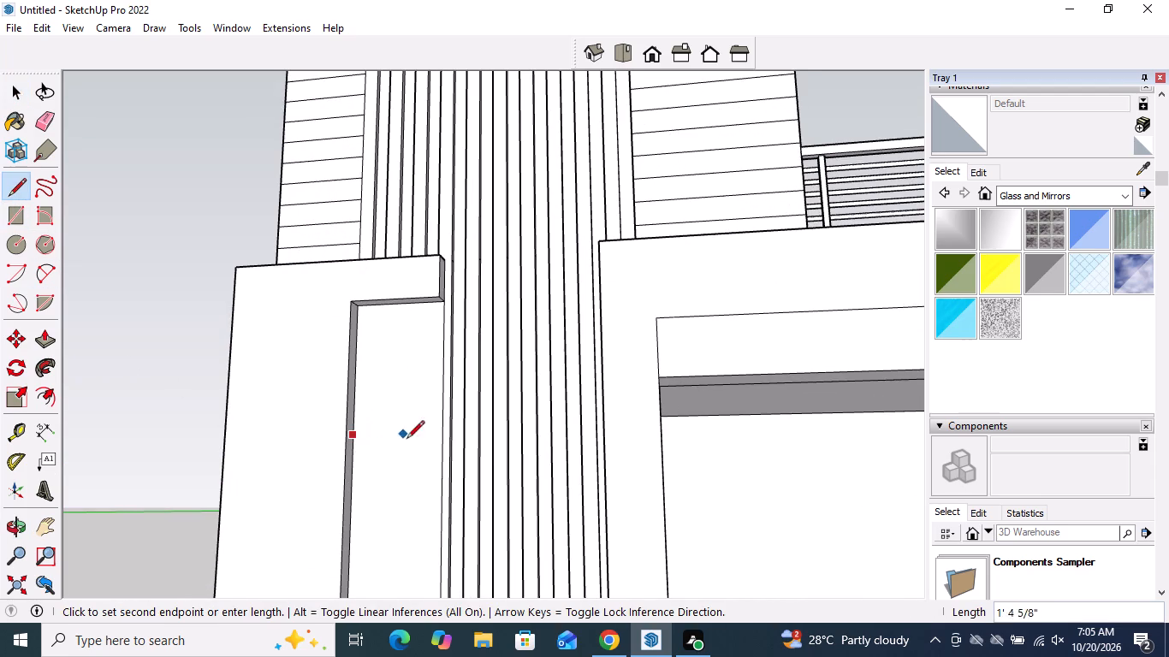
click(440, 438)
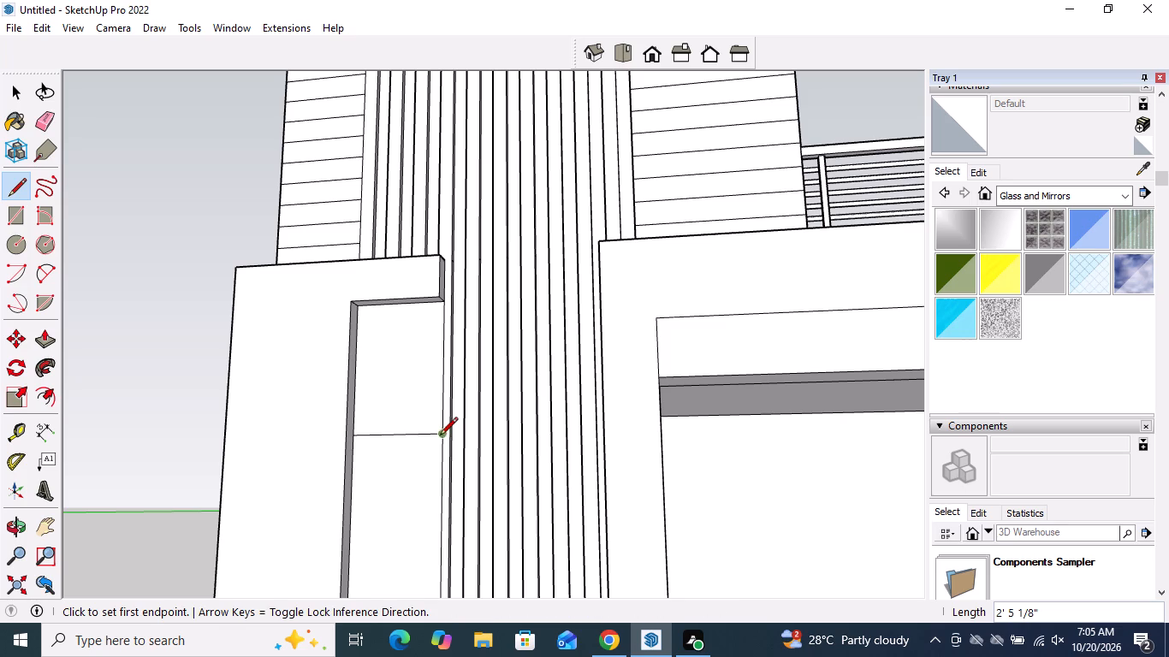
key(space)
Pull the face above the new line on the narrow recessed panel outward about 3 5/16".
click(52, 346)
scroll(412, 371, up, 2)
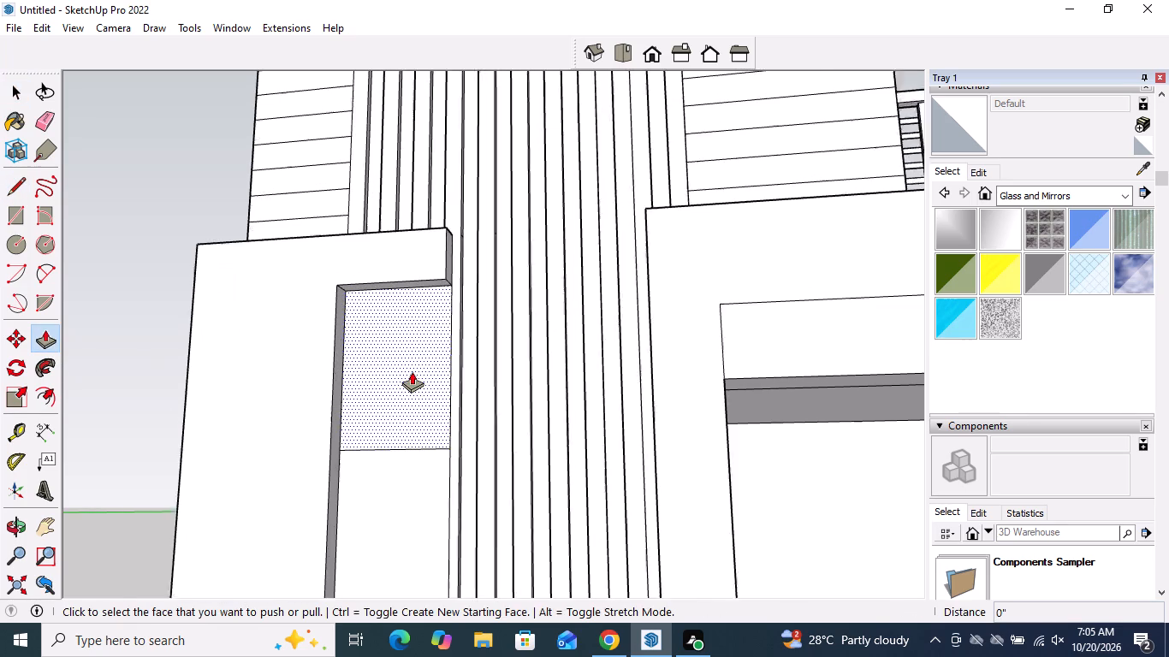
scroll(412, 371, up, 2)
click(412, 370)
click(406, 369)
scroll(429, 350, down, 2)
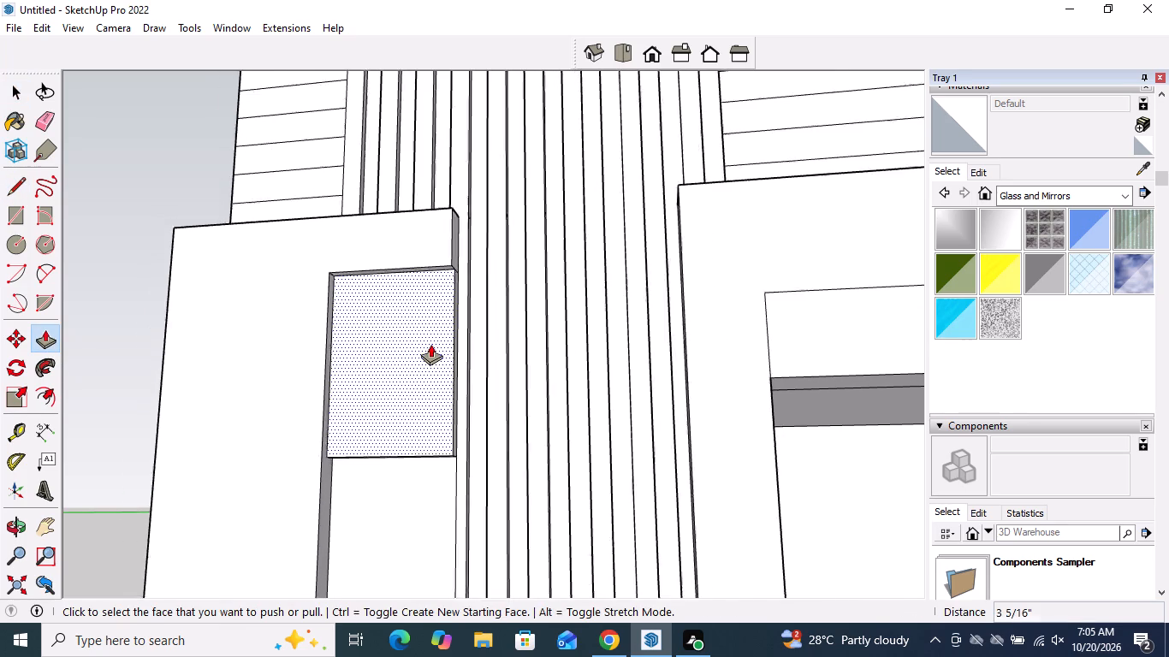
scroll(430, 344, down, 3)
key(space)
Copy the raised panel's lower back edge about 7' 5 11/16" down to the bottom edge of the narrow recess.
scroll(417, 381, down, 10)
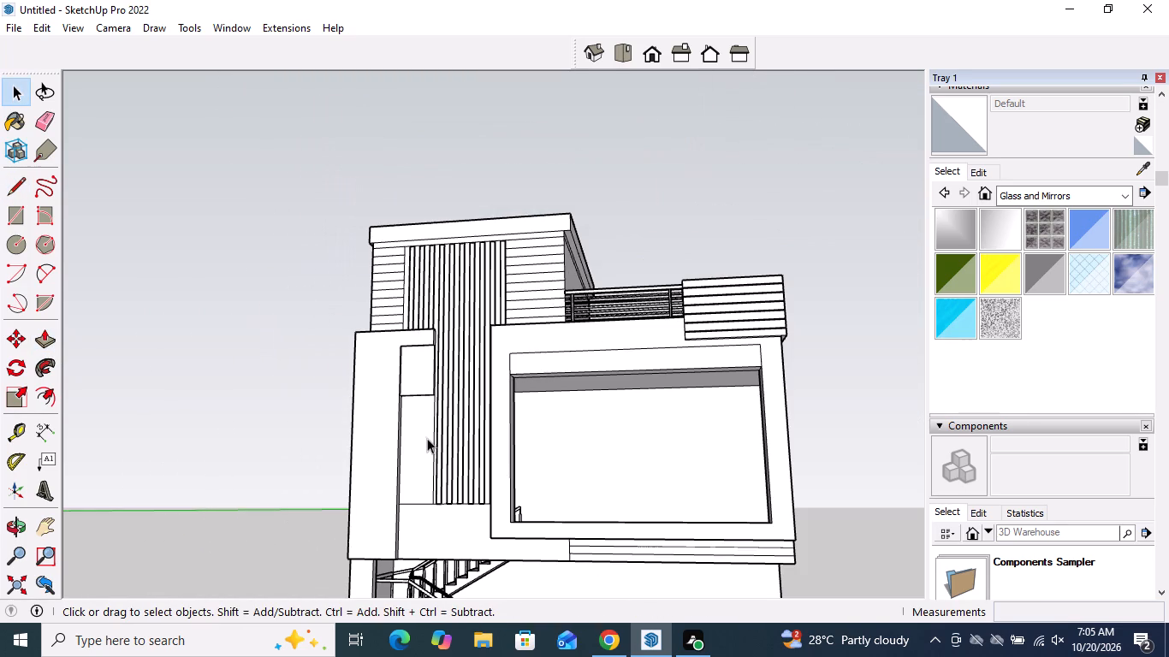
scroll(426, 435, up, 9)
middle_drag(424, 434, 419, 395)
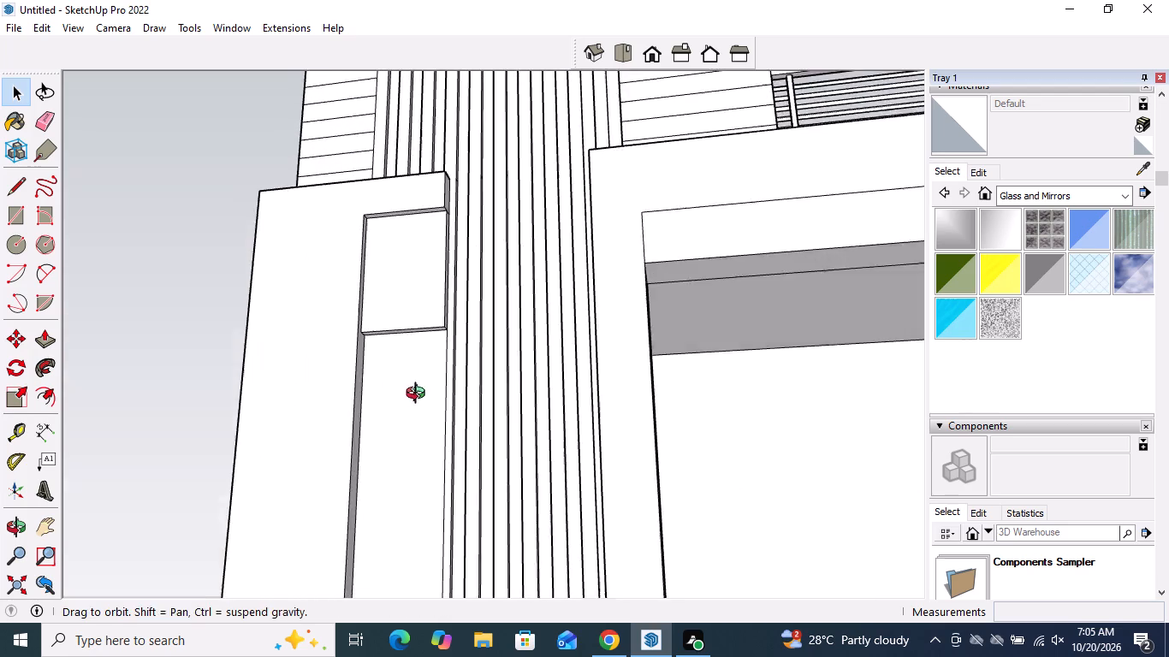
middle_drag(419, 395, 418, 336)
scroll(413, 317, up, 5)
click(418, 329)
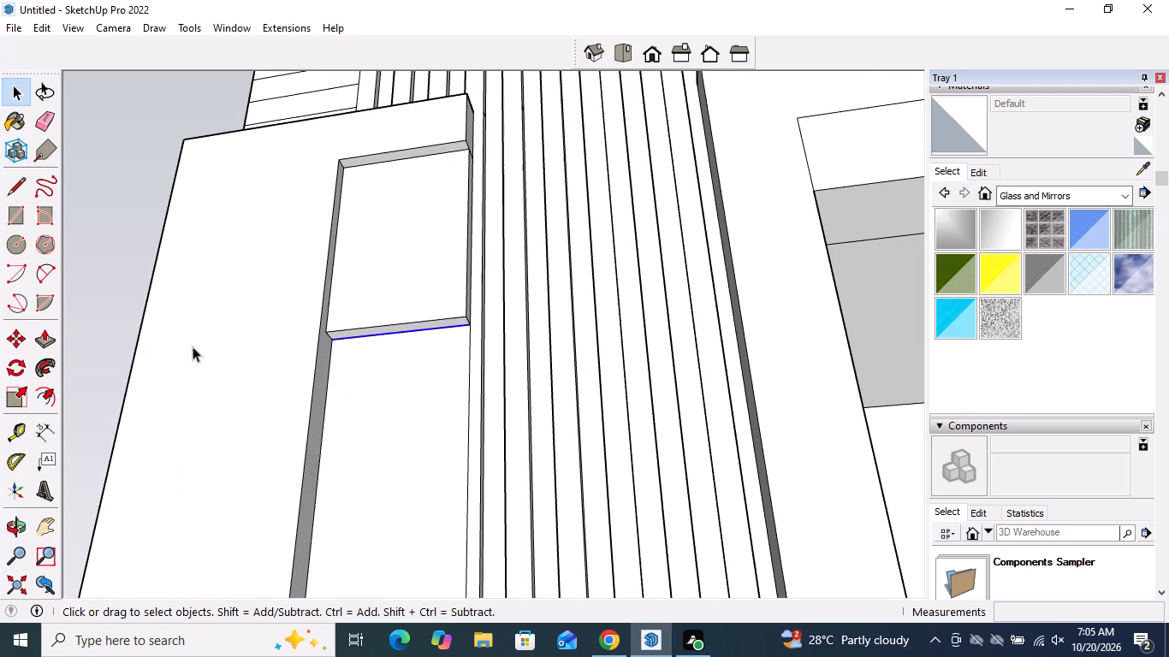
click(12, 340)
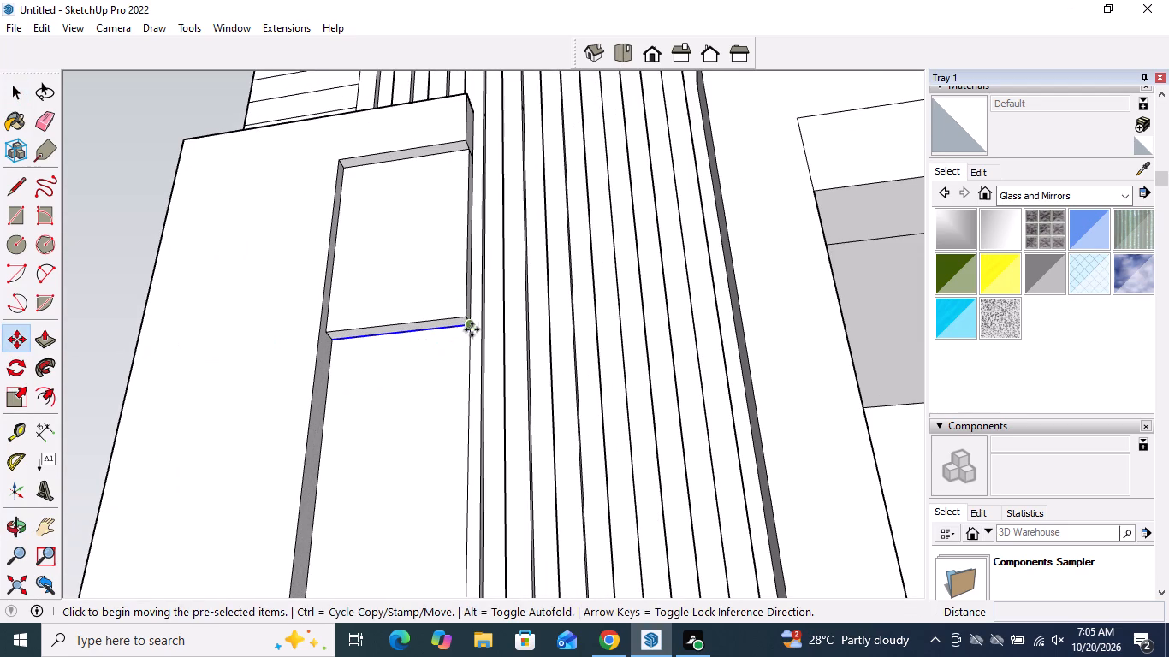
click(470, 327)
scroll(475, 325, down, 8)
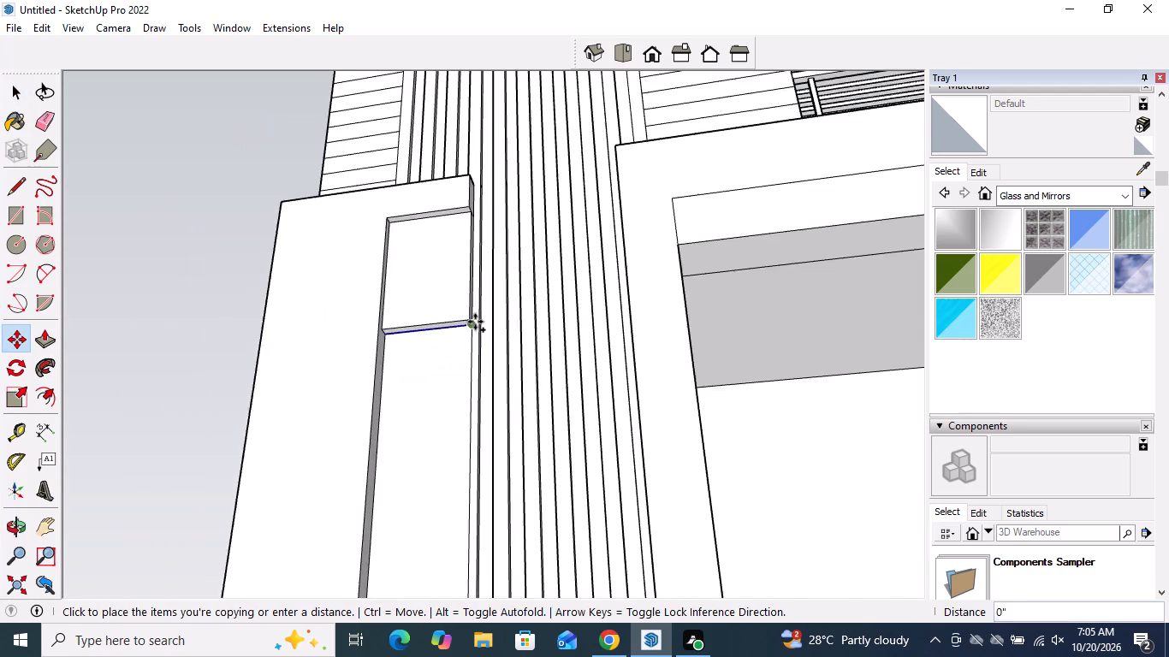
scroll(475, 322, down, 2)
middle_drag(476, 361, 476, 537)
scroll(476, 539, up, 14)
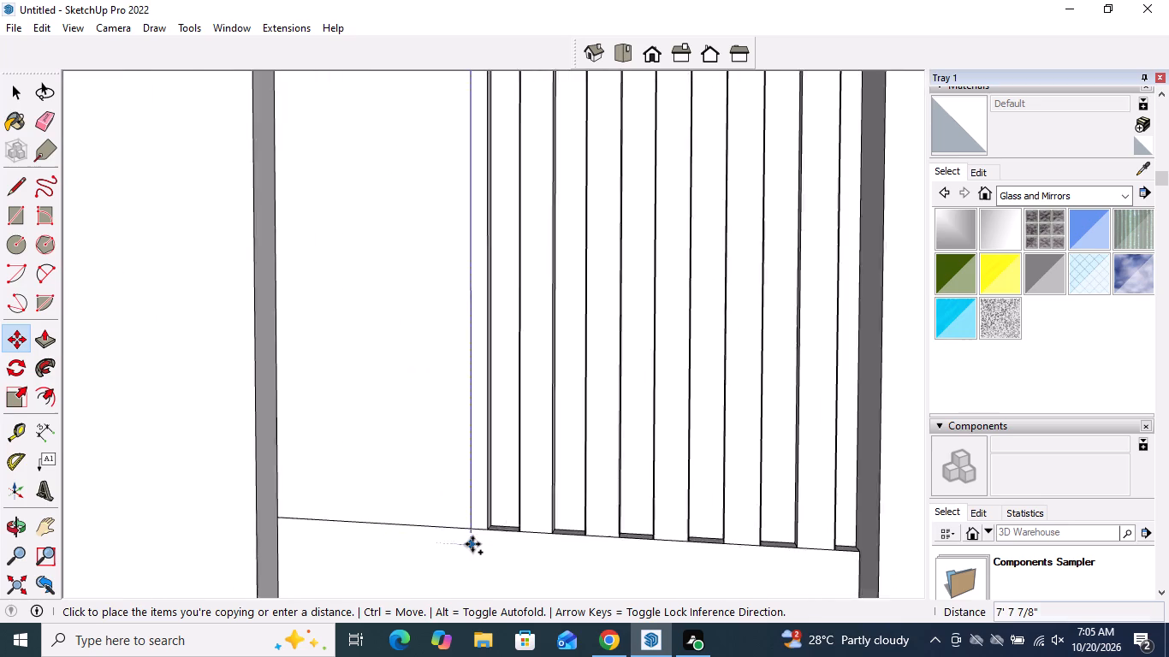
scroll(472, 544, up, 10)
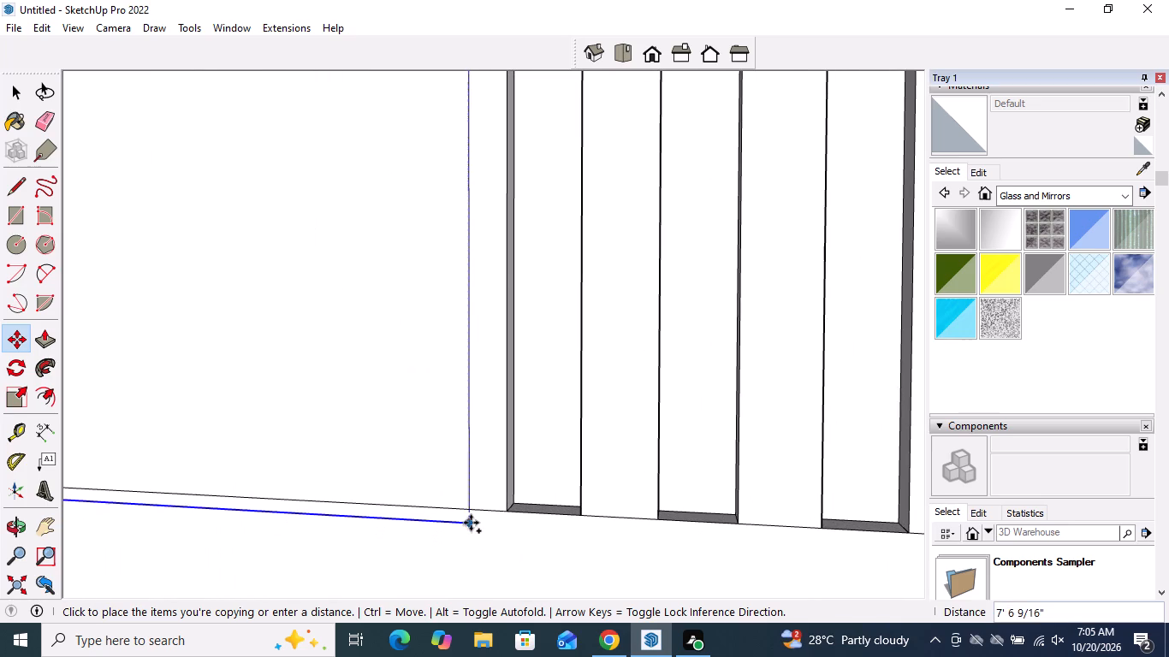
click(469, 512)
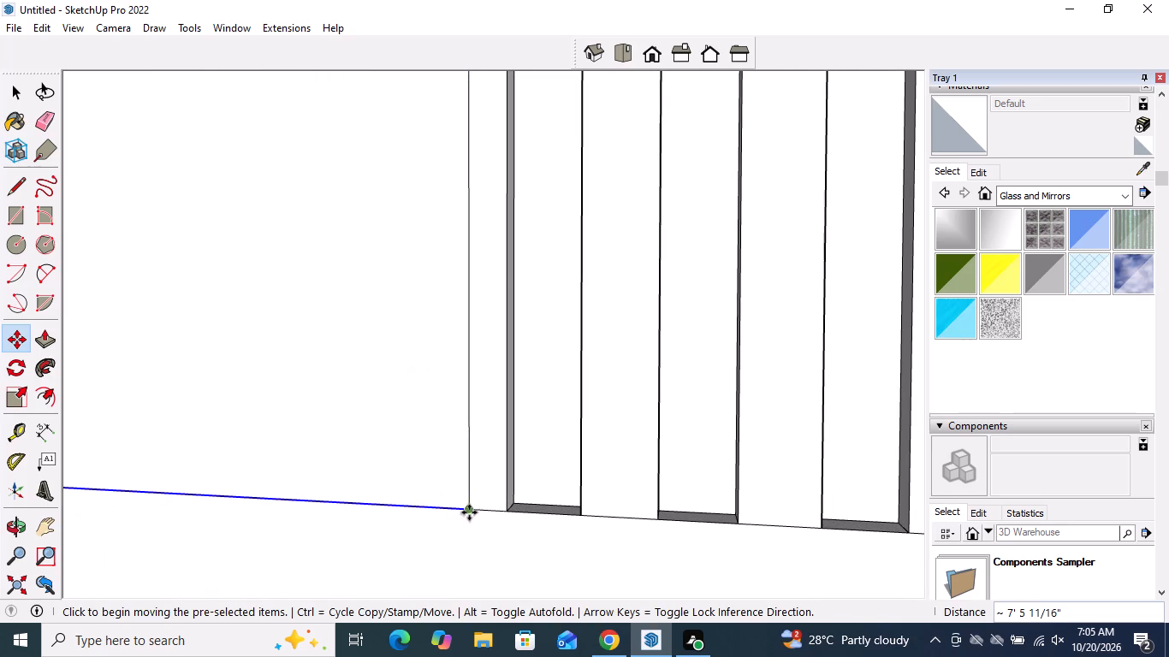
Divide the copied edge's distance by 4 to space the horizontal lines evenly down the narrow recess.
text(/4)
key(Return)
key(space)
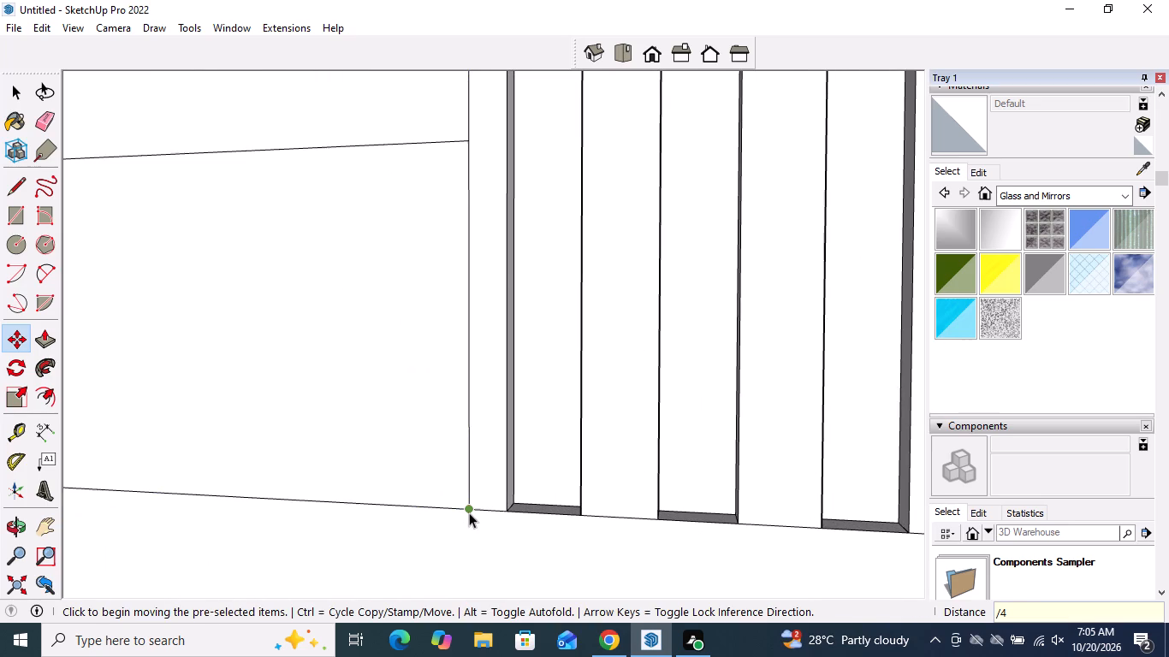
Draw a small rectangle about 11 1/2" by 9 1/8" on the plain wall beside the narrow recessed panel.
scroll(469, 512, down, 20)
scroll(469, 512, down, 2)
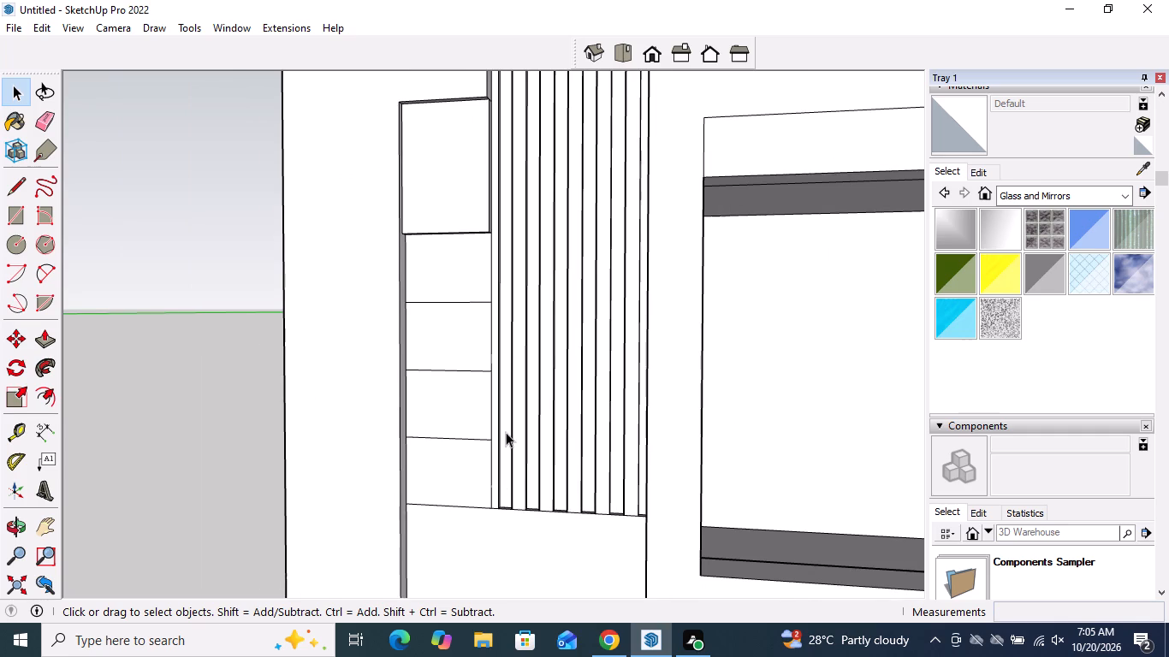
scroll(506, 432, down, 9)
middle_drag(547, 427, 596, 424)
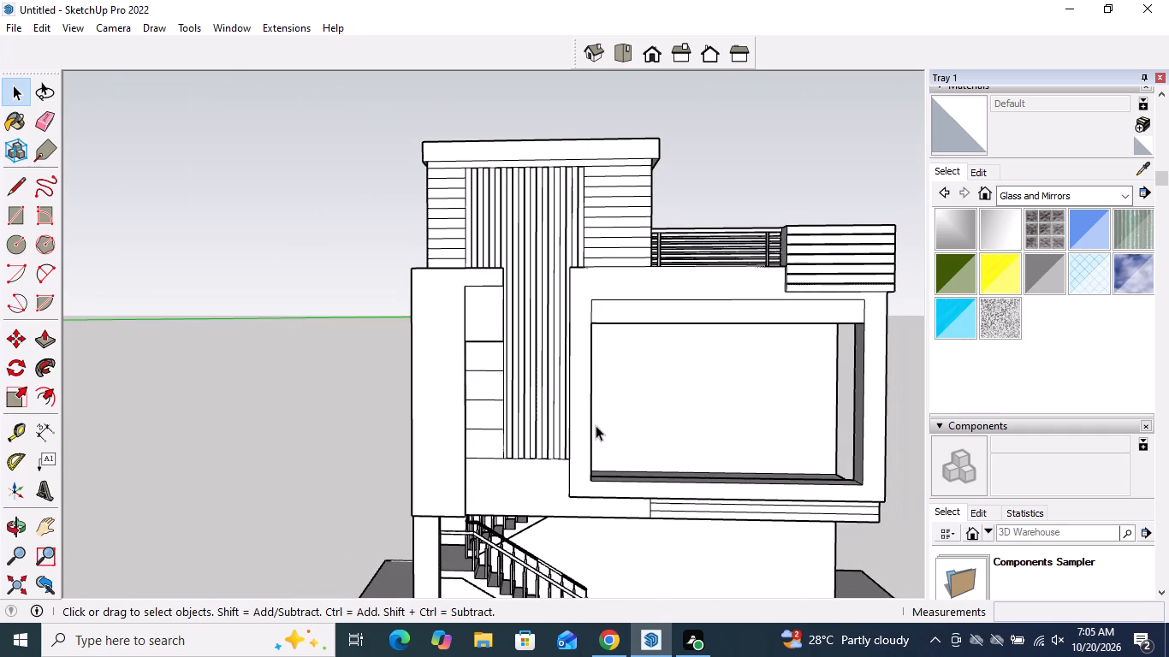
scroll(453, 339, up, 4)
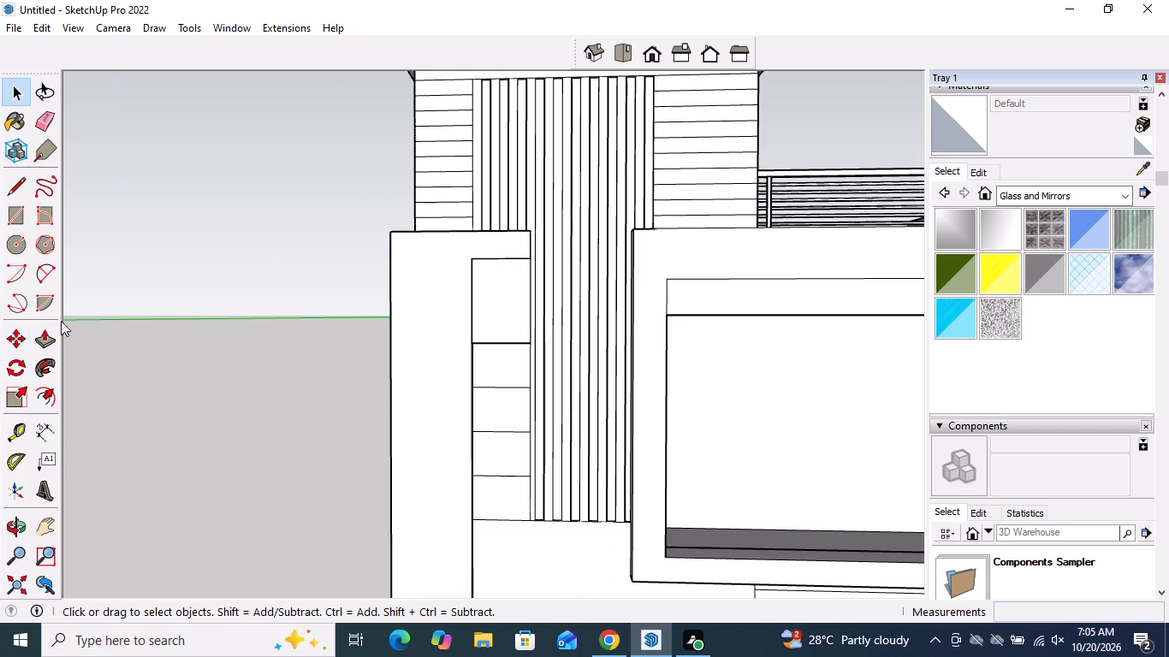
click(20, 224)
scroll(441, 345, up, 3)
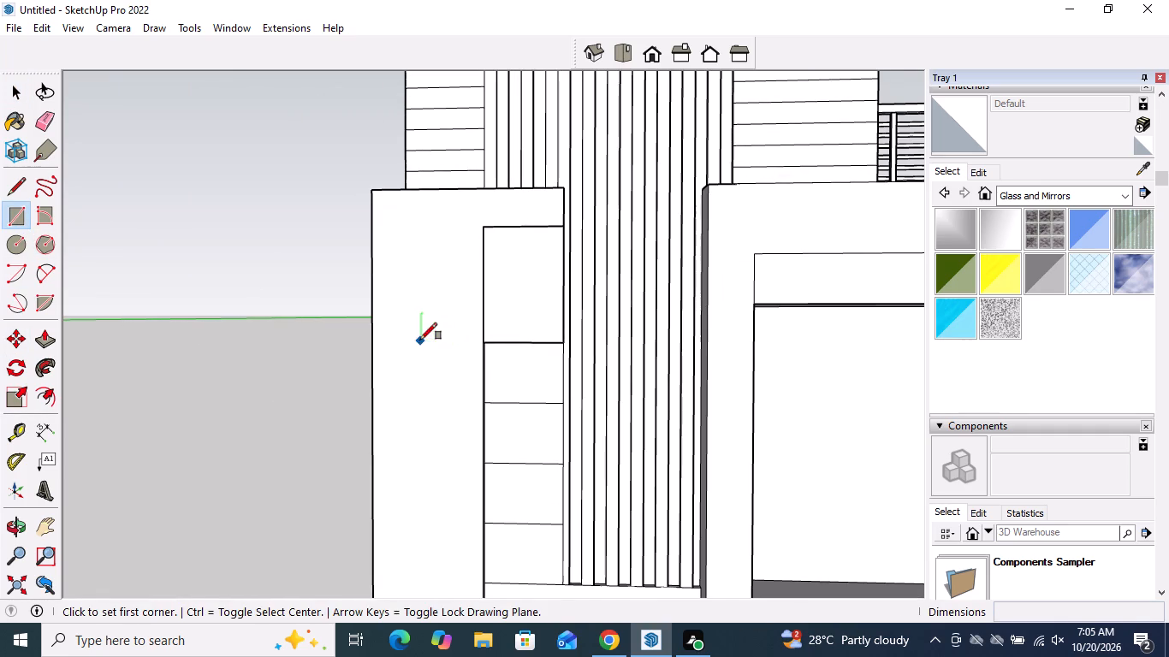
click(420, 338)
click(445, 370)
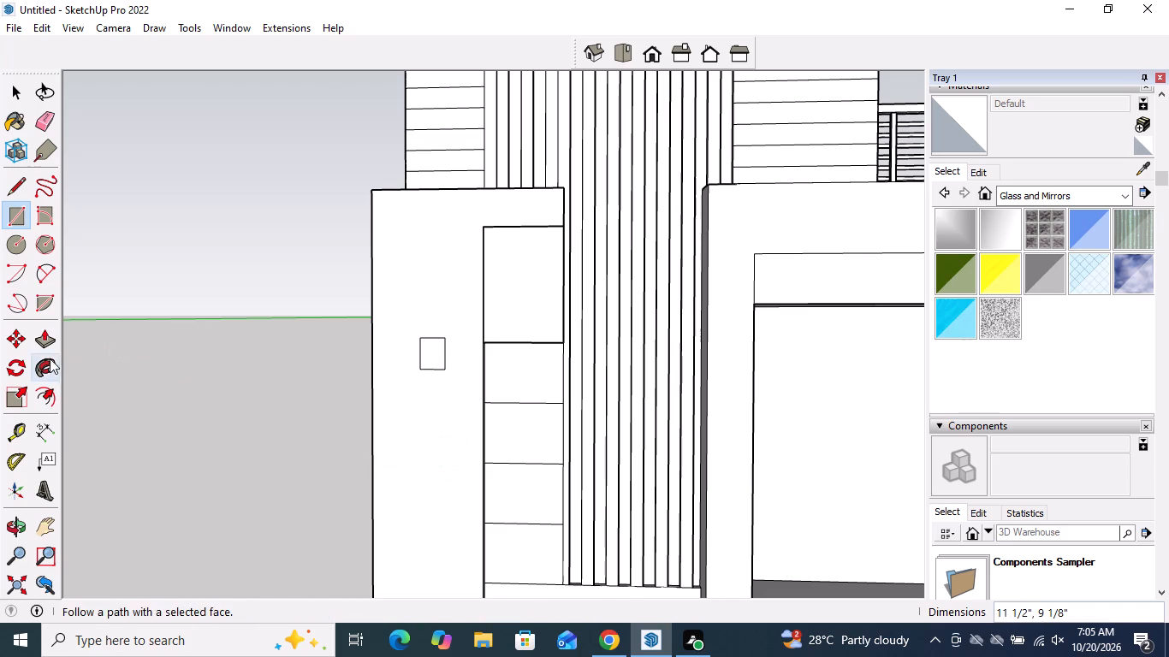
Pull the small rectangle on the plain wall outward about 6 1/8" to form a projecting block.
click(45, 346)
scroll(425, 334, up, 4)
click(430, 354)
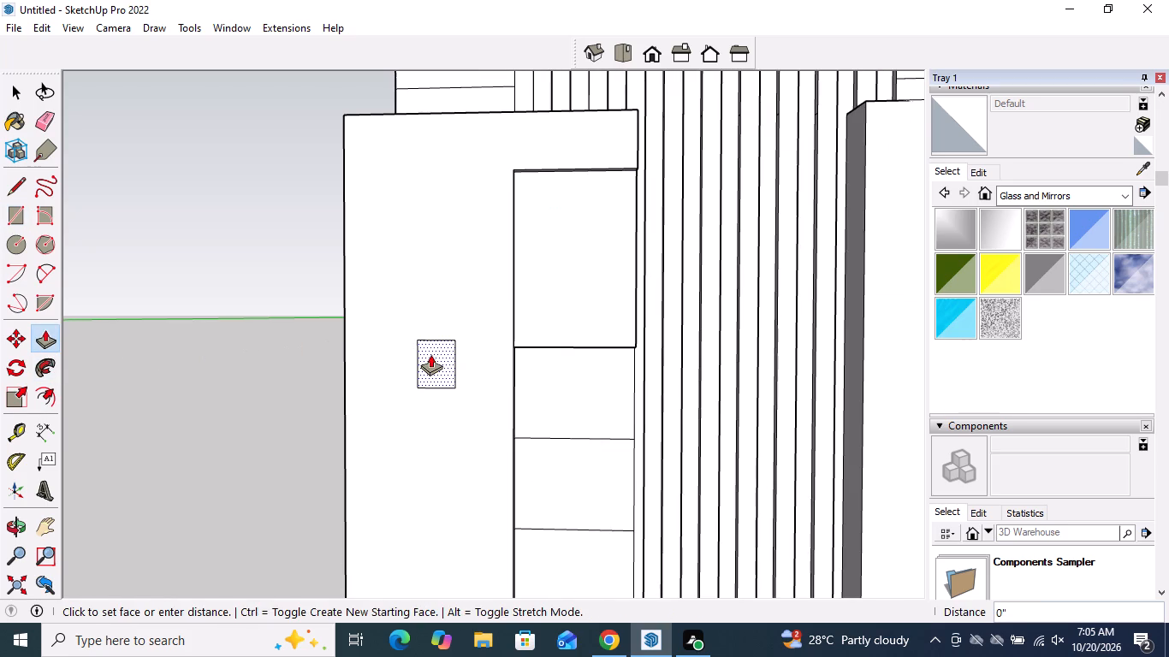
click(426, 354)
scroll(513, 313, down, 19)
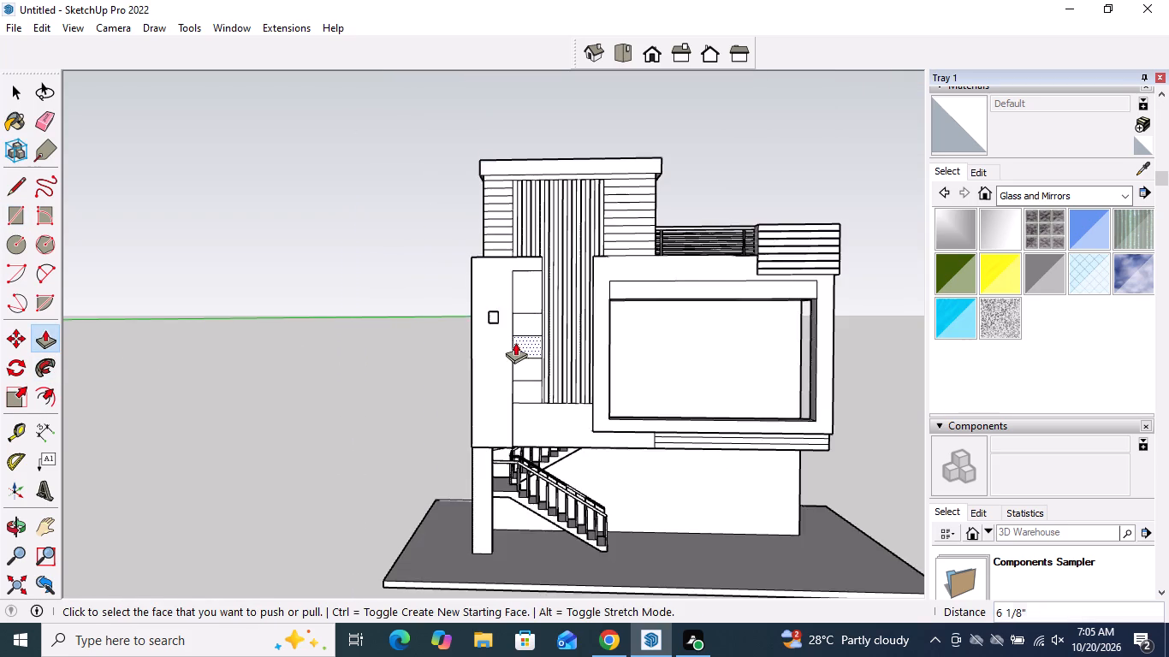
scroll(515, 342, down, 2)
key(space)
Draw a line about 8 3/16" long across the overhanging slab's underside near the corner away from the staircase.
middle_drag(600, 439, 837, 480)
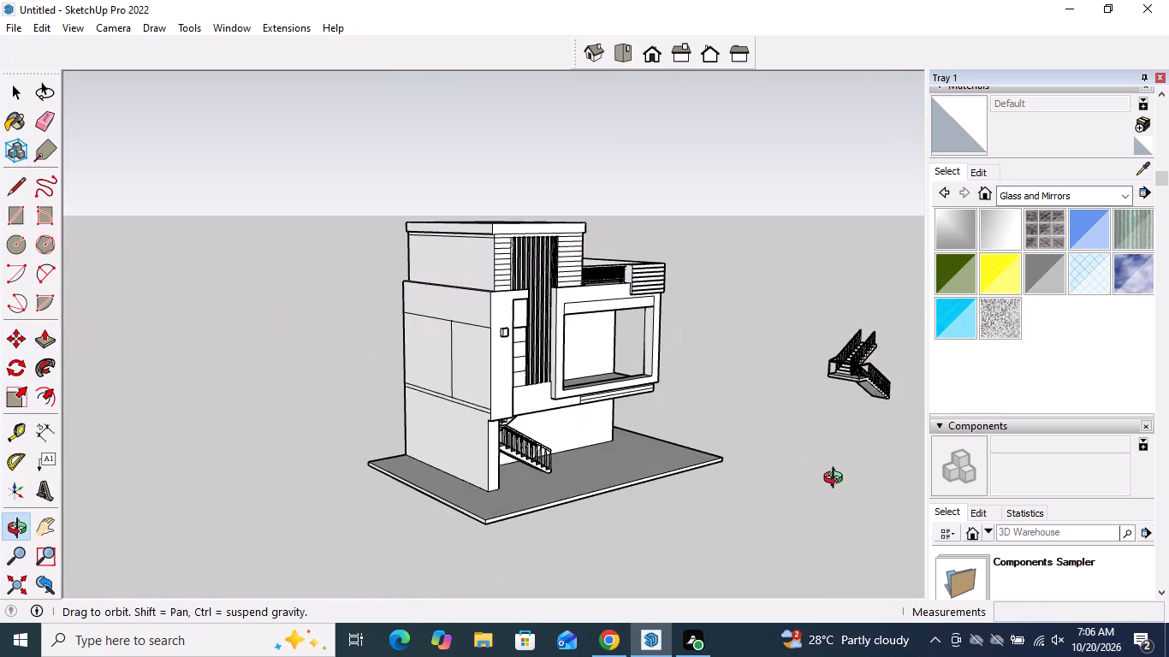
middle_drag(837, 480, 763, 461)
scroll(590, 463, up, 5)
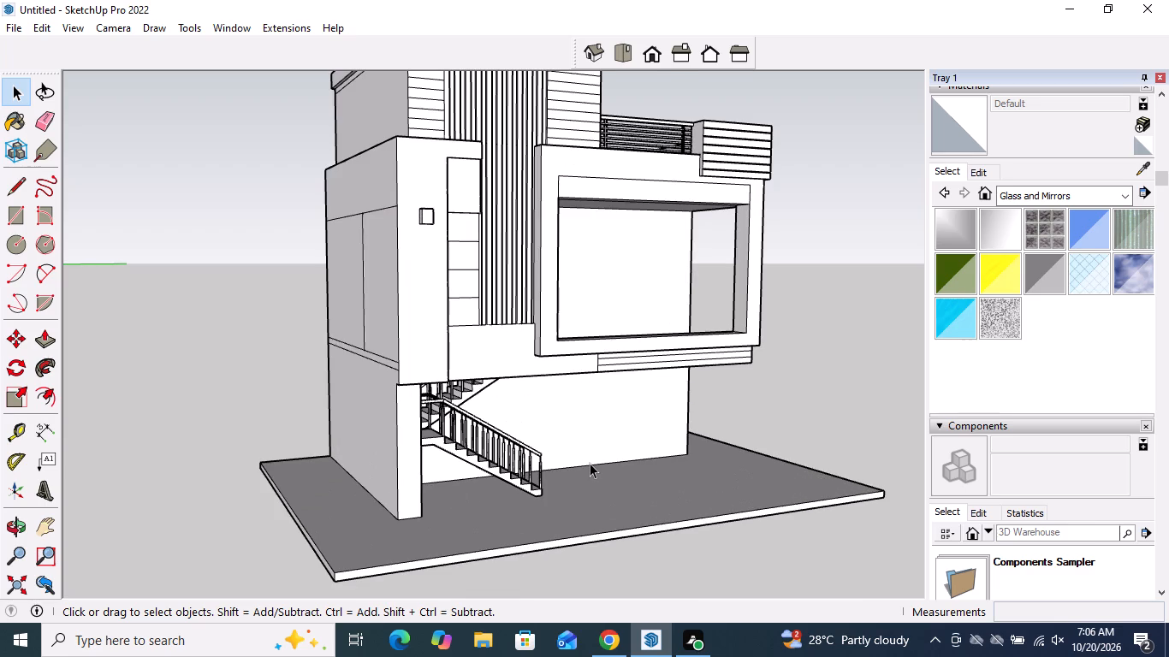
middle_drag(588, 447, 529, 414)
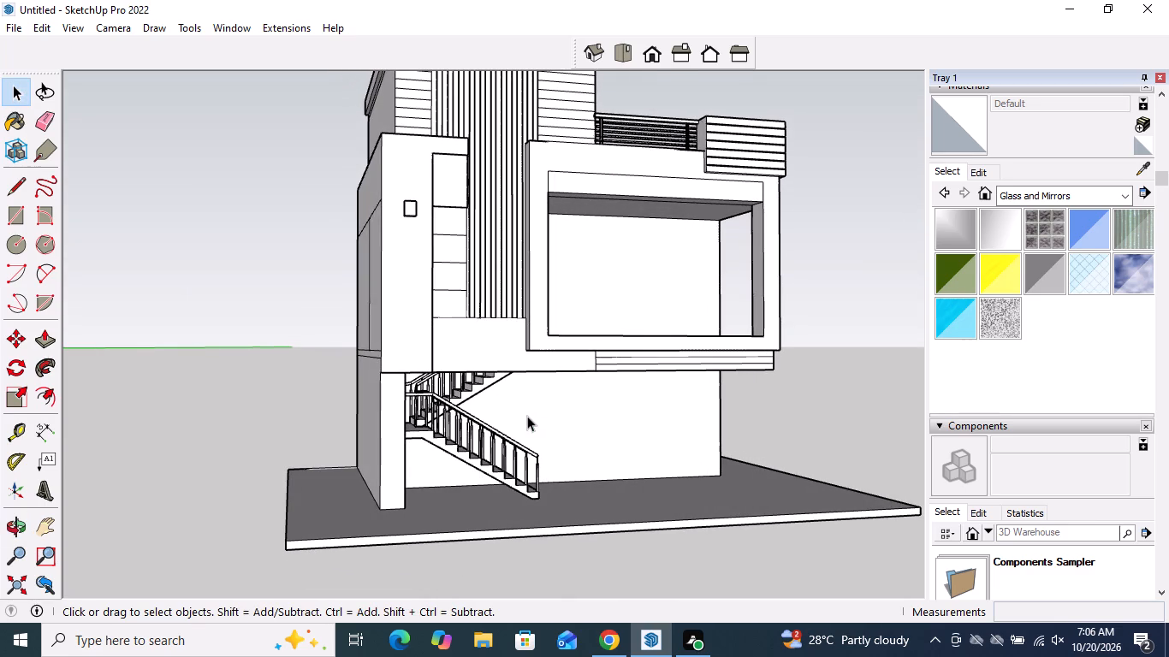
middle_drag(834, 431, 693, 252)
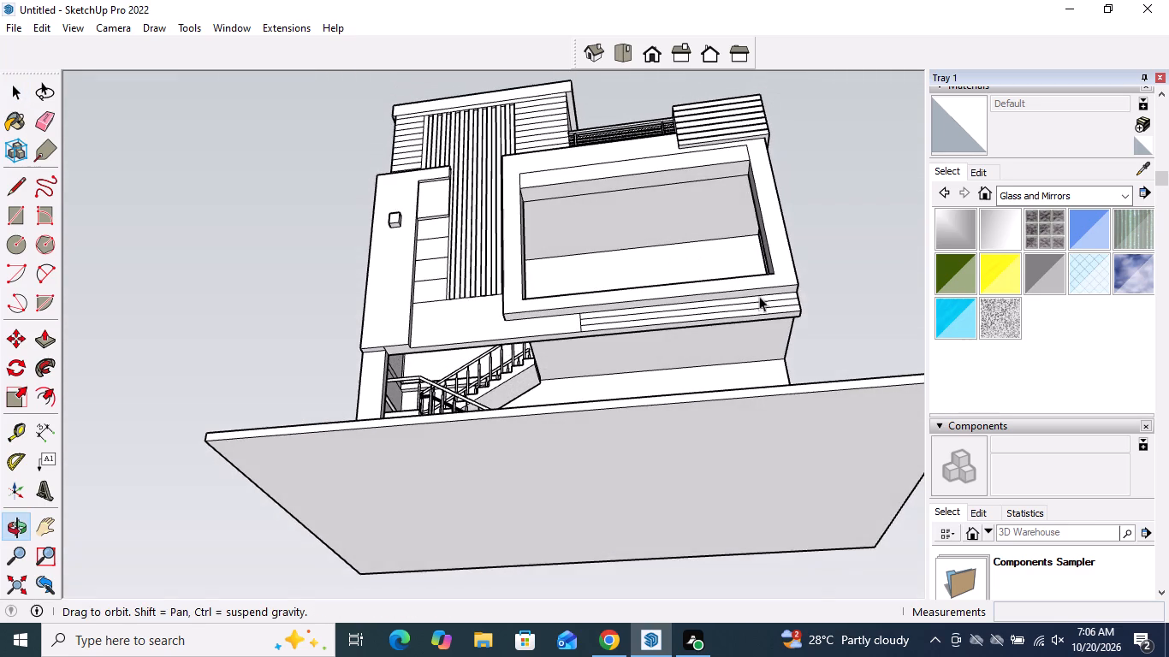
scroll(814, 329, up, 10)
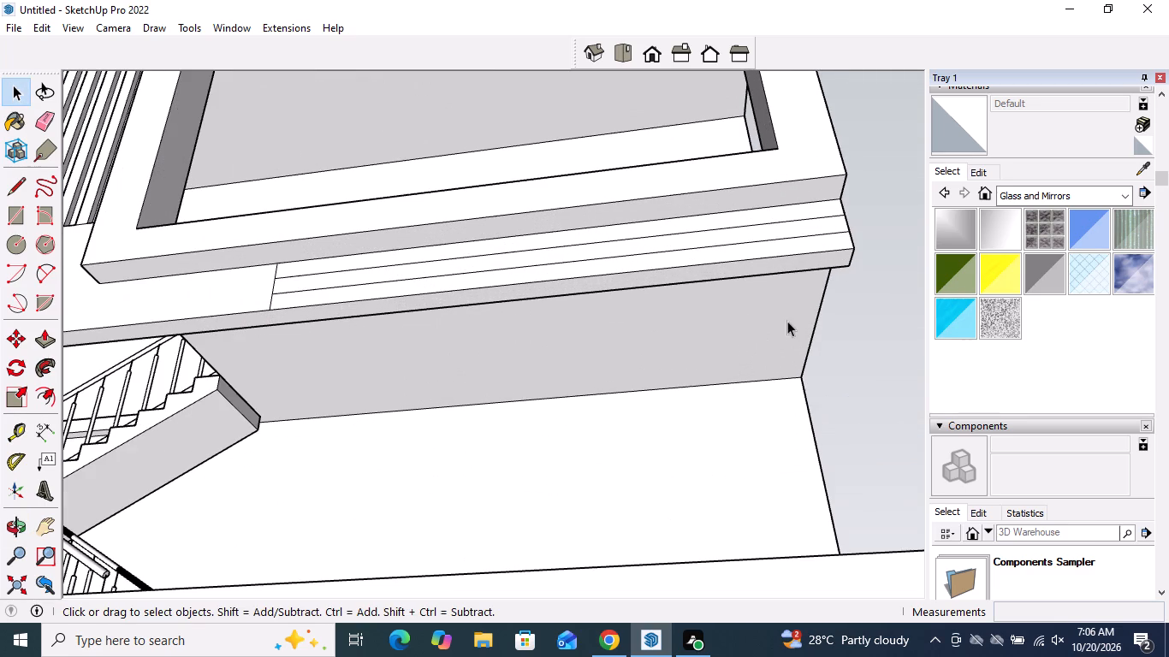
click(15, 189)
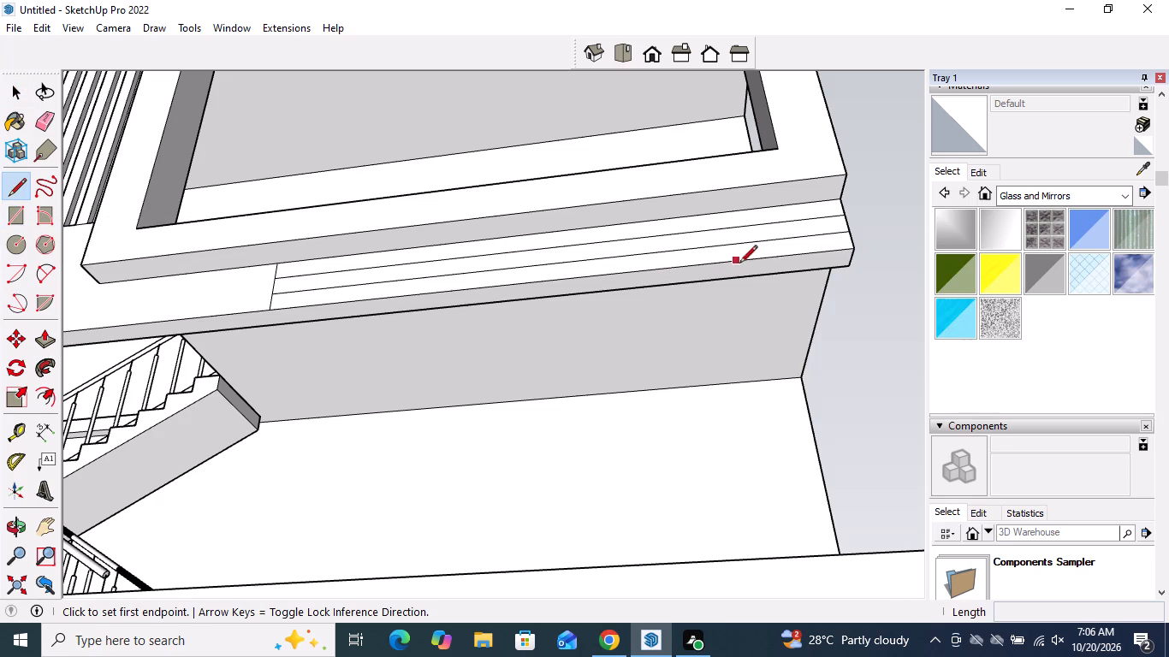
click(812, 255)
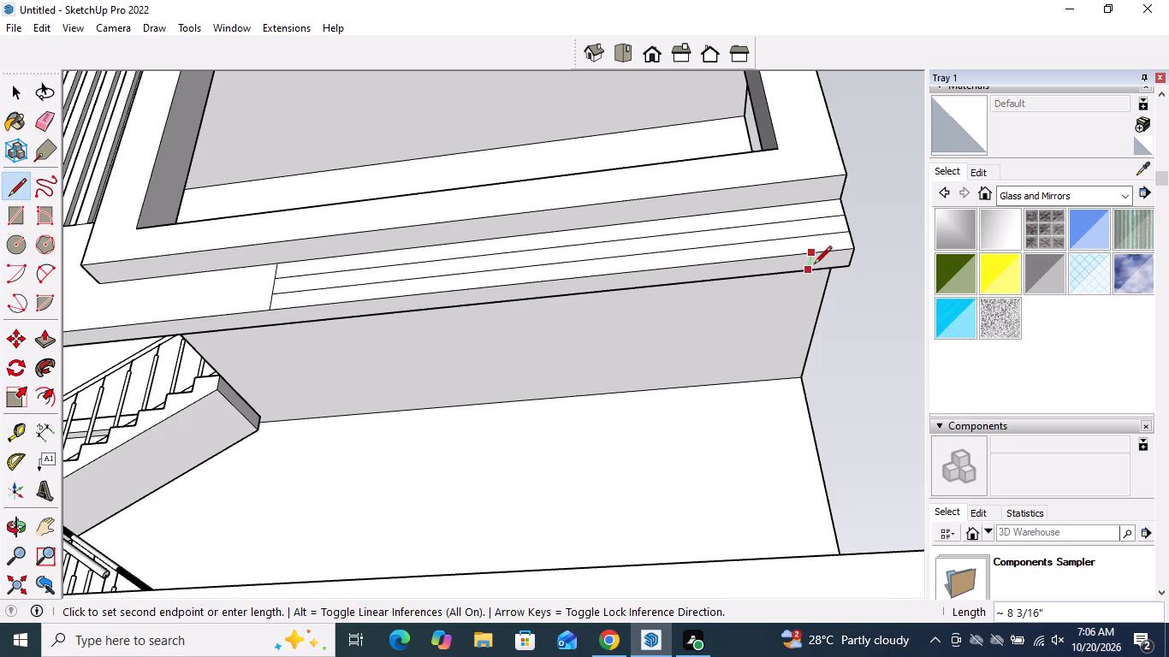
click(812, 269)
key(space)
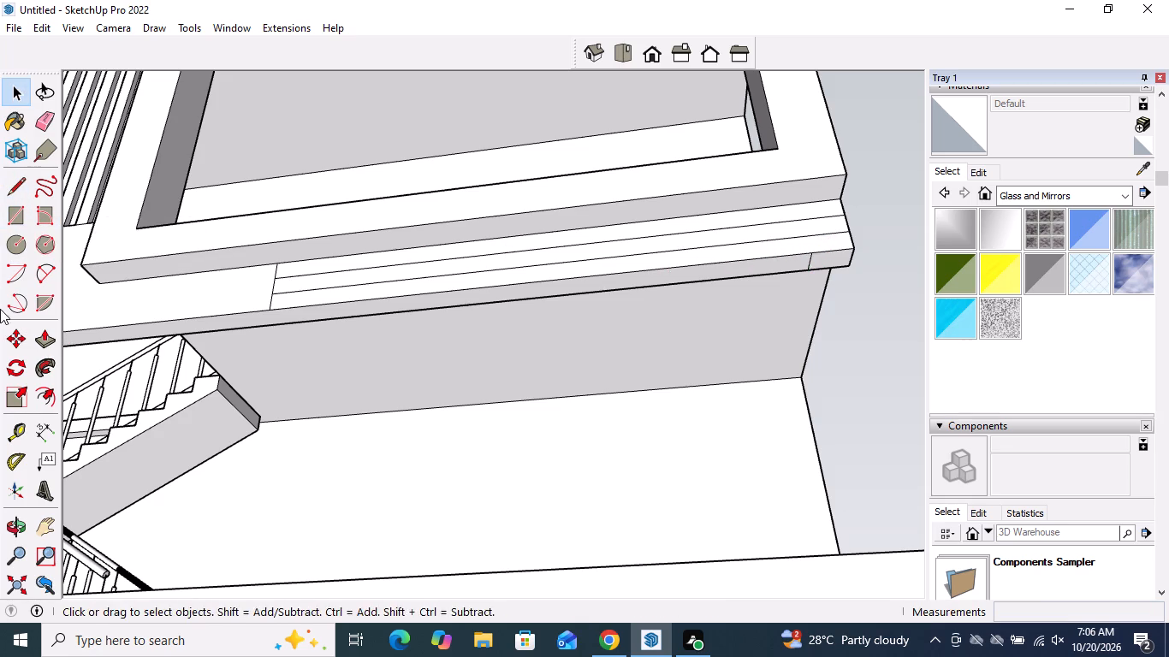
Pull the small corner face of the slab's underside about 11' 5" down to the base slab as a column.
click(54, 334)
click(818, 255)
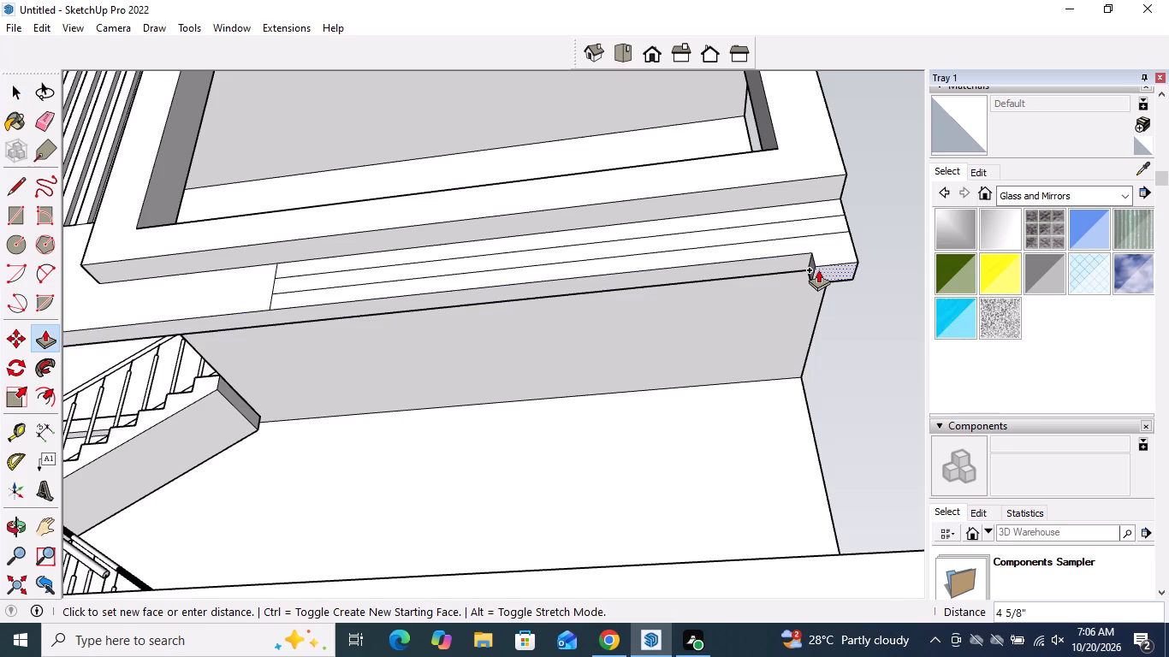
scroll(818, 269, down, 10)
middle_drag(818, 269, 575, 539)
scroll(608, 445, down, 5)
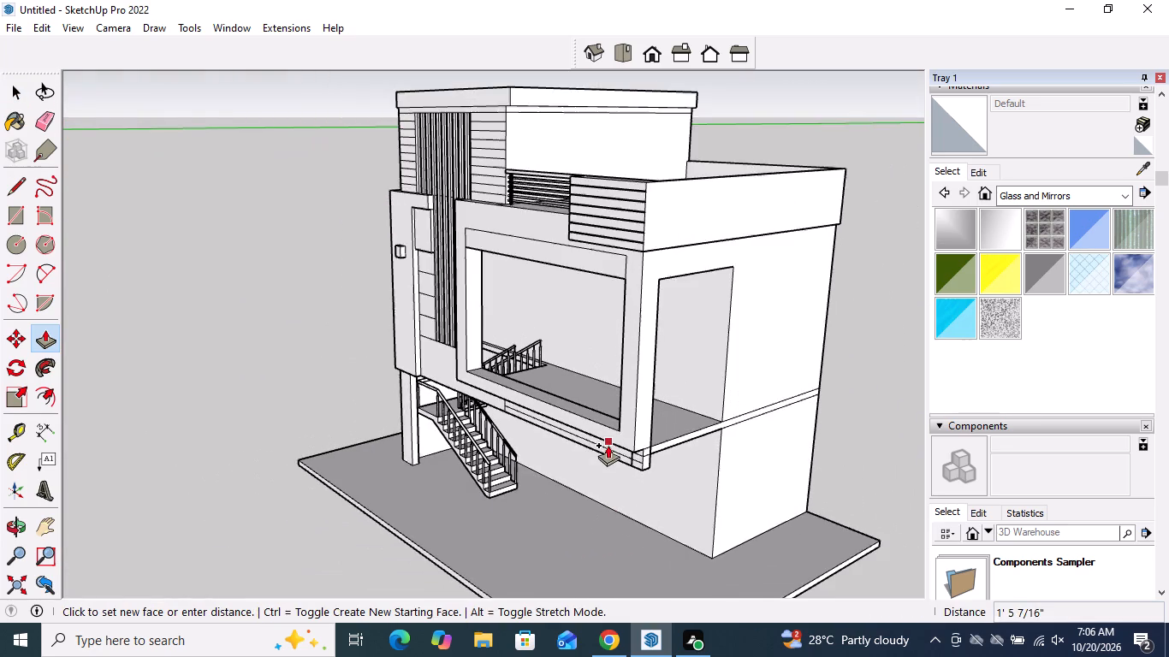
scroll(648, 465, down, 5)
scroll(641, 548, up, 2)
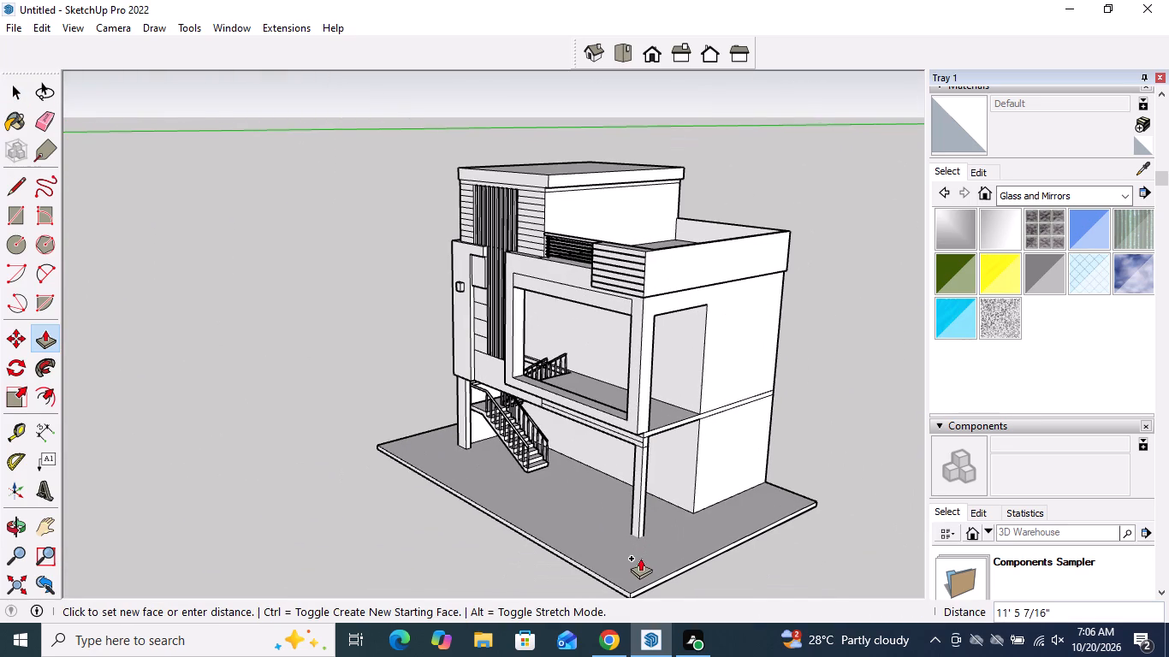
click(644, 545)
Pull the new corner column's rear face about 7 11/16" deeper under the house.
middle_drag(668, 496, 518, 470)
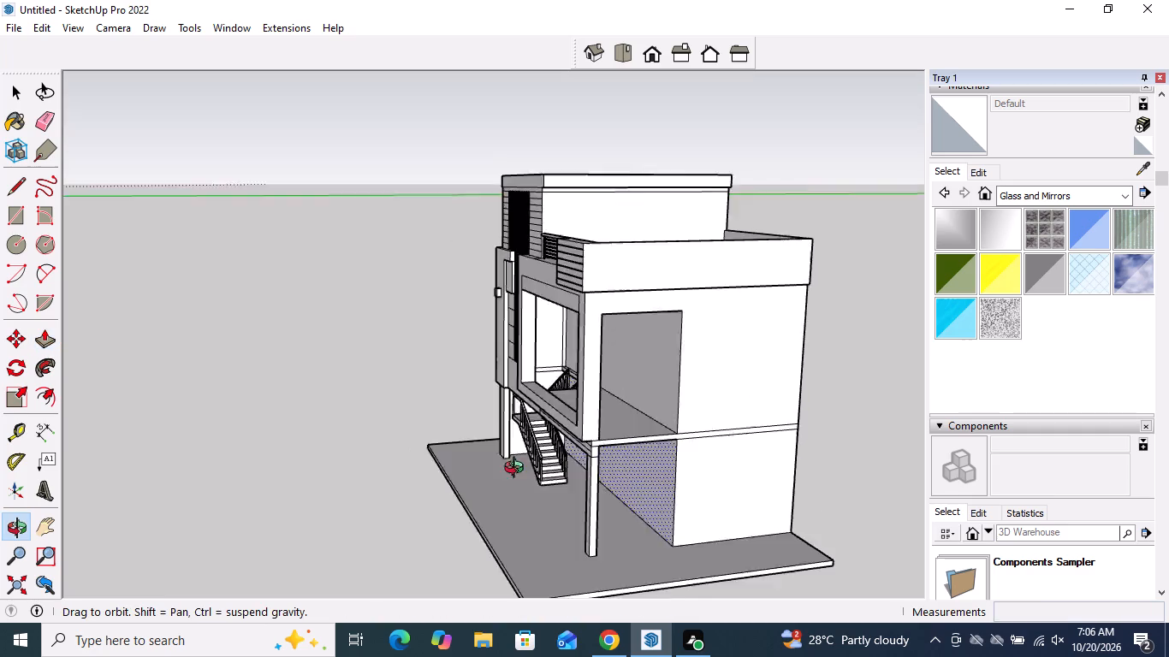
middle_drag(518, 470, 276, 434)
scroll(276, 434, up, 1)
scroll(537, 504, up, 7)
click(448, 475)
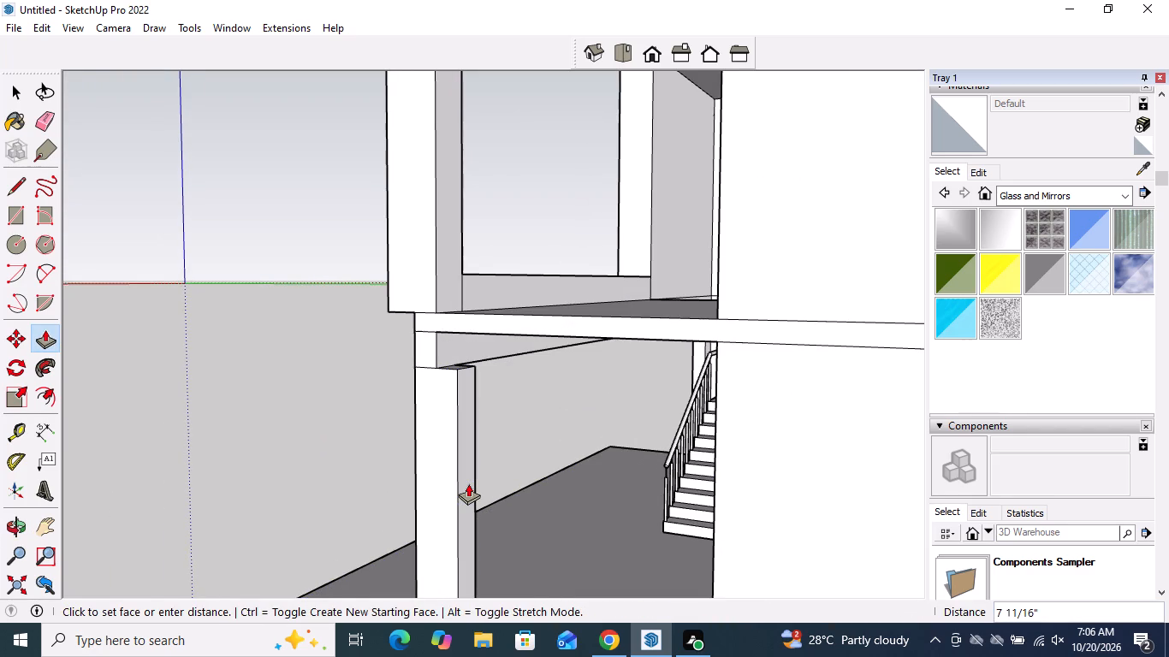
click(468, 483)
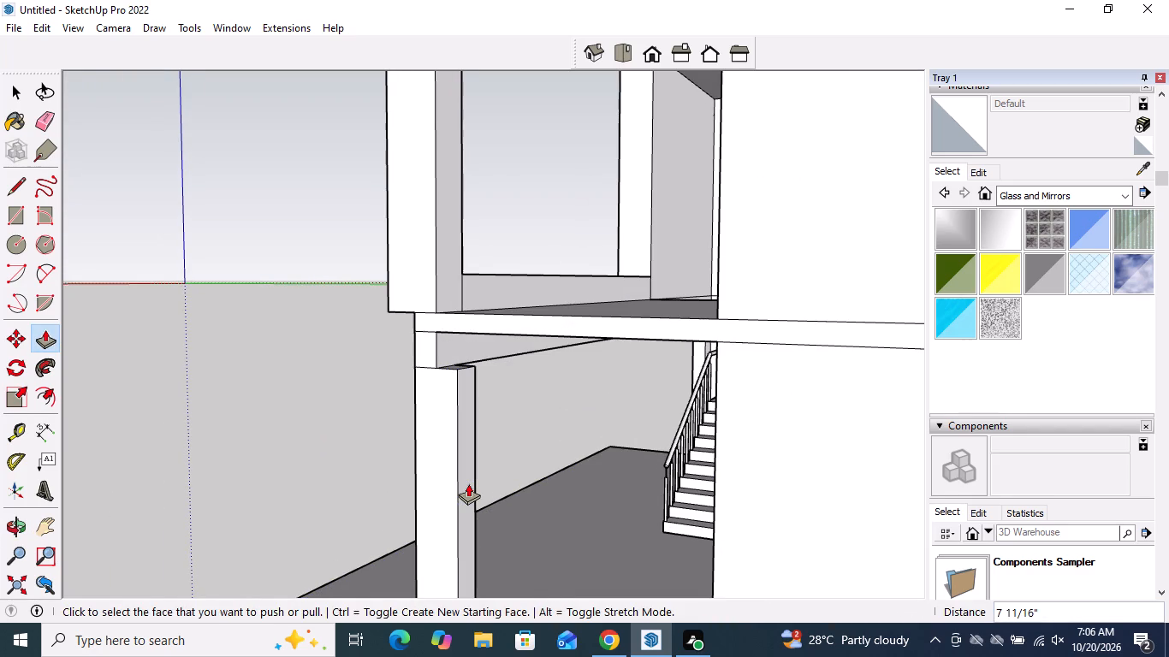
middle_drag(484, 432, 519, 388)
key(space)
Delete the spare staircase standing apart from the house.
scroll(512, 391, down, 3)
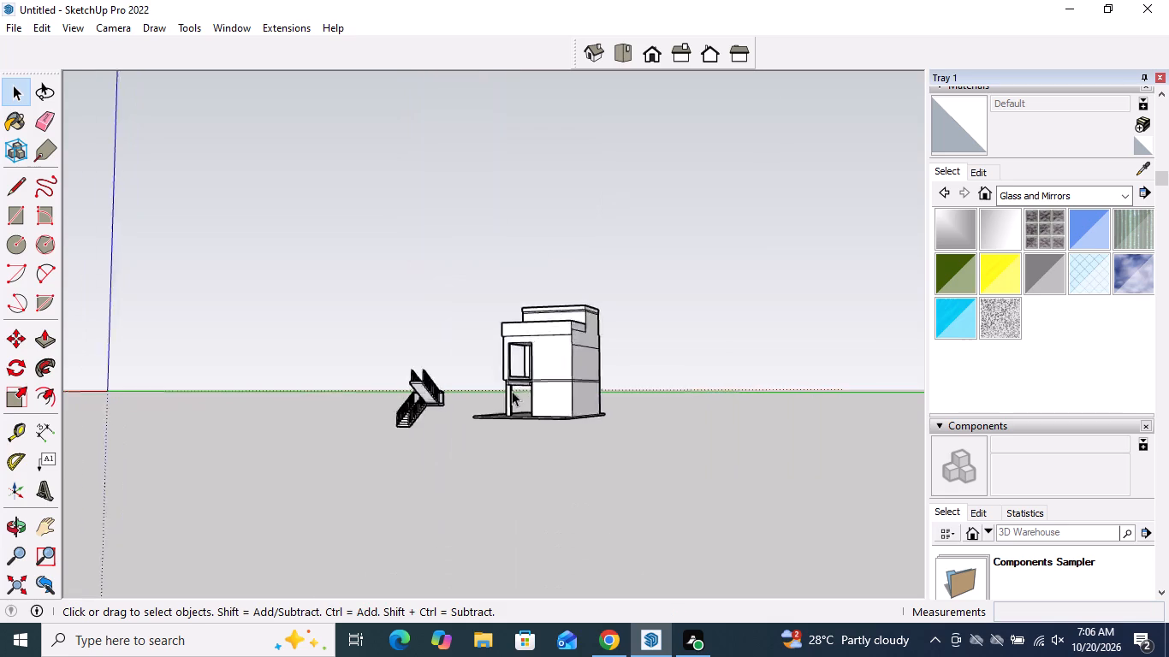
scroll(512, 391, down, 2)
middle_drag(519, 405, 1063, 421)
scroll(445, 399, up, 5)
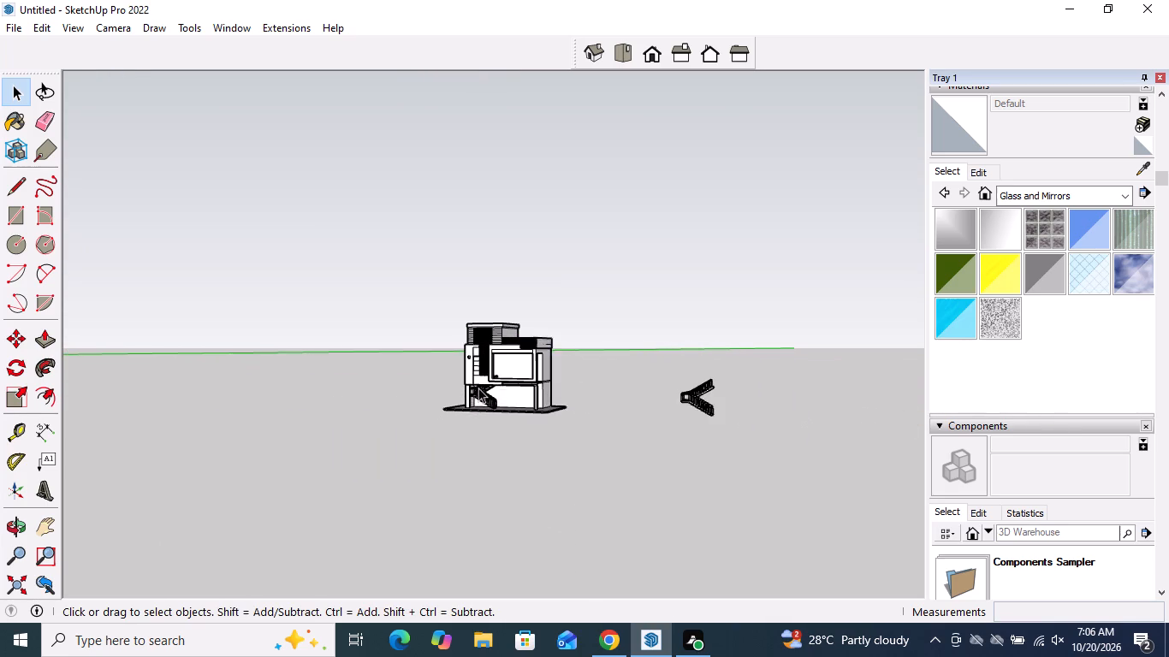
drag(772, 435, 746, 399)
click(696, 348)
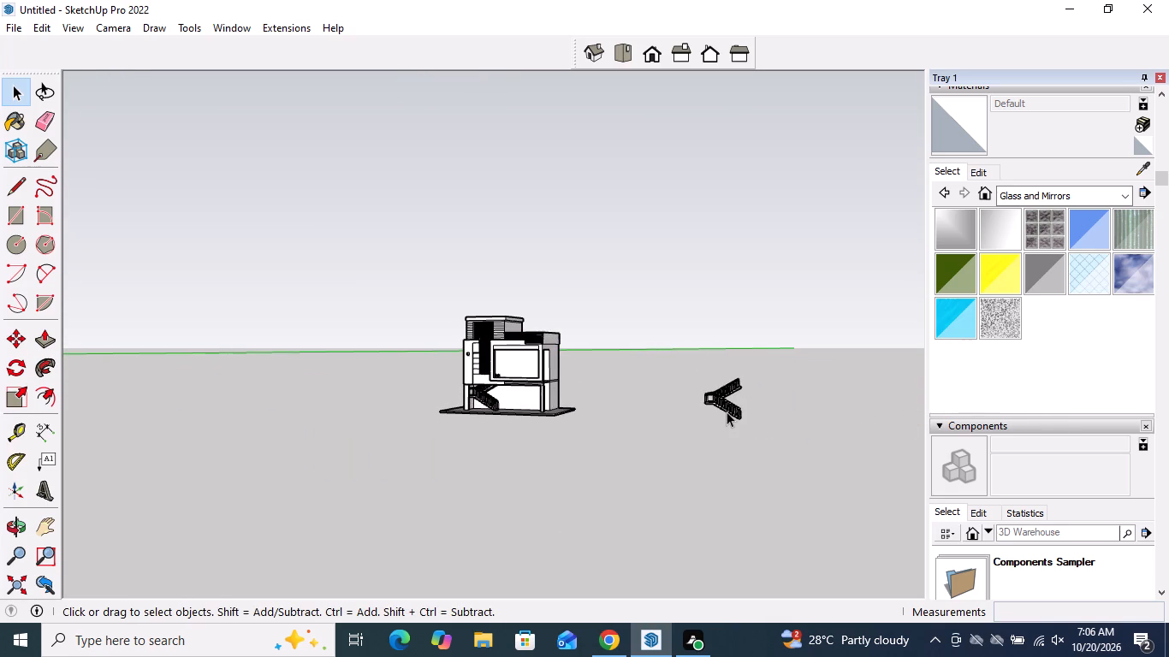
click(727, 411)
key(Delete)
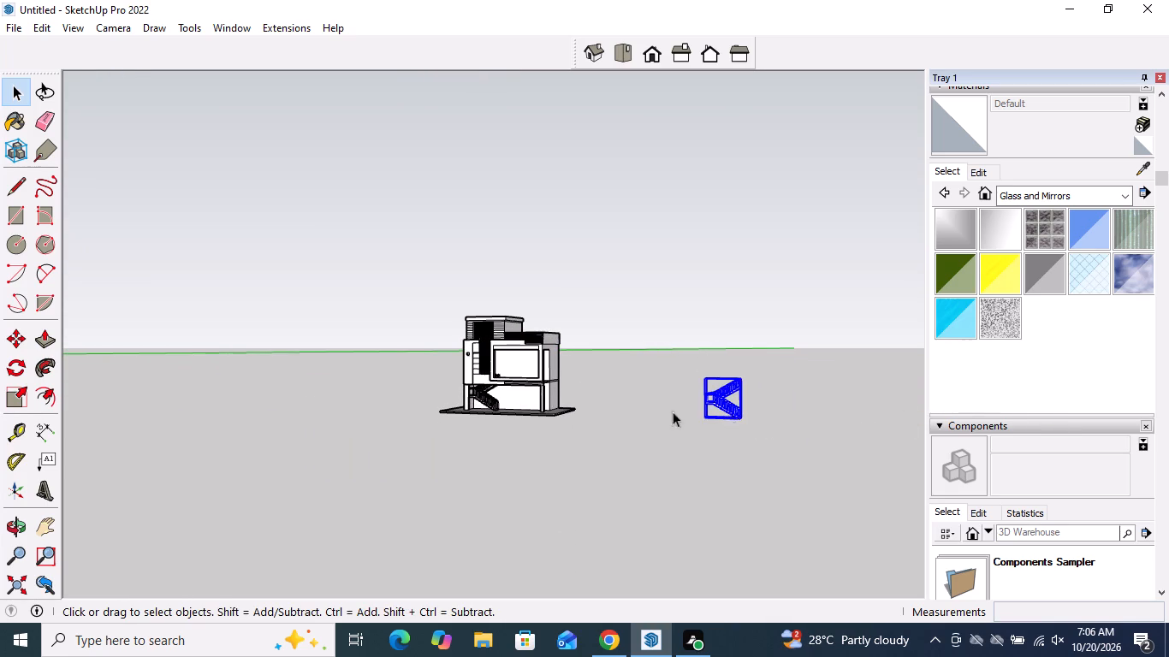
Widen the new corner column by pulling its inner side face slightly toward the staircase.
scroll(520, 387, up, 14)
middle_drag(591, 414, 699, 425)
scroll(620, 424, up, 3)
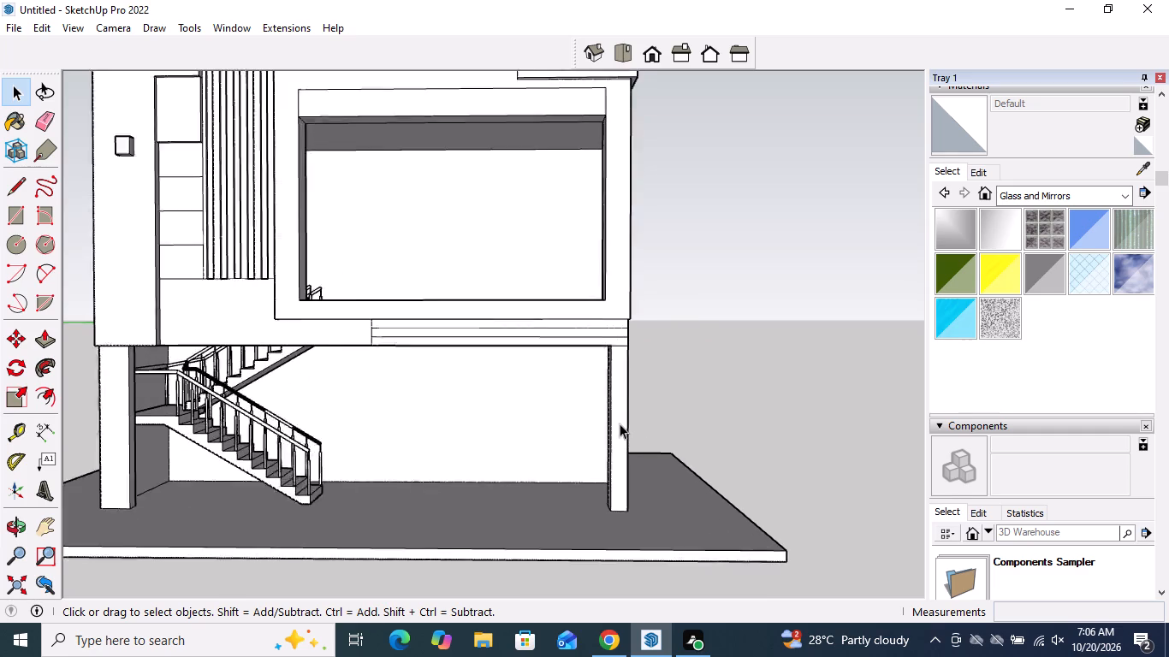
scroll(620, 423, up, 1)
click(52, 334)
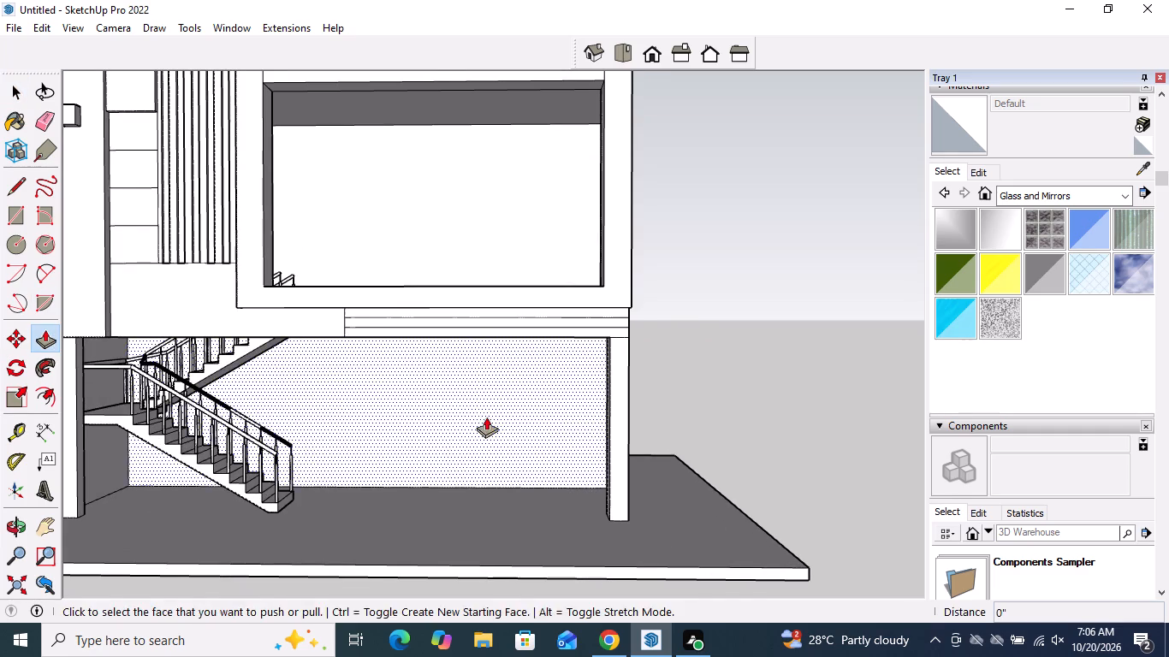
middle_drag(486, 417, 684, 444)
scroll(596, 411, up, 3)
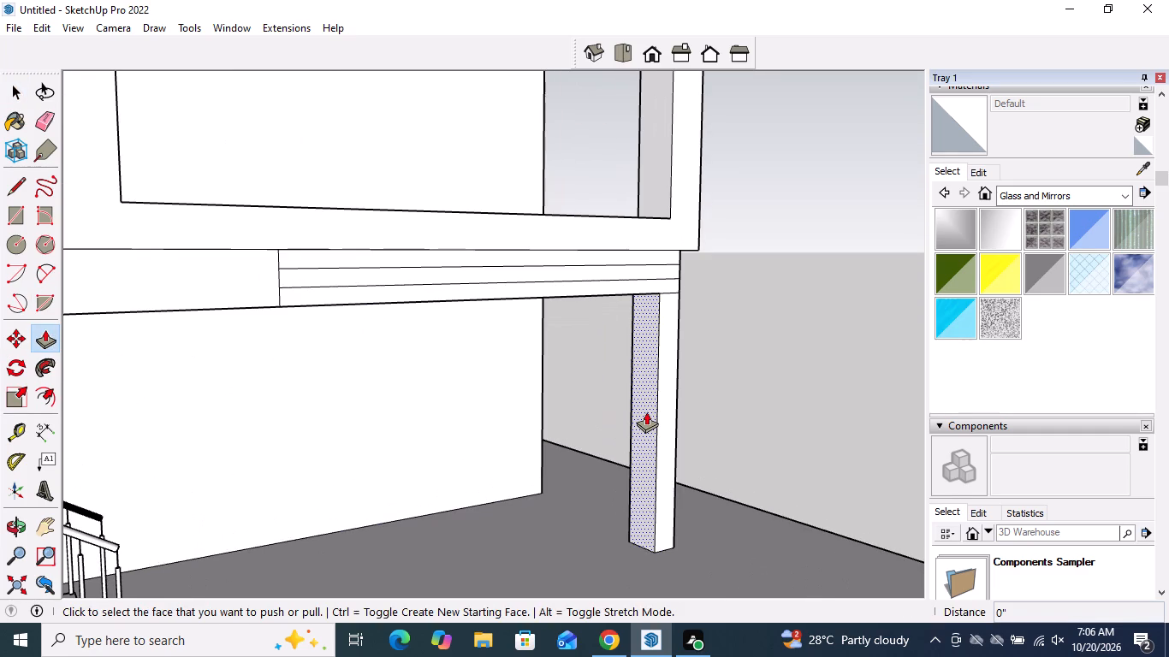
click(646, 411)
click(627, 417)
key(space)
Examine the front facade, both supporting columns and the overhanging slab's underside around the staircase.
scroll(573, 337, down, 6)
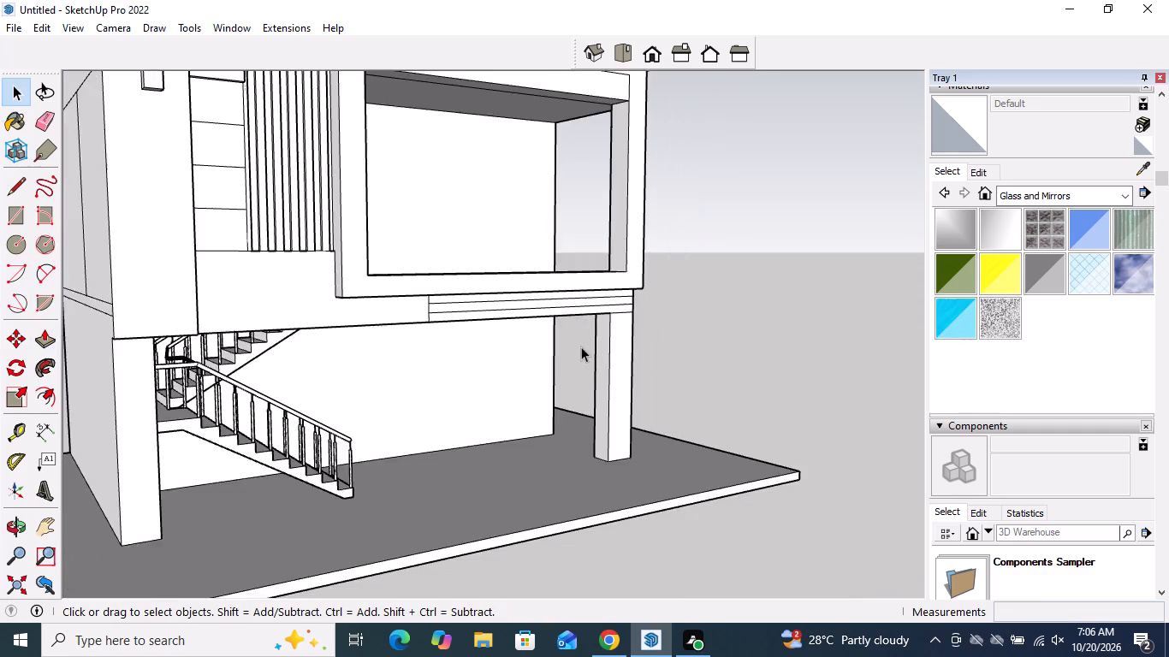
scroll(581, 346, down, 3)
middle_drag(642, 380, 450, 388)
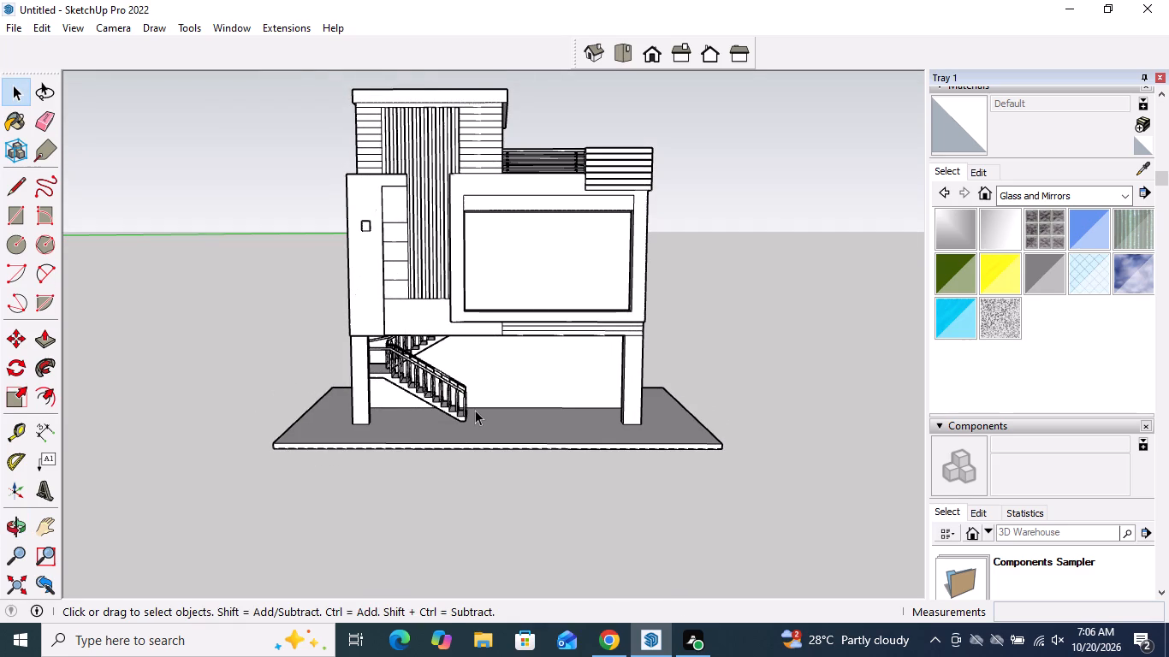
middle_drag(468, 404, 460, 376)
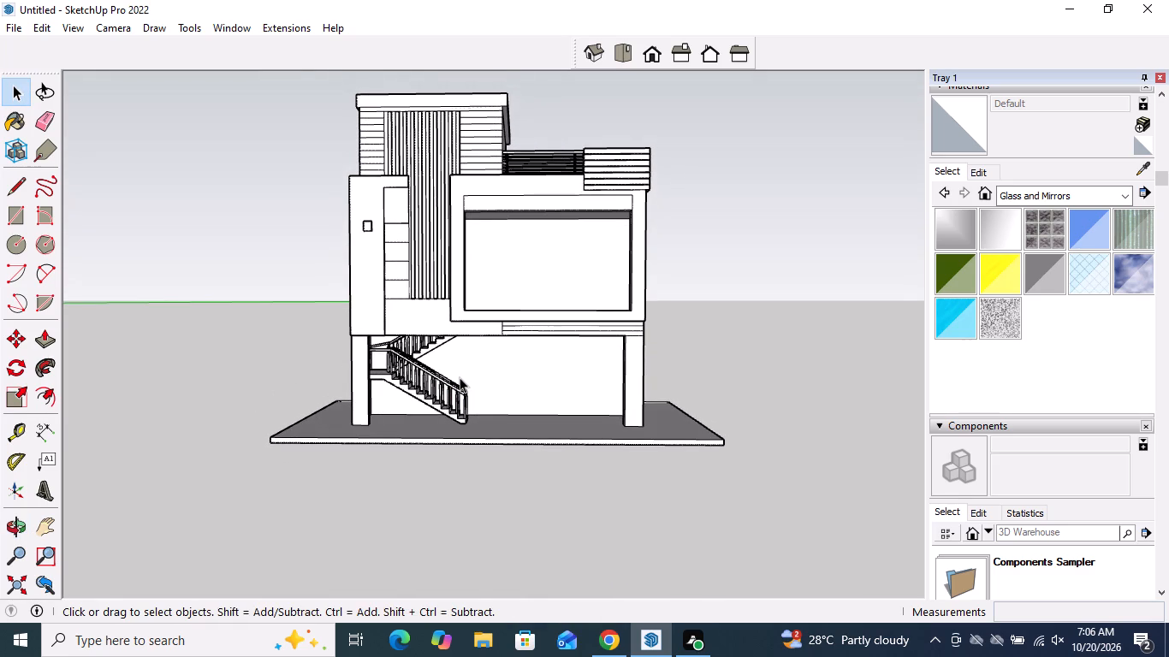
middle_drag(454, 364, 446, 216)
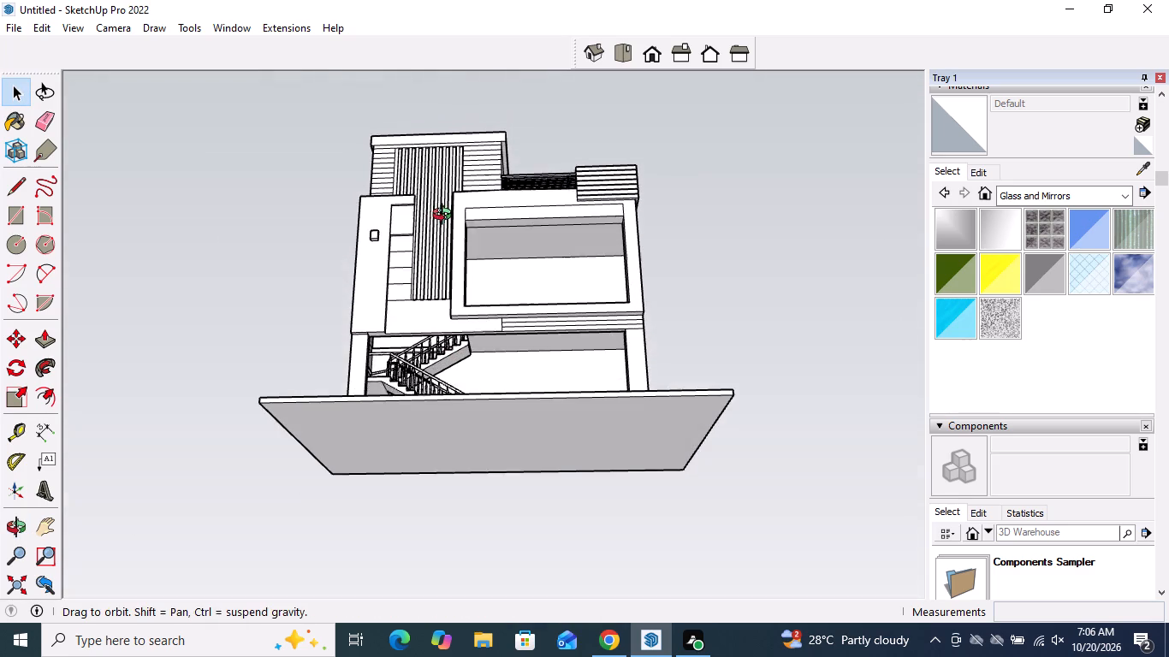
middle_drag(446, 216, 447, 212)
scroll(498, 323, up, 12)
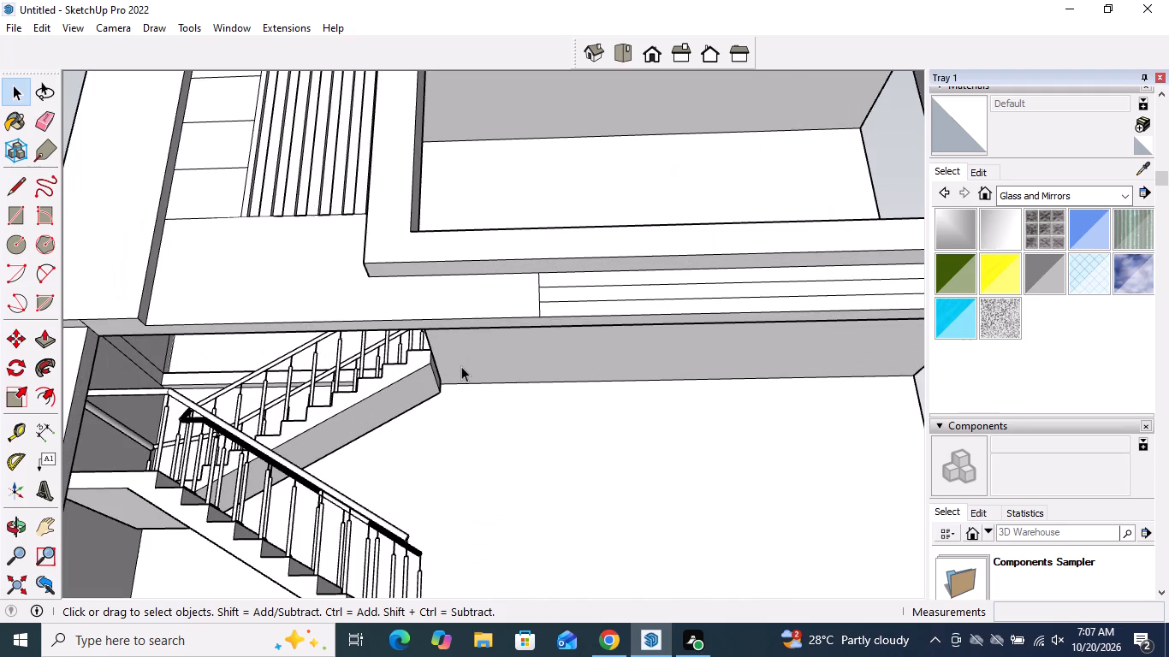
scroll(461, 366, down, 4)
middle_drag(461, 367, 446, 385)
Draw two short parallel lines across the overhanging slab's underside strip beside the top of the staircase, outlining a narrow column footprint.
click(18, 191)
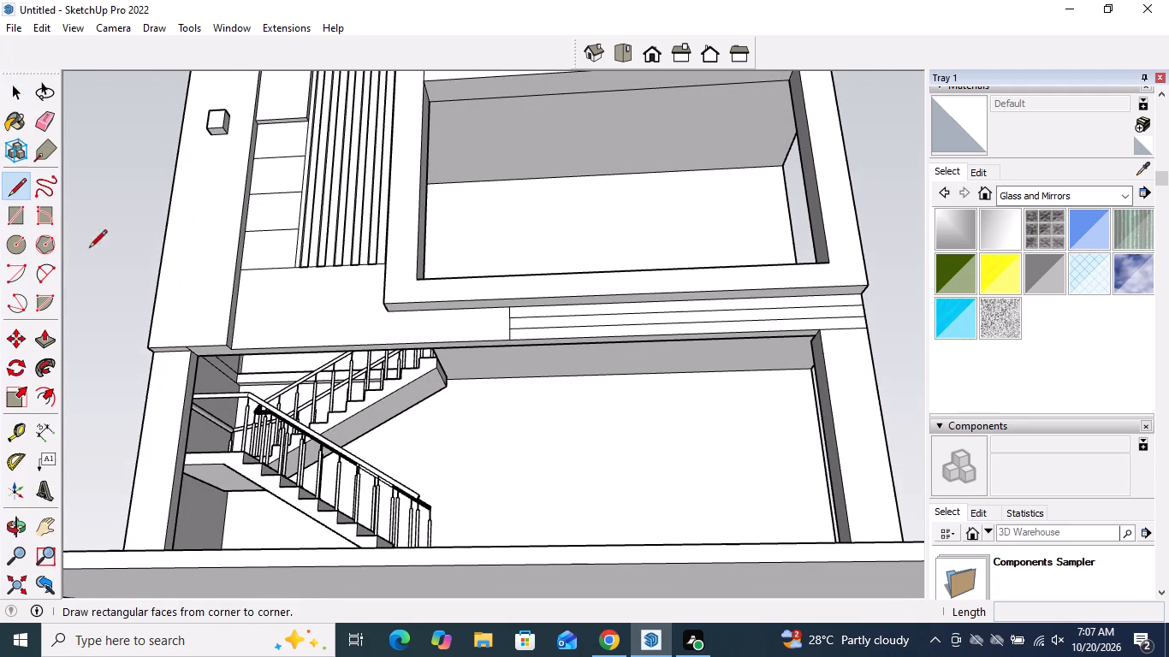
scroll(453, 368, up, 4)
click(459, 334)
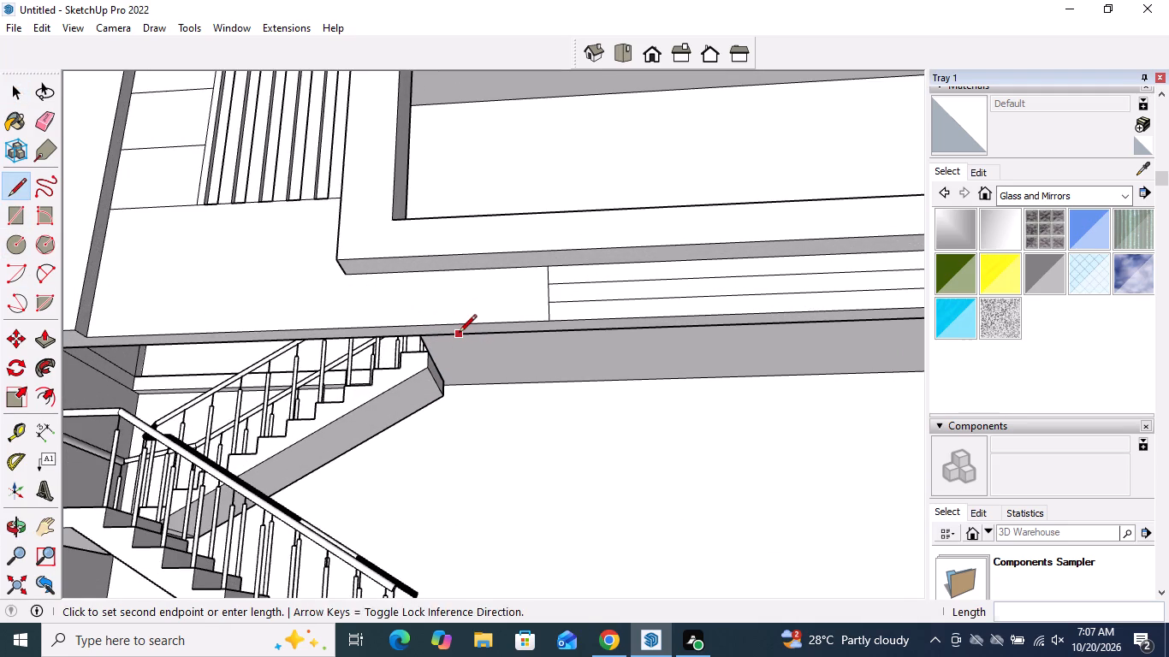
click(459, 327)
scroll(465, 333, up, 7)
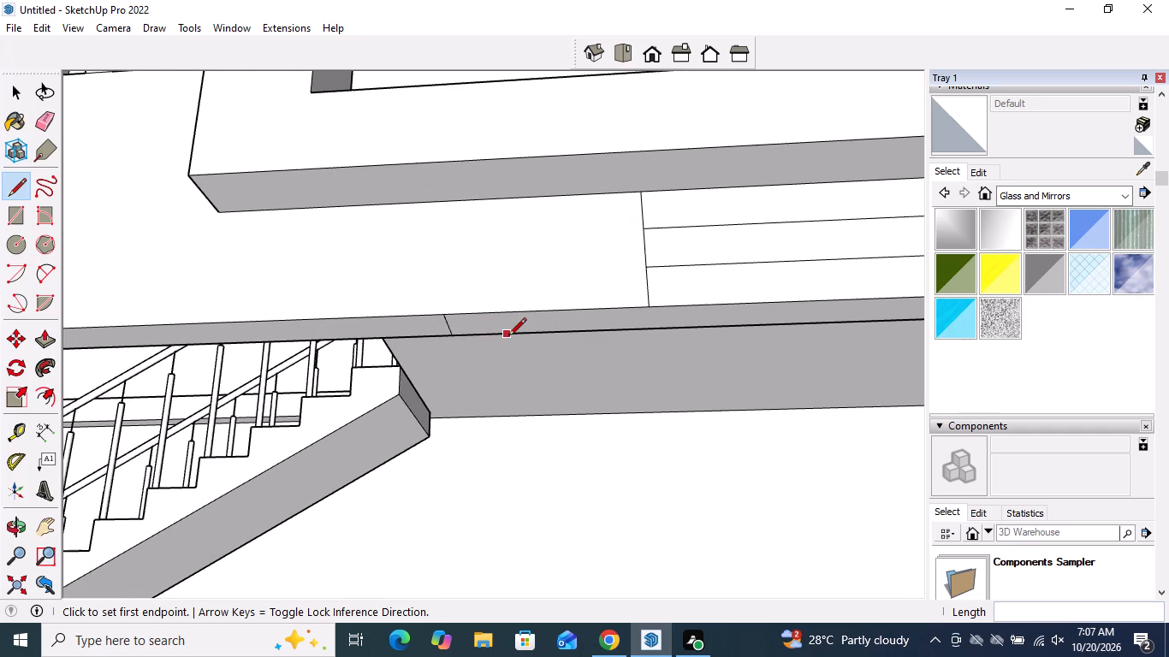
click(510, 337)
click(503, 315)
key(space)
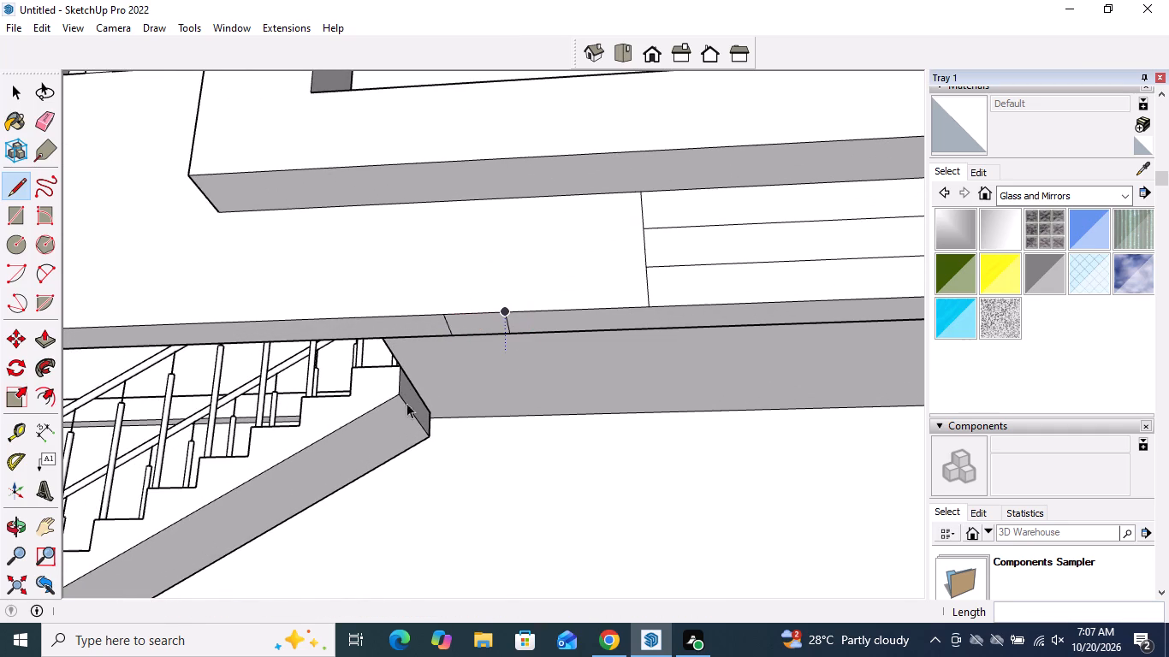
Pull the small outlined face beside the staircase down about 9' 9/16" to the ground slab to form a middle support column.
click(56, 333)
click(483, 317)
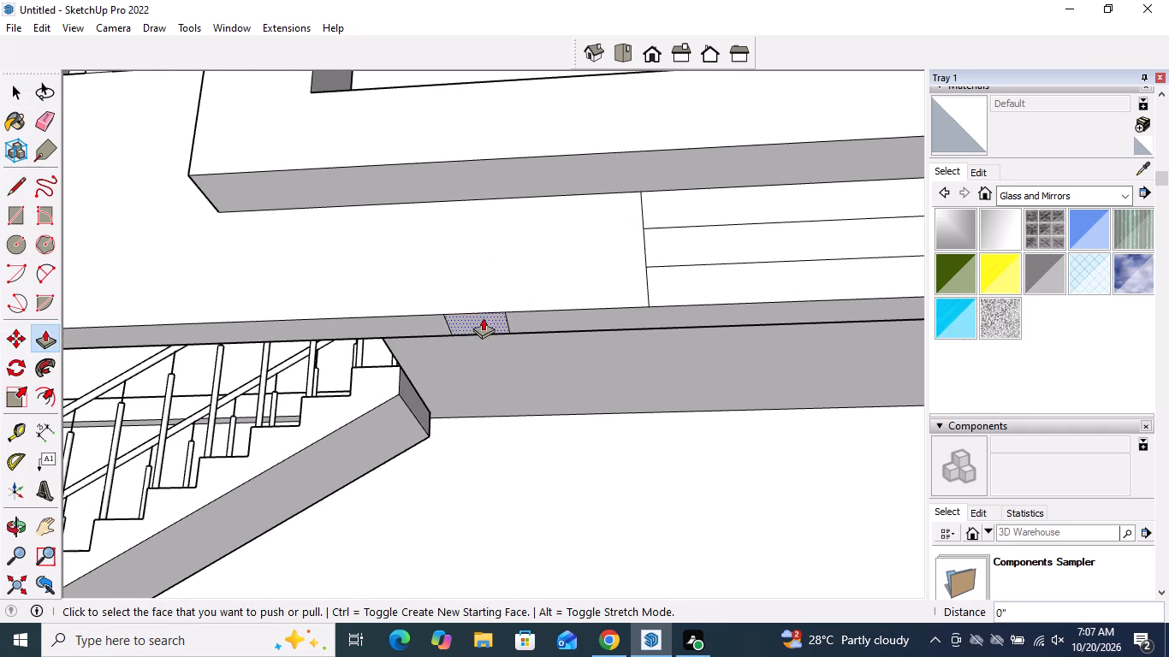
scroll(495, 369, down, 4)
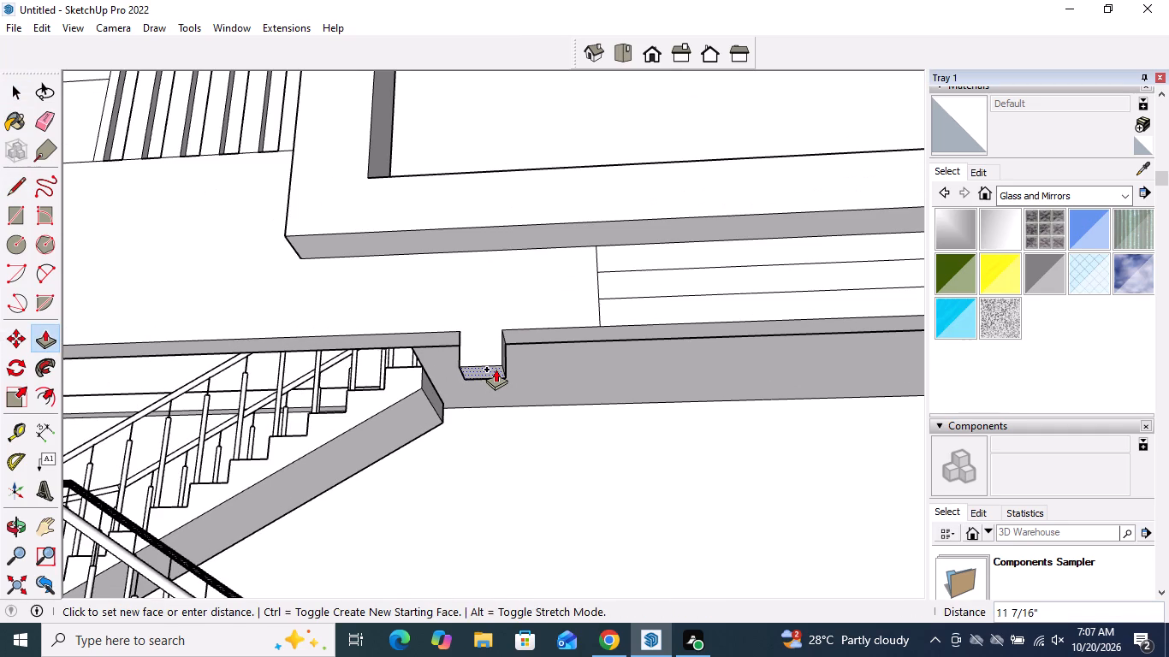
middle_drag(495, 368, 507, 493)
scroll(476, 372, down, 14)
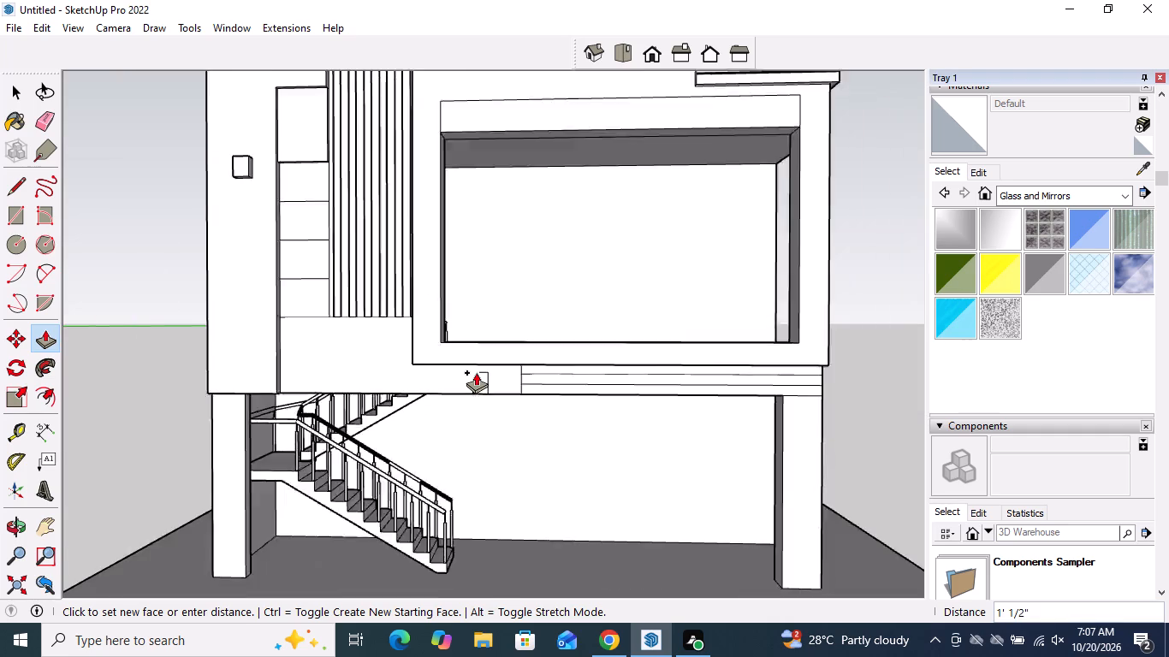
scroll(476, 372, down, 1)
middle_drag(477, 479, 482, 583)
scroll(485, 510, up, 4)
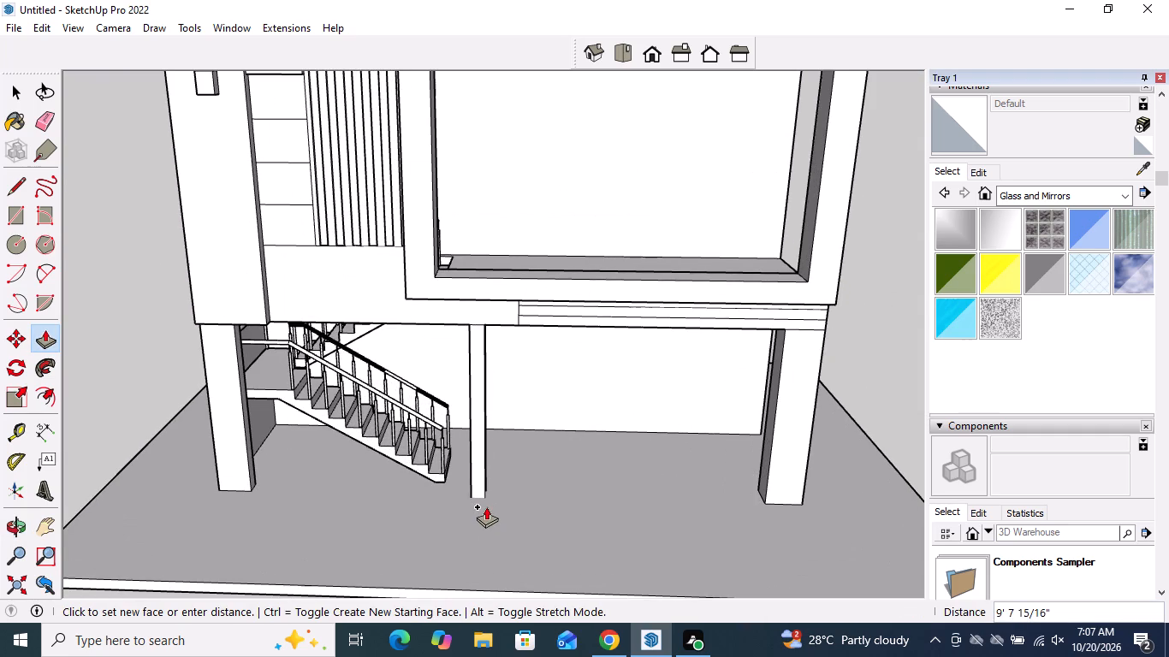
click(497, 502)
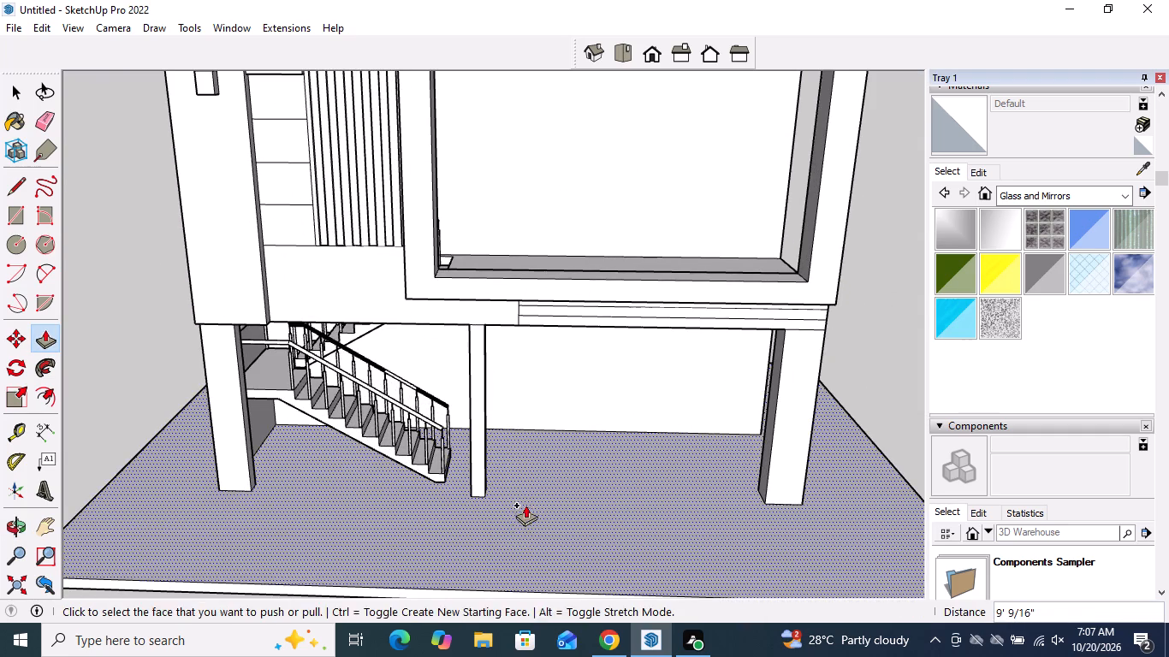
key(space)
Examine the middle column, the staircase and the overall house from the side and front.
middle_drag(544, 493, 178, 473)
middle_drag(413, 416, 401, 338)
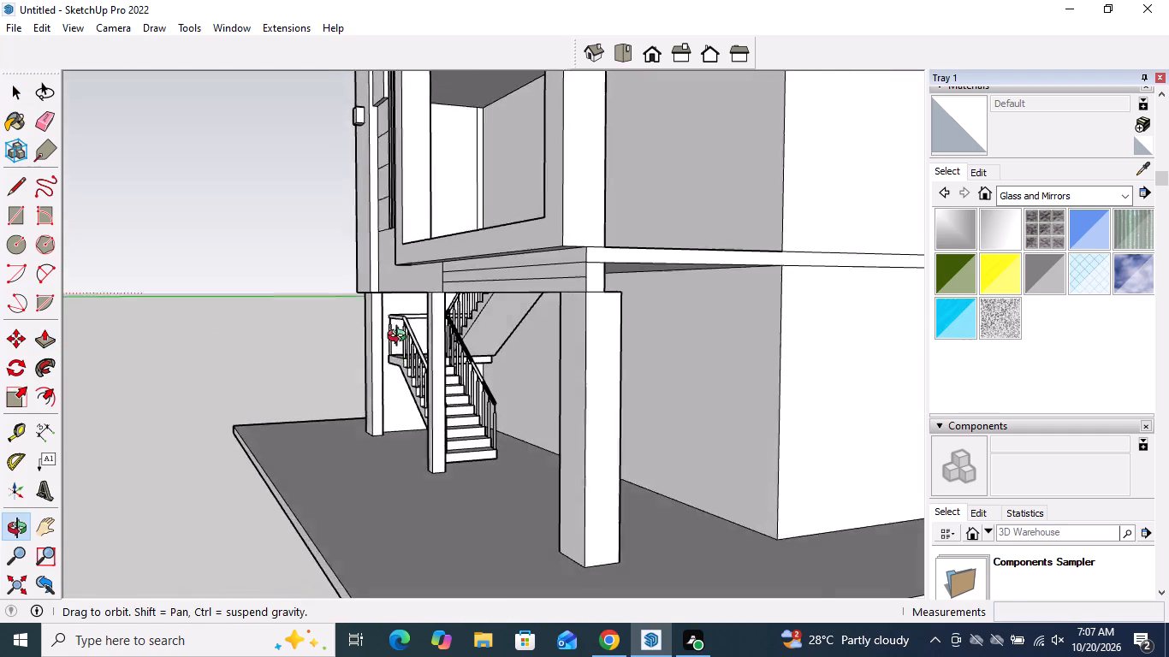
middle_drag(401, 338, 393, 314)
scroll(394, 313, up, 3)
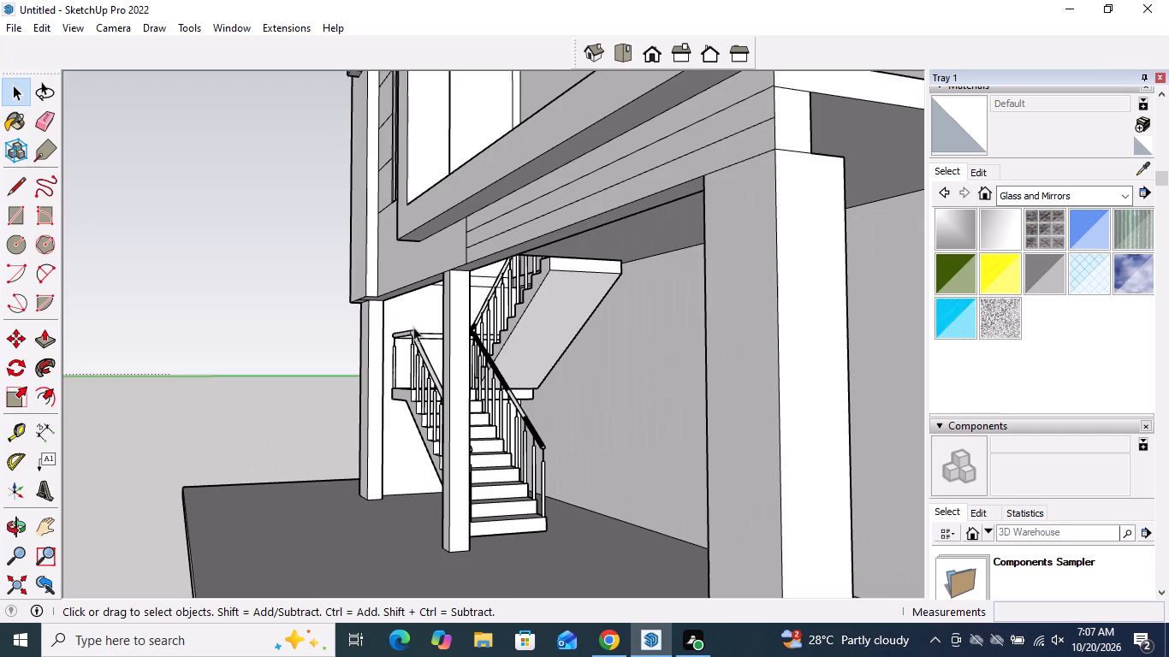
key(space)
scroll(527, 396, down, 5)
middle_drag(471, 451, 722, 488)
scroll(653, 470, down, 5)
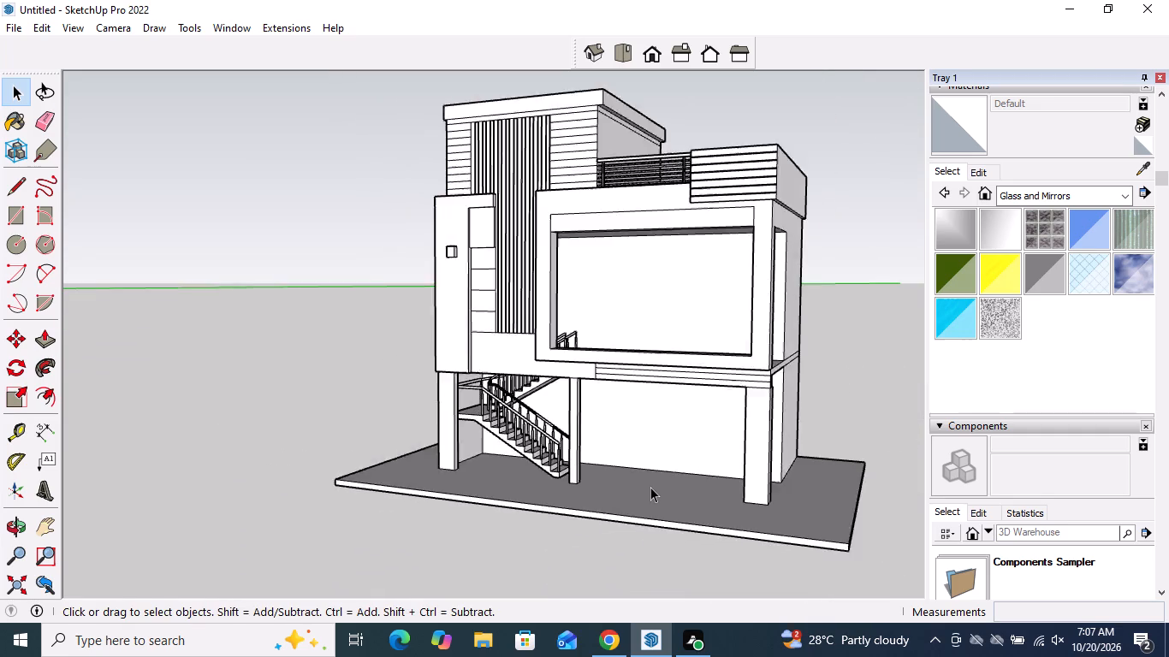
scroll(625, 480, down, 4)
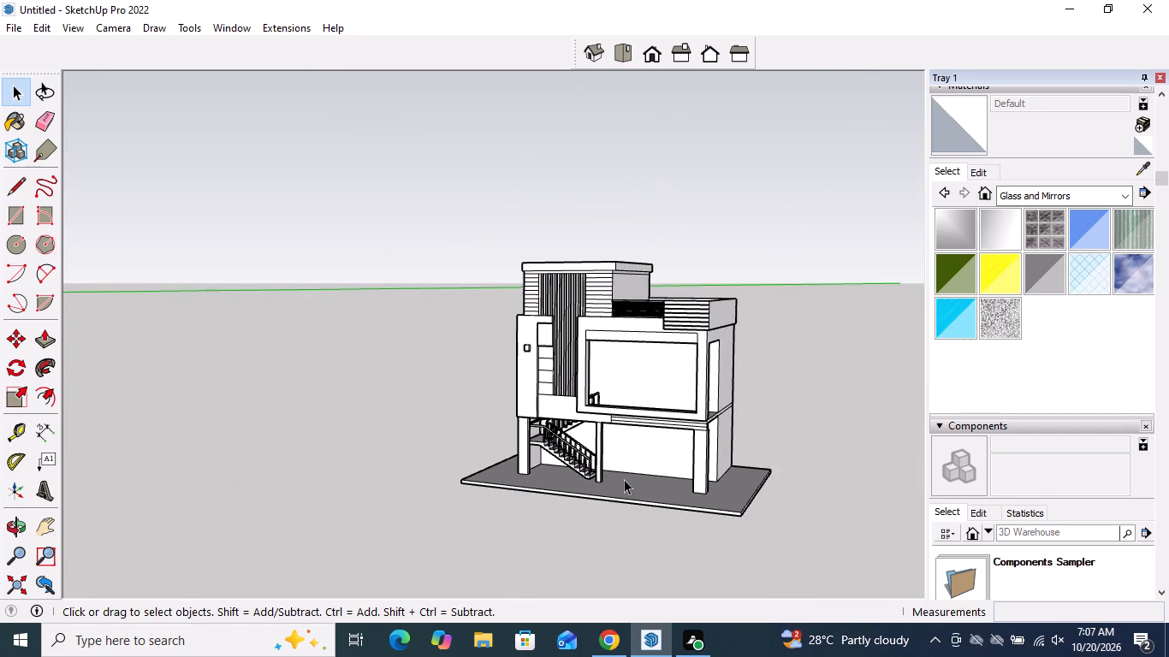
middle_drag(657, 475, 808, 453)
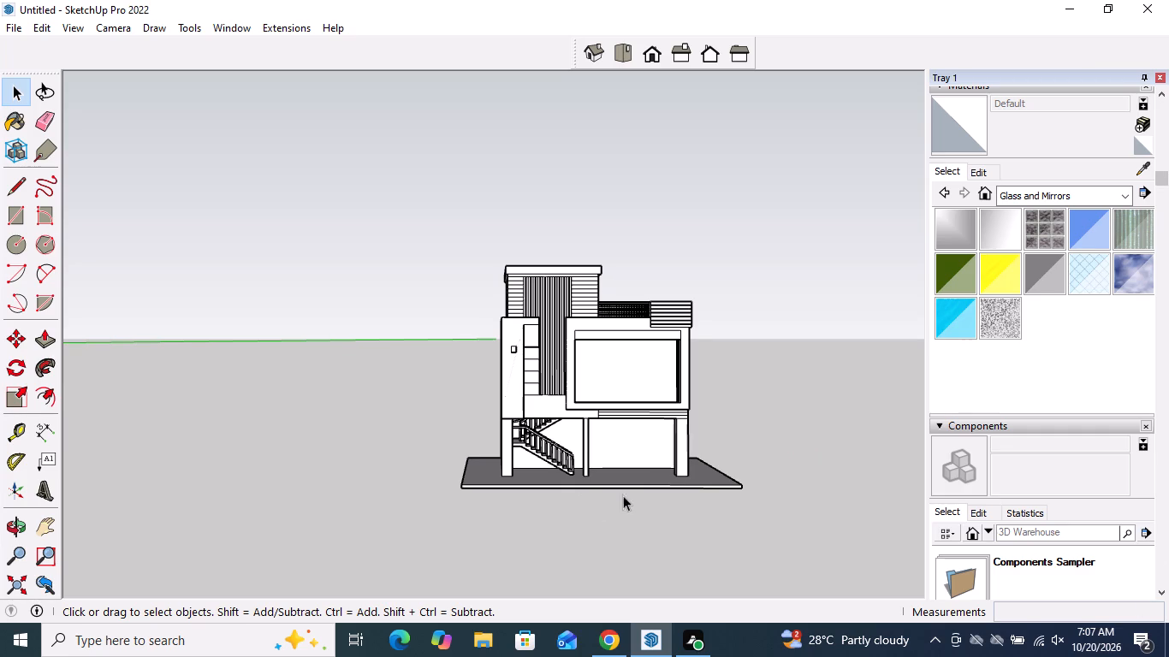
scroll(631, 368, up, 2)
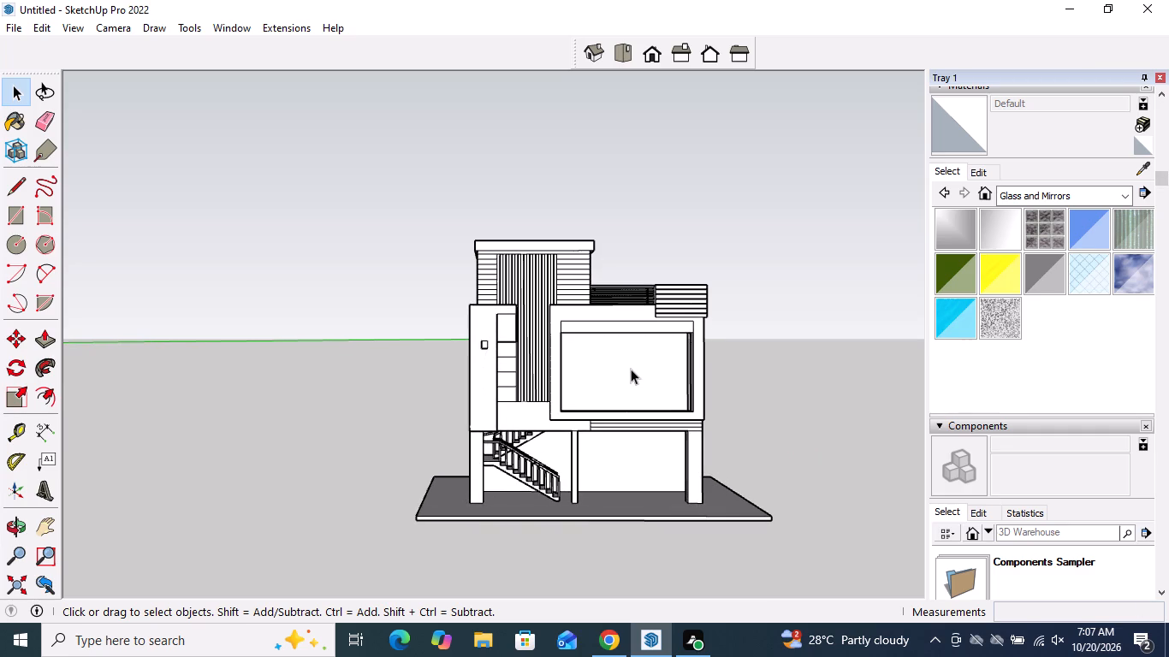
middle_drag(641, 369, 644, 381)
Divide the band above the large front opening into three strips with two horizontal lines about 16' 5 7/16" long.
scroll(668, 302, up, 15)
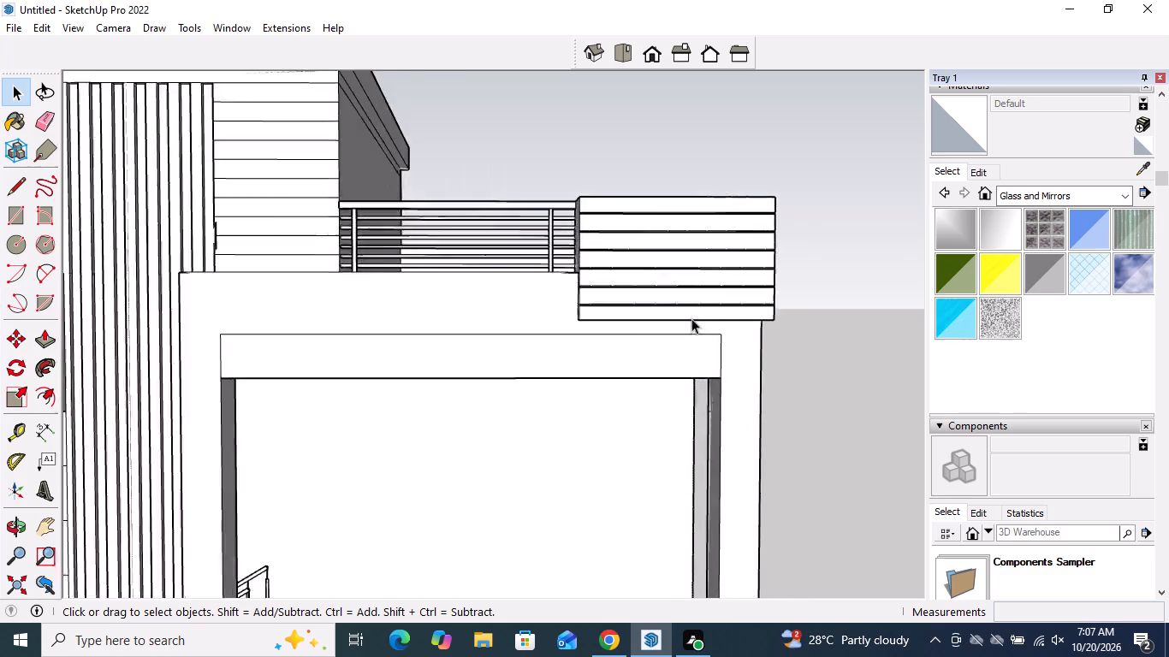
scroll(691, 318, up, 2)
scroll(690, 318, down, 2)
click(3, 186)
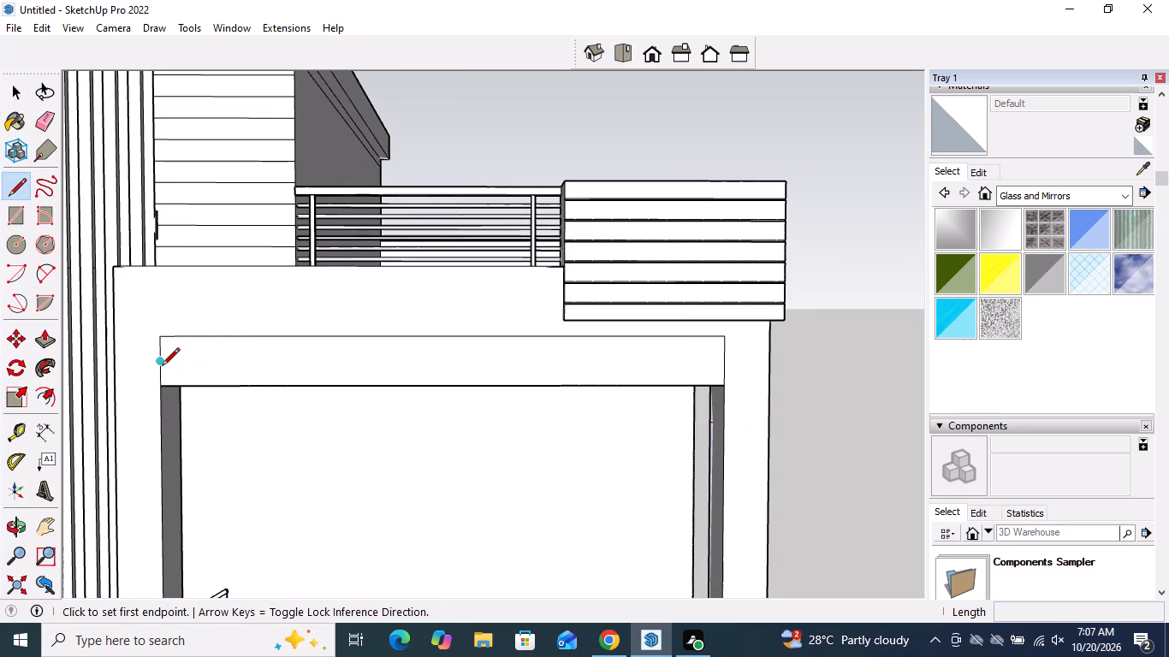
scroll(162, 367, up, 2)
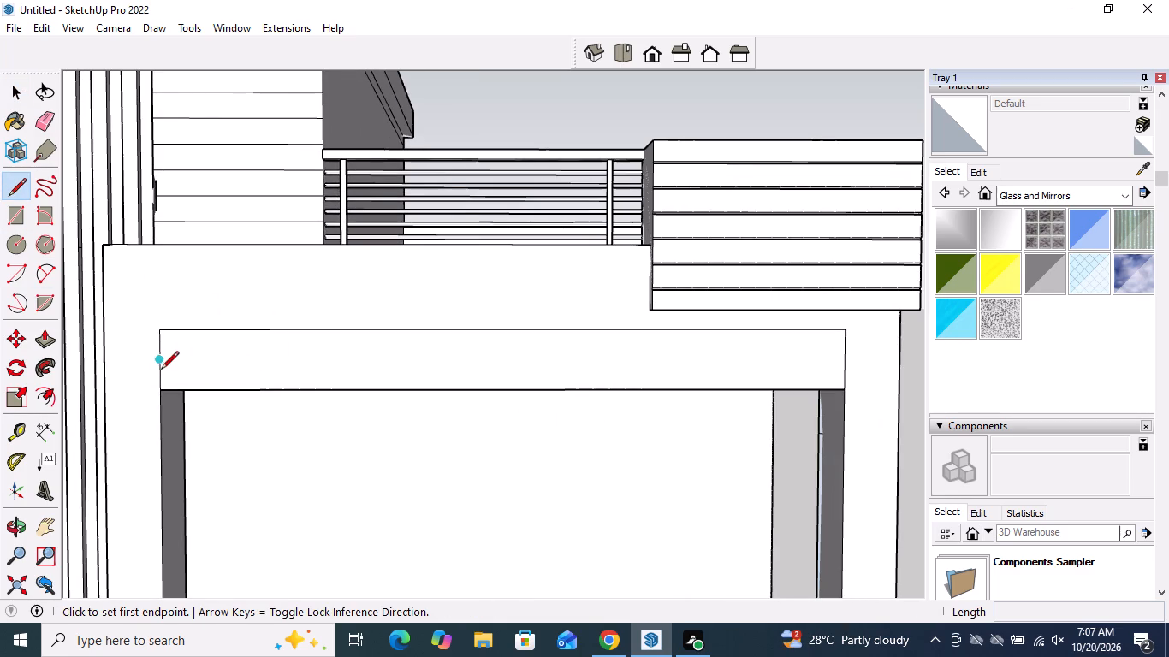
click(161, 370)
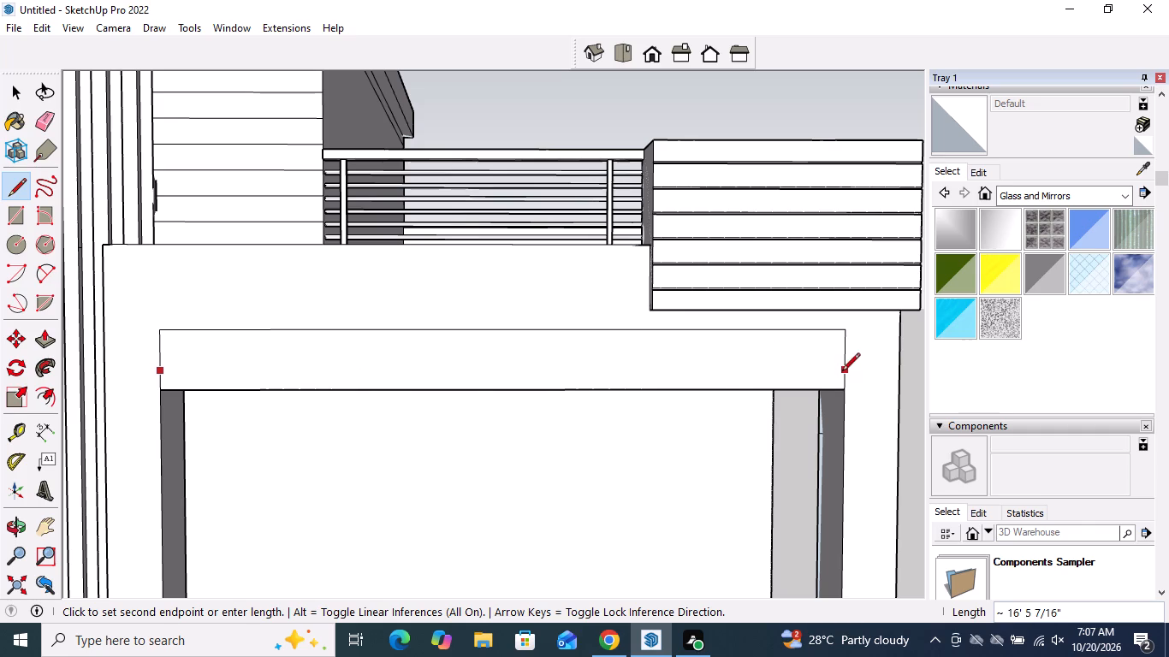
click(842, 372)
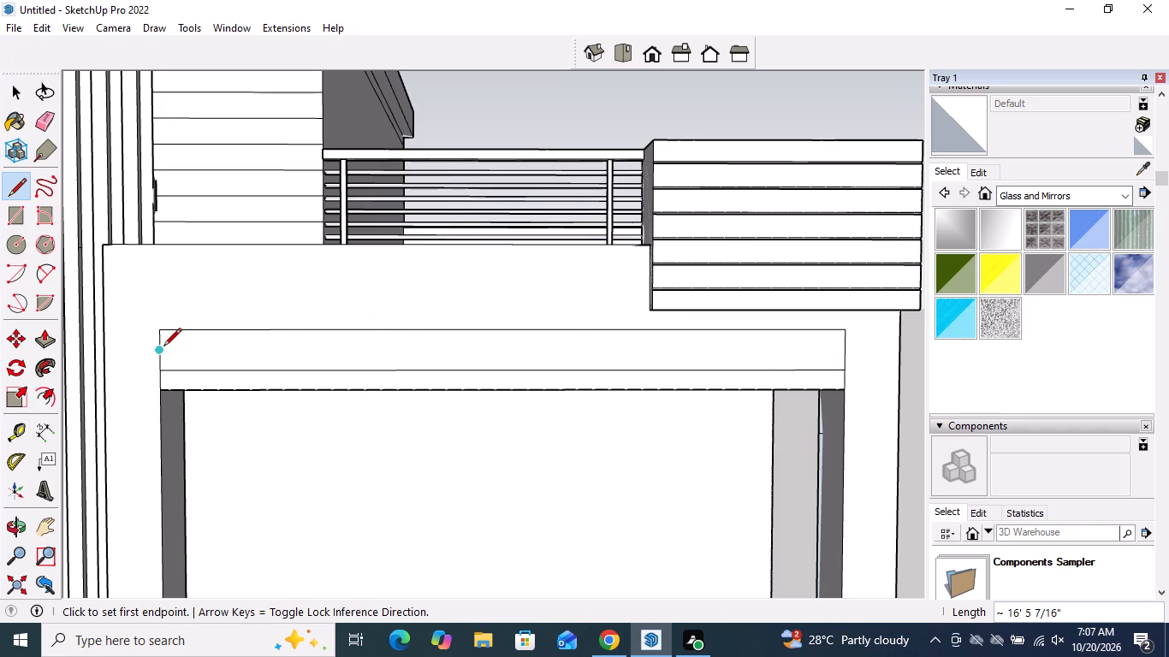
click(163, 346)
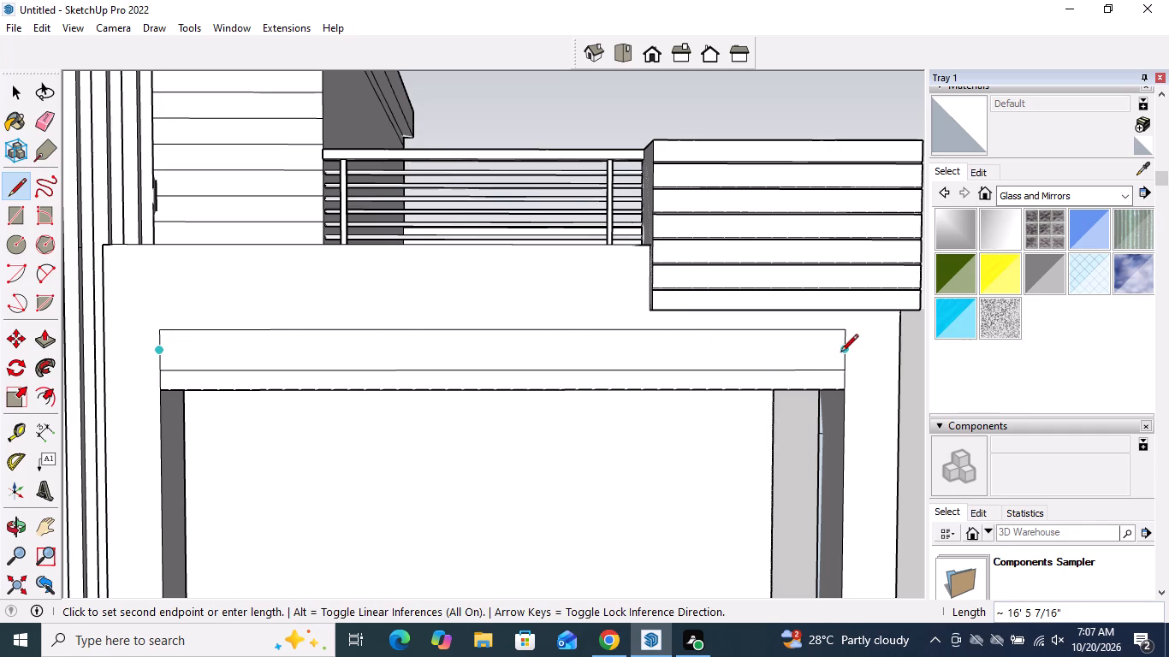
click(841, 350)
key(space)
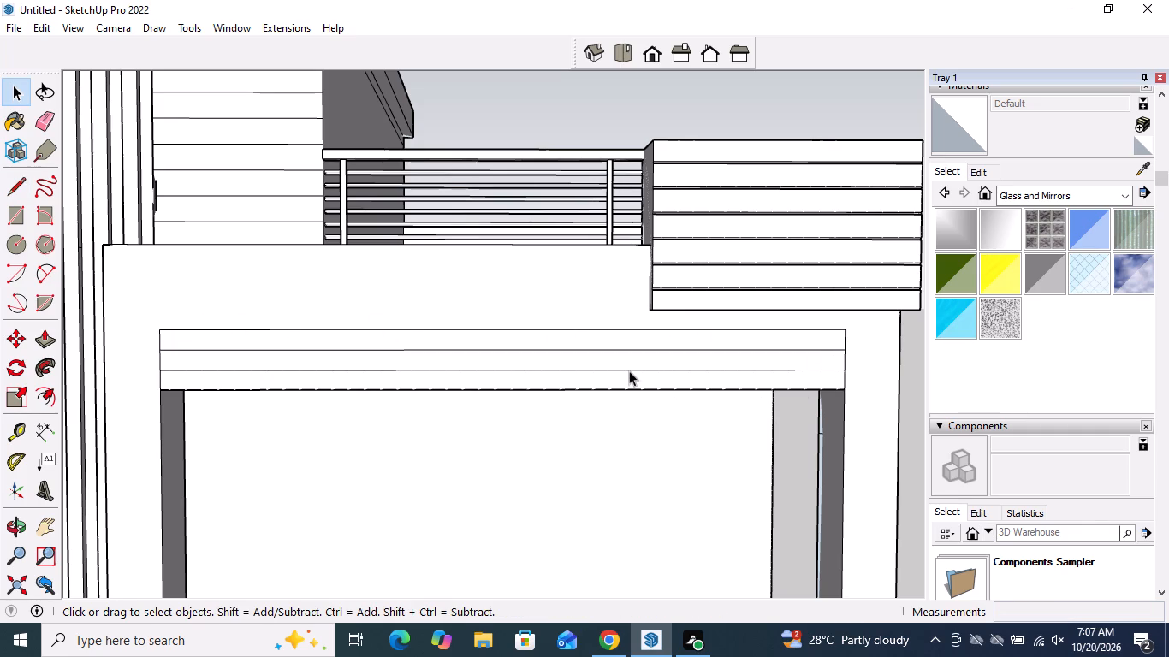
Draw a line about 7' 3 13/16" long on the ceiling inside the side opening, parallel to the side wall, marking off a strip.
scroll(607, 376, down, 1)
middle_drag(632, 411, 621, 212)
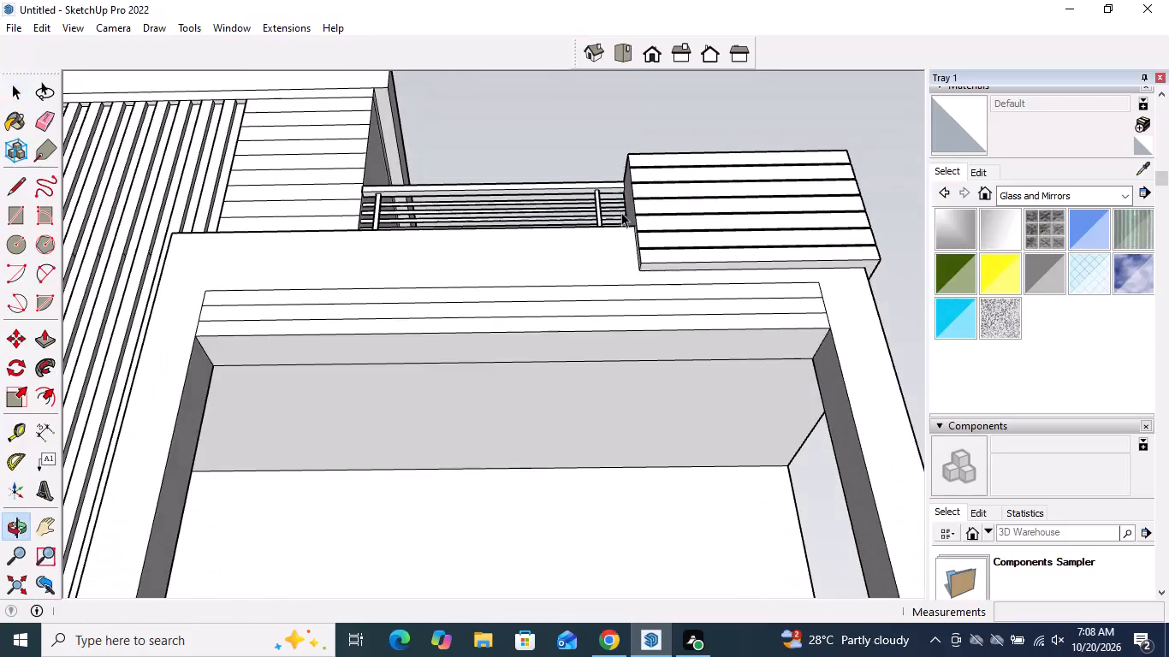
scroll(659, 328, down, 2)
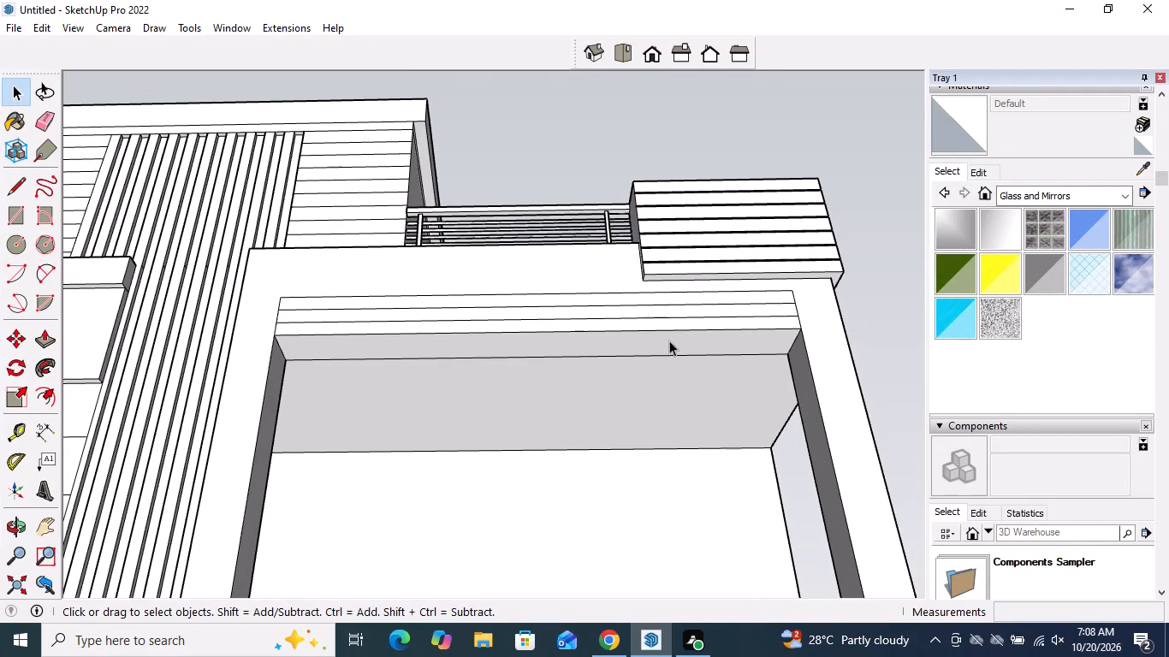
middle_drag(746, 353, 813, 299)
middle_drag(840, 357, 128, 468)
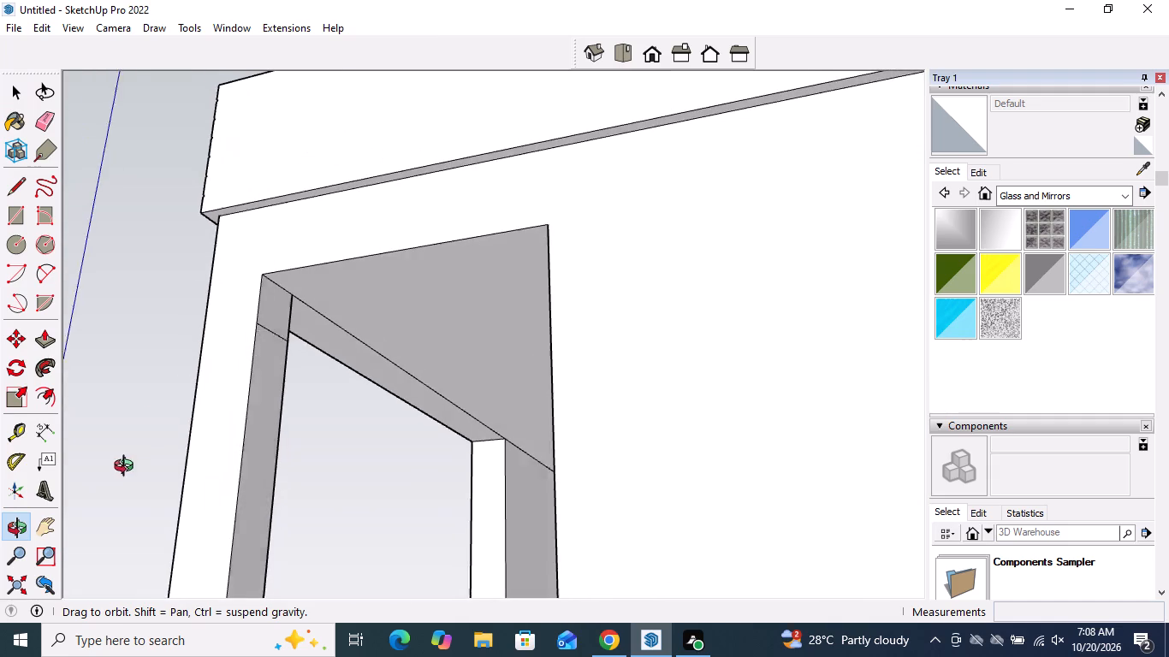
middle_drag(128, 468, 122, 469)
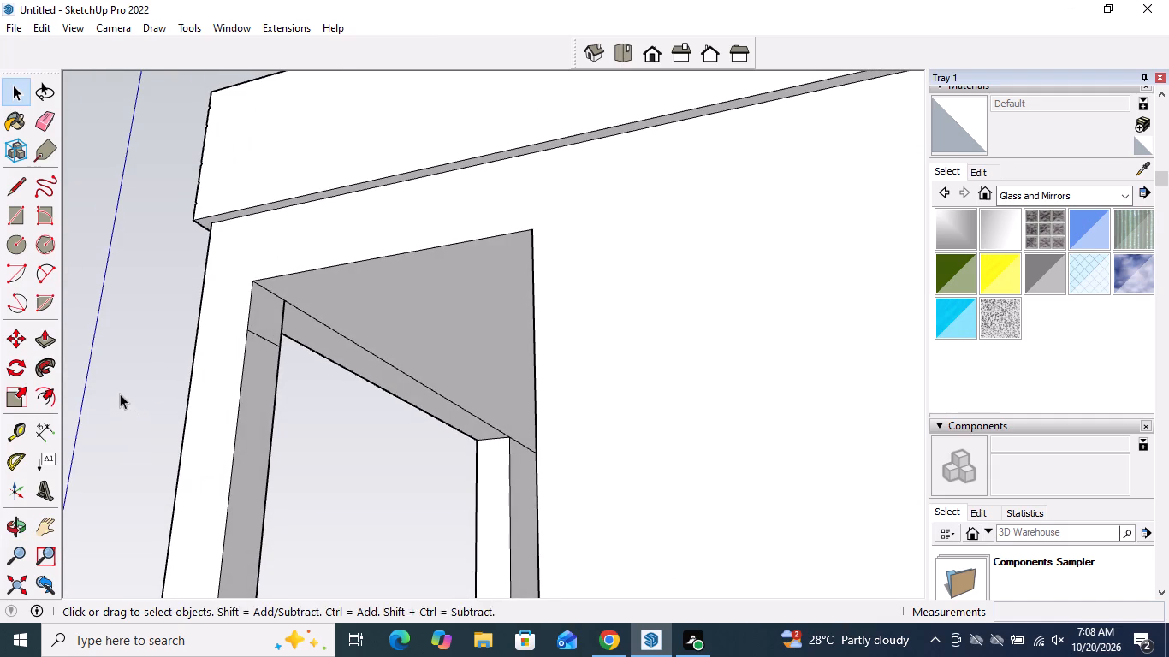
click(26, 202)
click(21, 188)
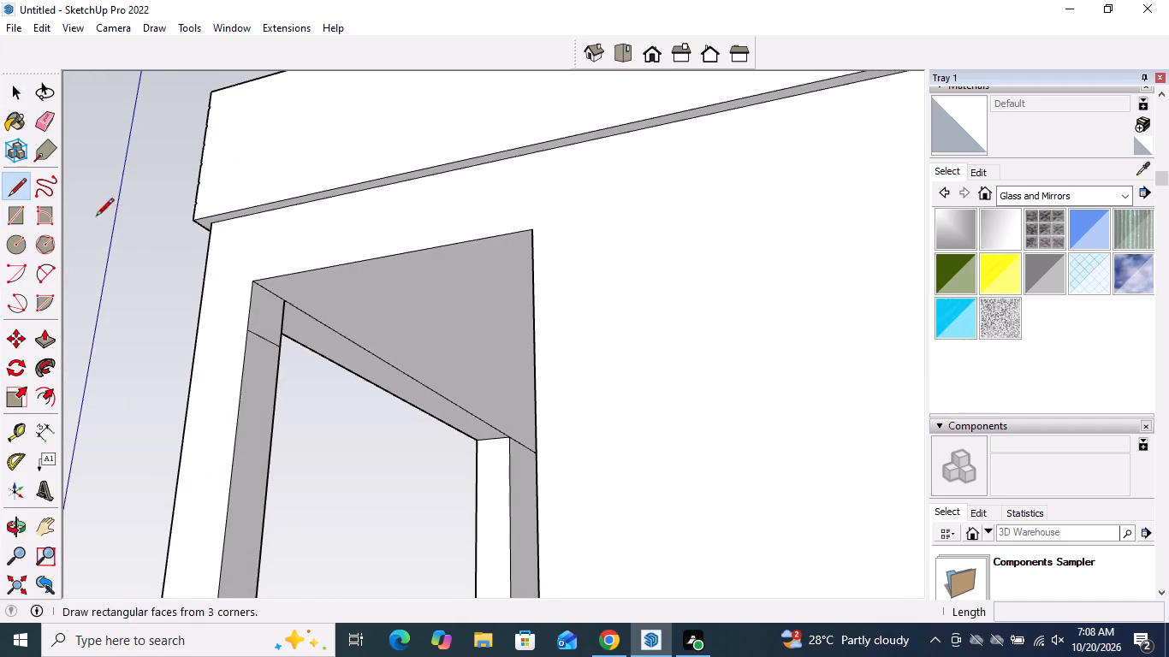
click(292, 298)
middle_drag(383, 282, 606, 271)
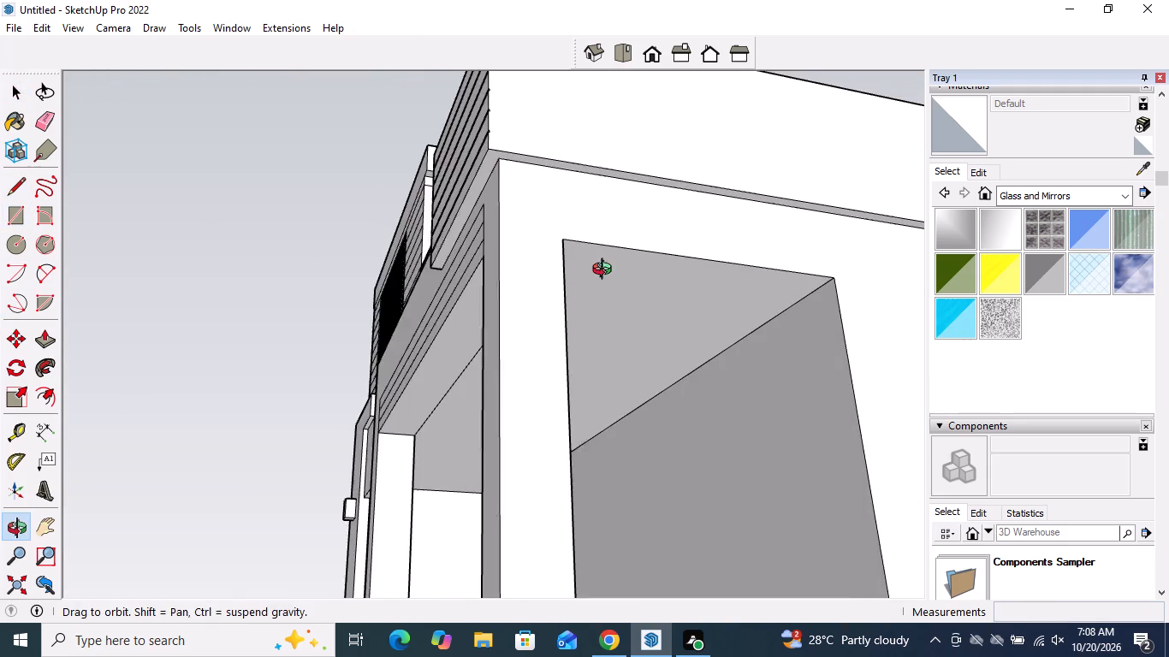
middle_drag(606, 271, 611, 272)
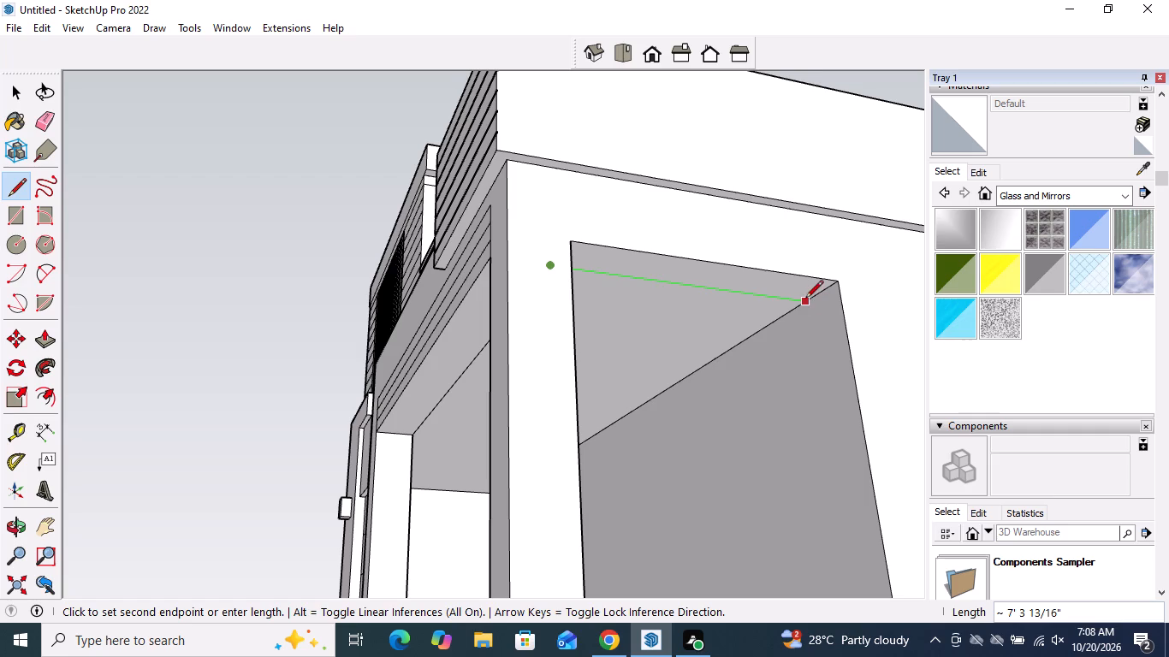
click(805, 299)
key(space)
Pull the marked ceiling strip along the side wall downward to form a header across the top of the side opening.
middle_drag(347, 324, 1073, 286)
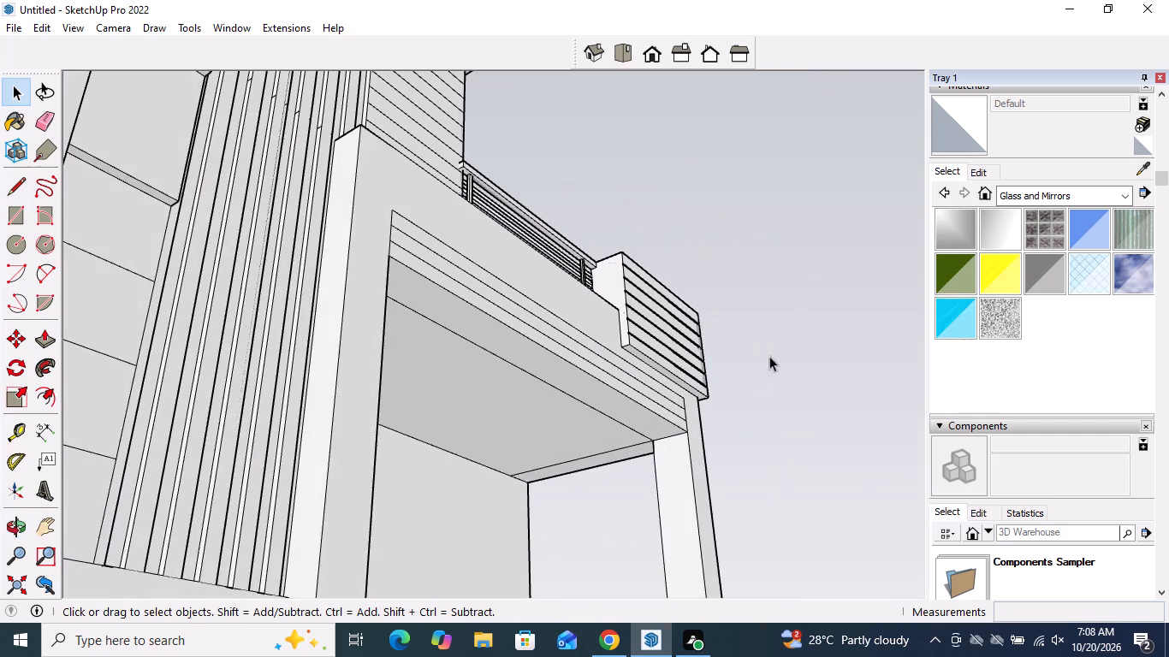
scroll(644, 404, up, 1)
middle_drag(632, 388, 588, 241)
middle_drag(685, 480, 656, 553)
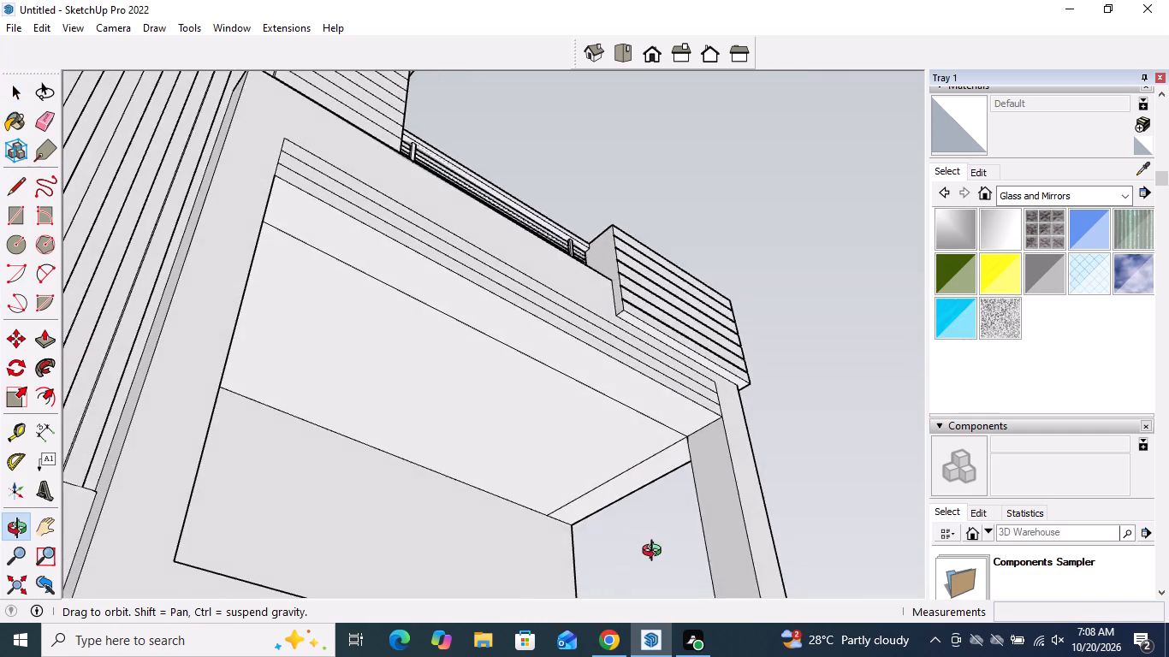
middle_drag(656, 553, 507, 528)
click(51, 340)
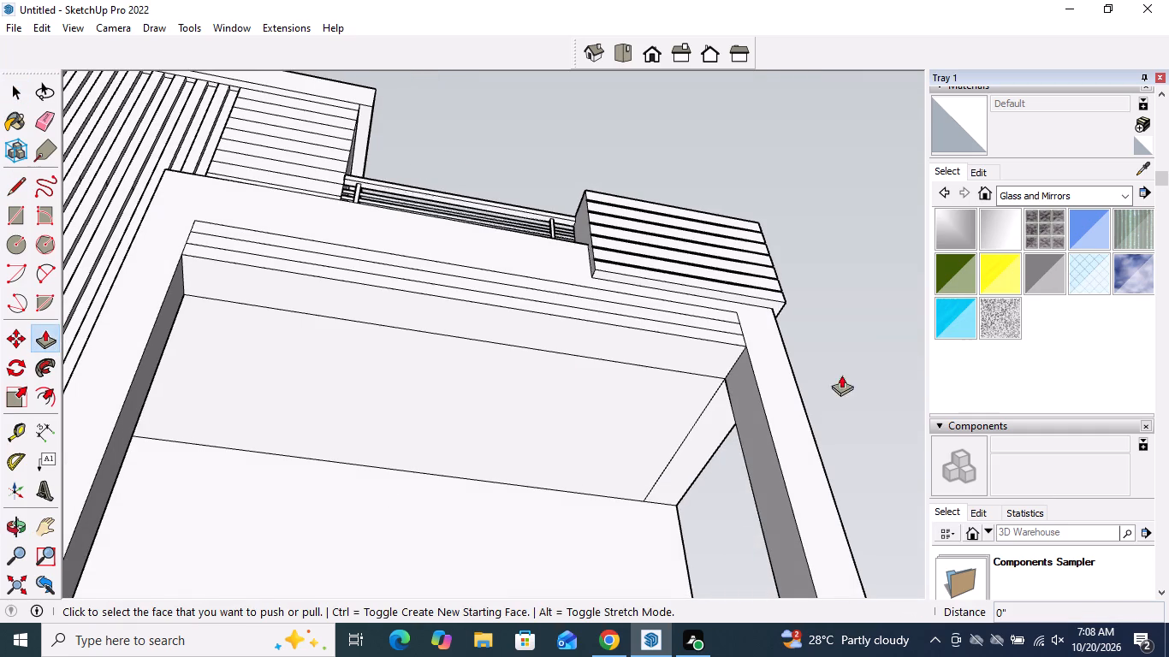
click(708, 432)
middle_drag(707, 435, 454, 468)
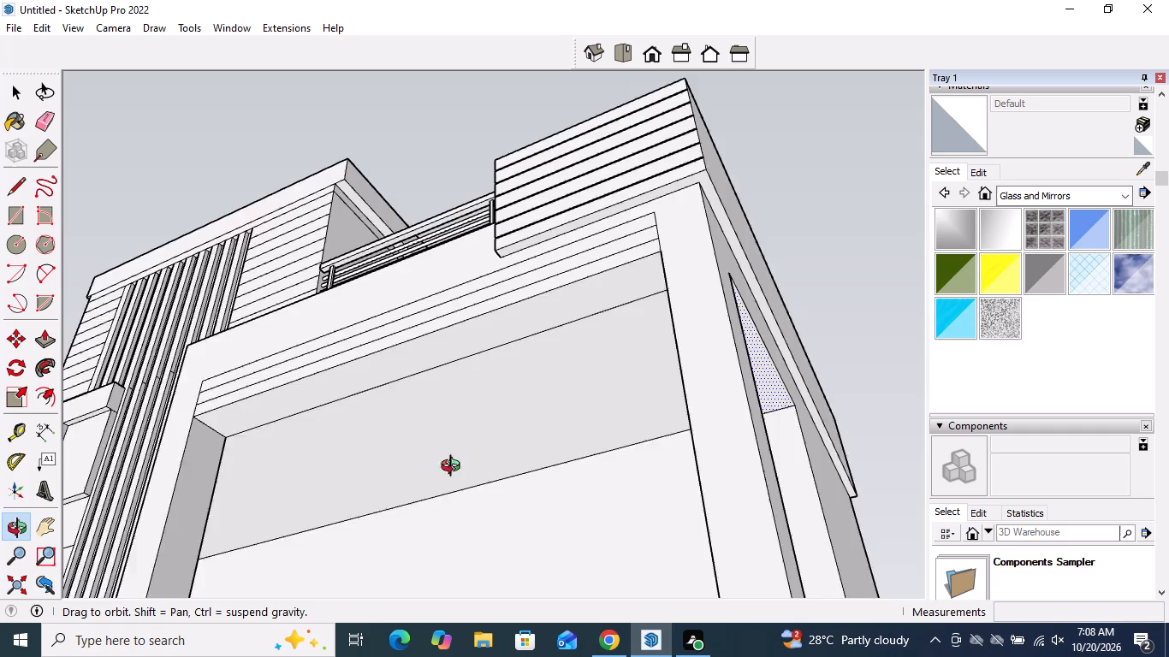
middle_drag(454, 468, 735, 425)
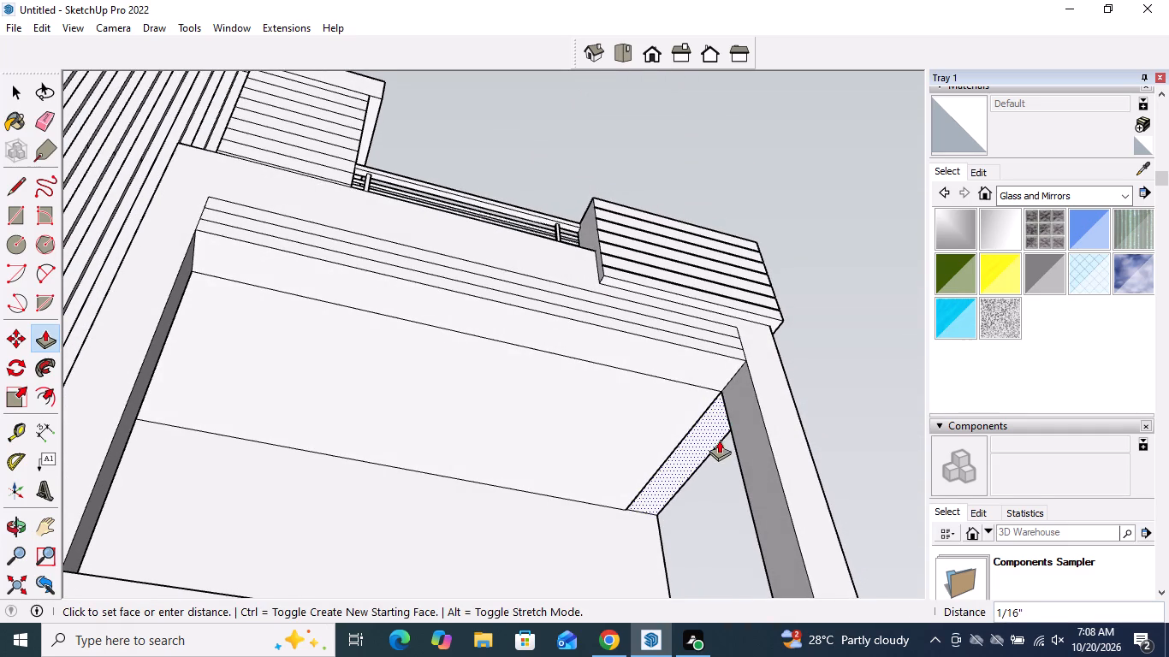
click(721, 471)
key(space)
scroll(614, 406, down, 7)
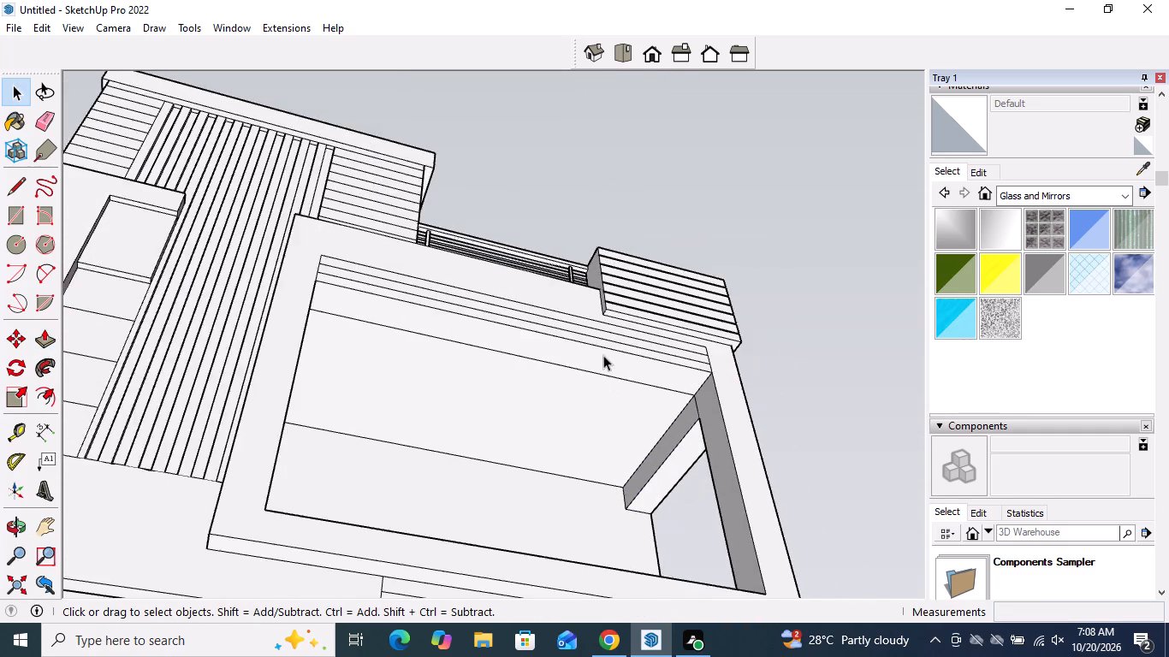
Examine the new header from the front and the side opening from outside the house.
scroll(603, 355, down, 3)
middle_drag(616, 396, 620, 637)
scroll(635, 455, up, 4)
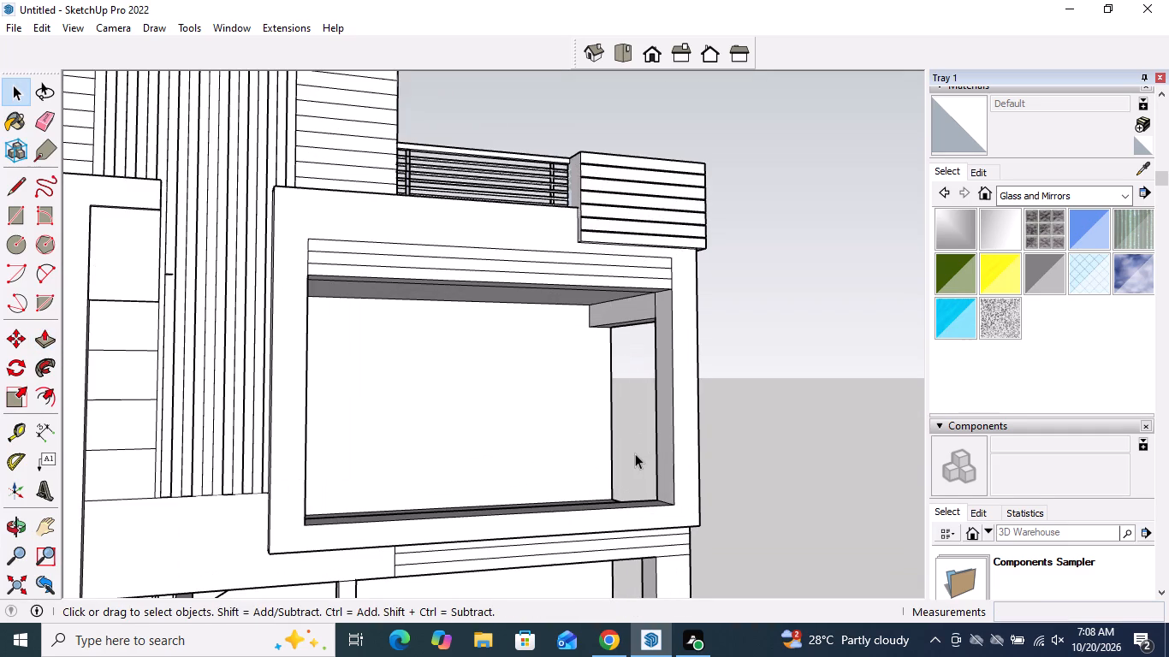
middle_drag(635, 452, 576, 416)
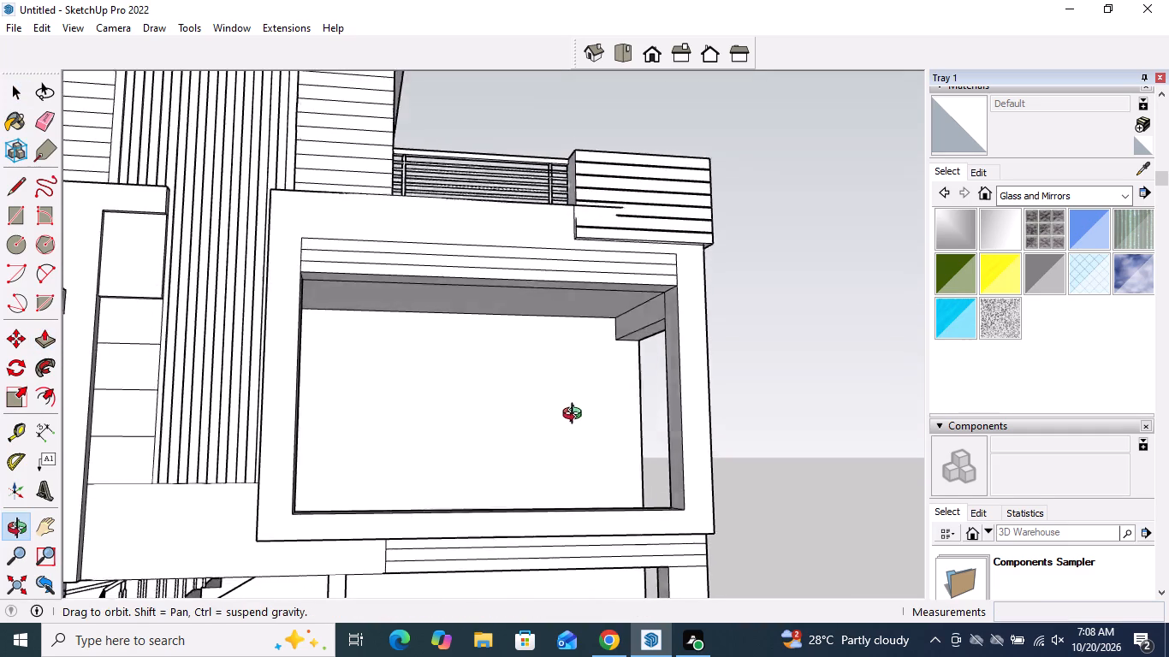
middle_drag(576, 416, 531, 407)
scroll(562, 450, down, 2)
middle_drag(562, 451, 263, 481)
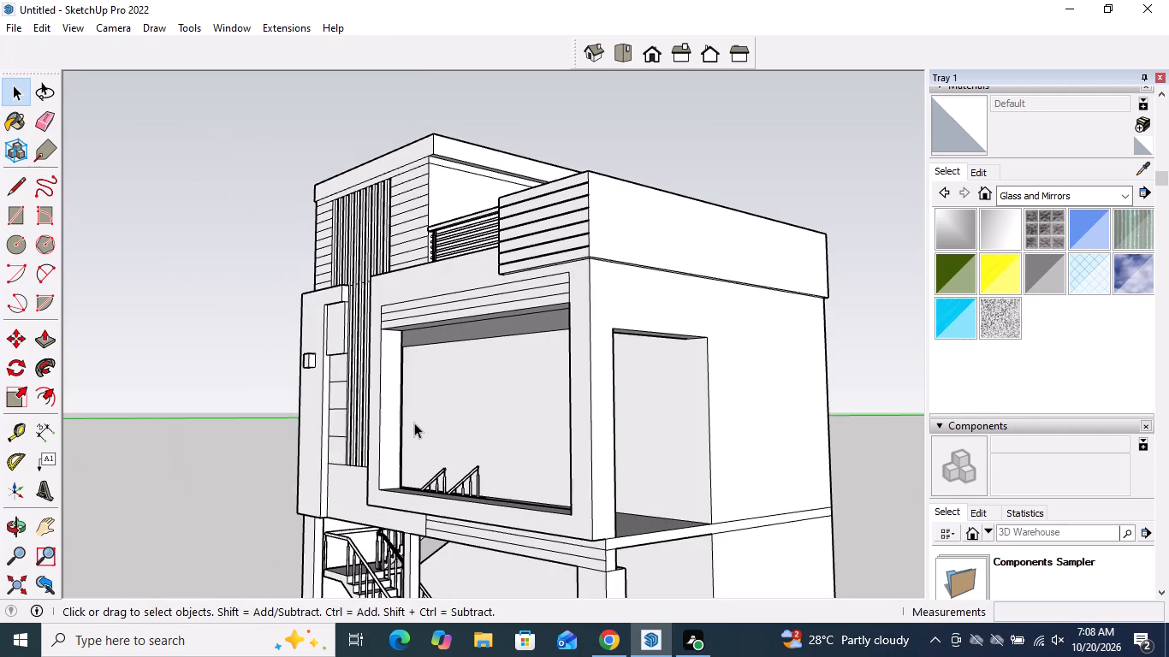
middle_drag(609, 417, 214, 414)
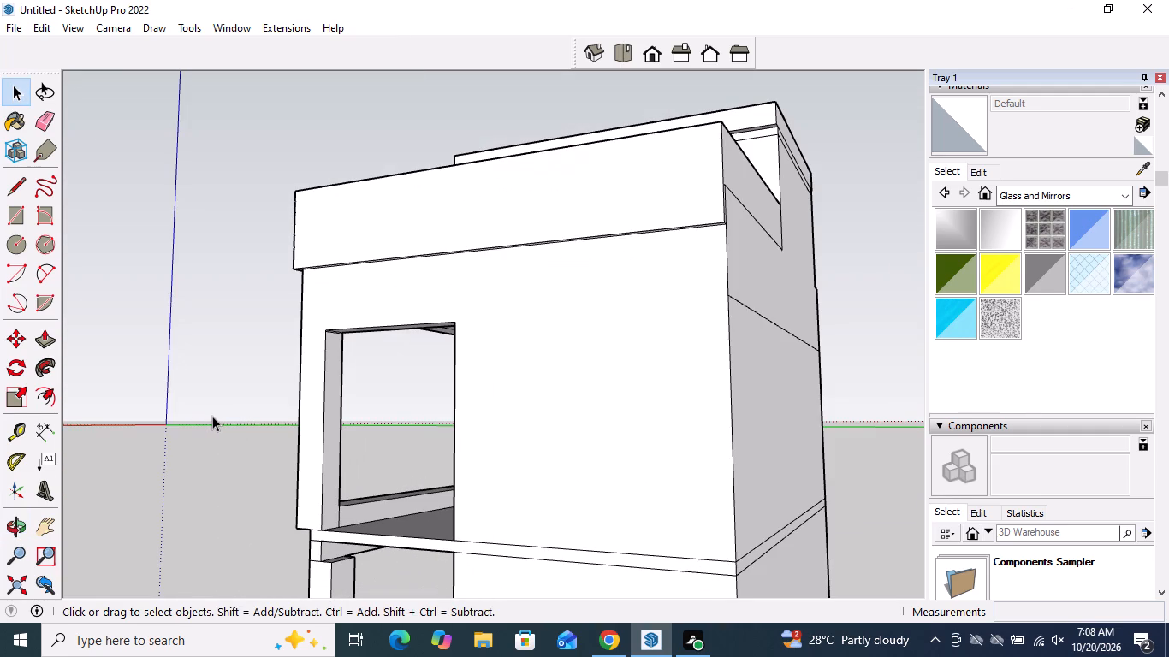
Draw an upright rectangular parapet panel across the bottom of the side opening, about 7' 3 13/16" long and 3' 4" high.
scroll(333, 535, up, 3)
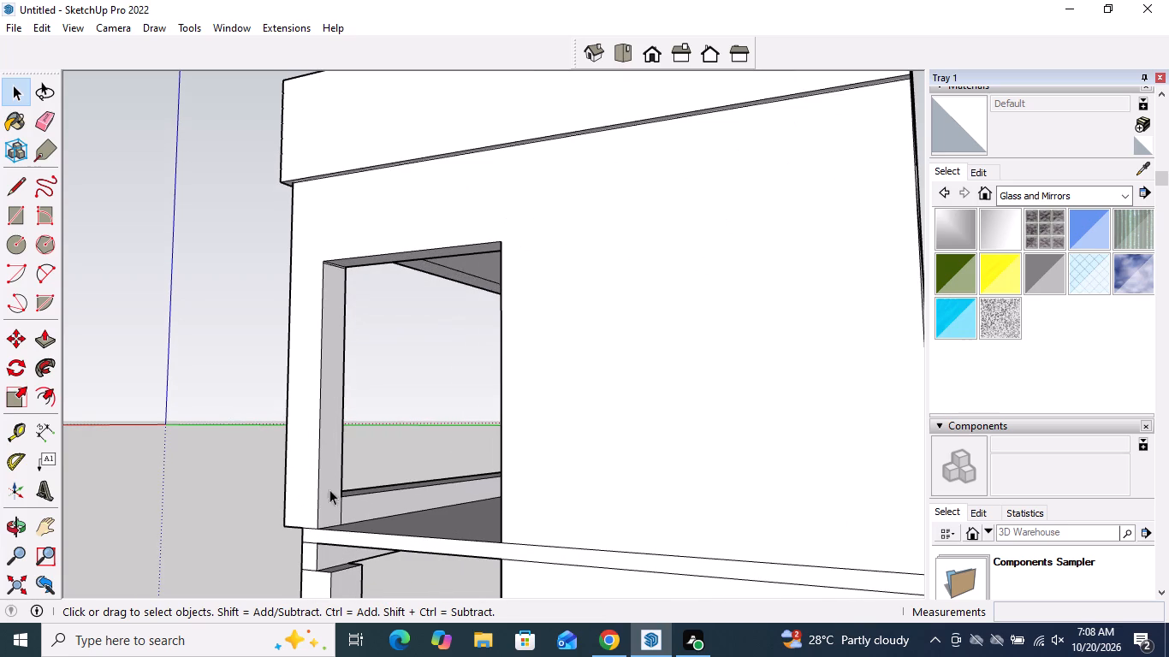
click(16, 191)
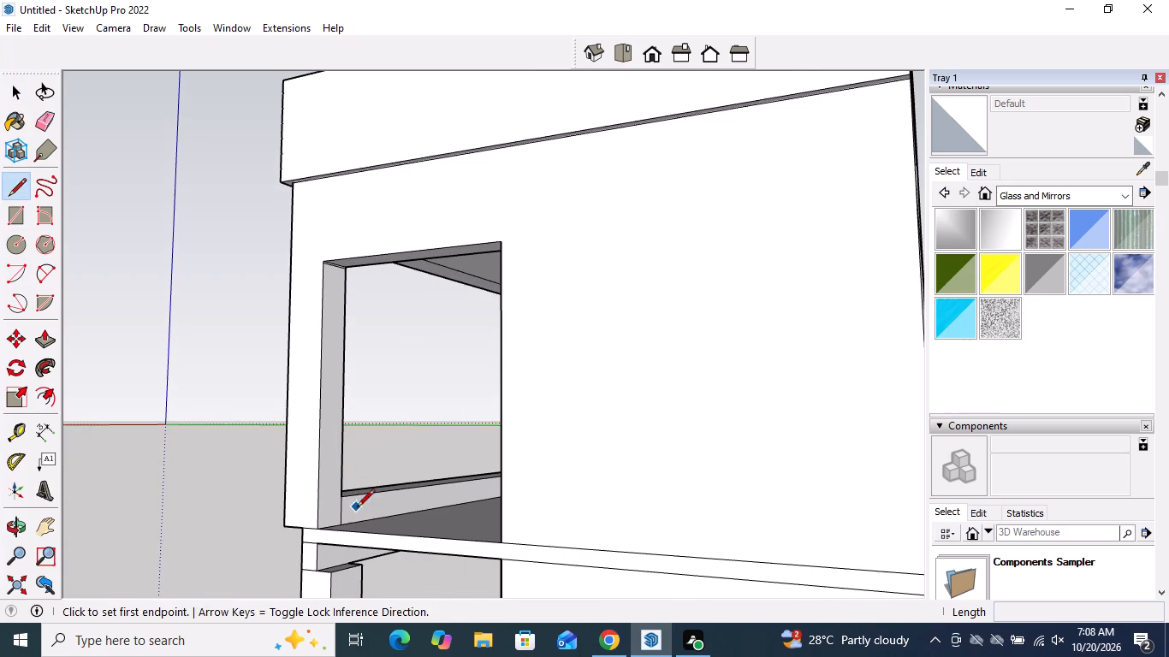
middle_drag(357, 508, 358, 537)
scroll(323, 485, up, 6)
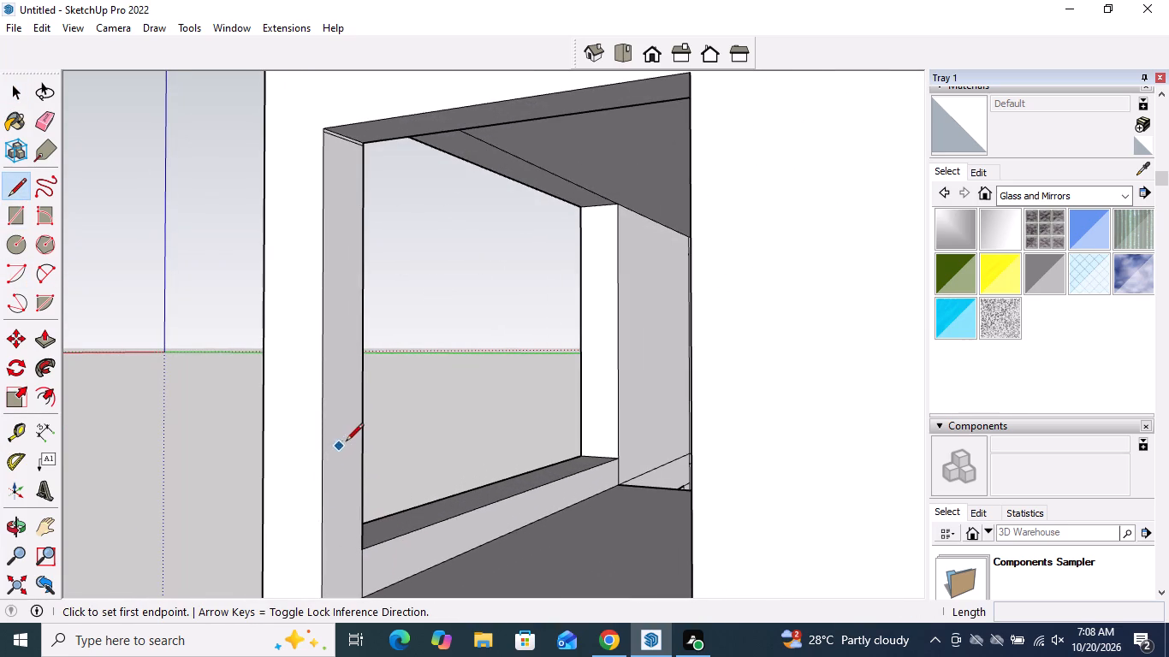
click(346, 442)
middle_drag(361, 478, 584, 502)
scroll(573, 492, down, 5)
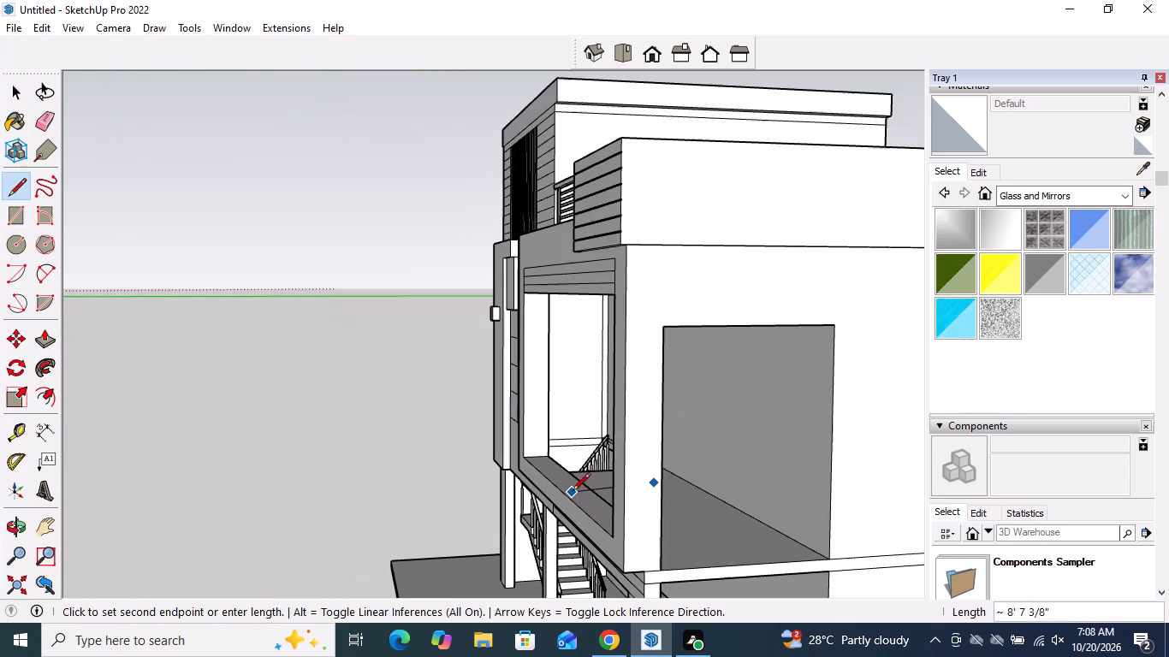
scroll(798, 486, up, 4)
click(834, 474)
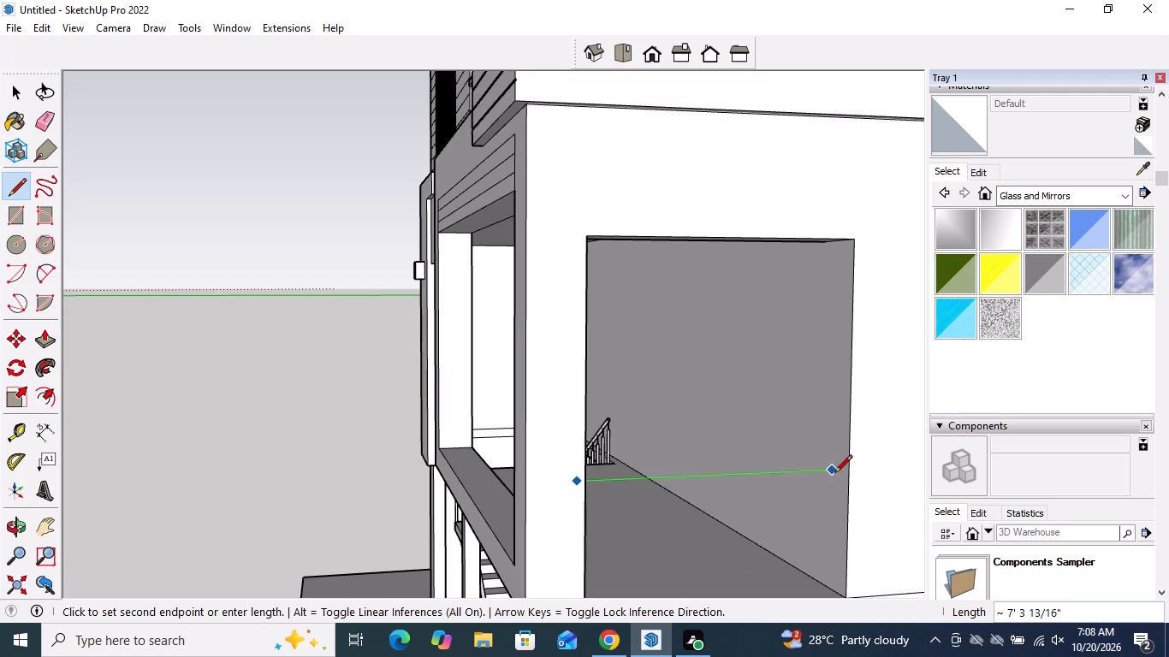
click(827, 589)
middle_drag(802, 588, 559, 583)
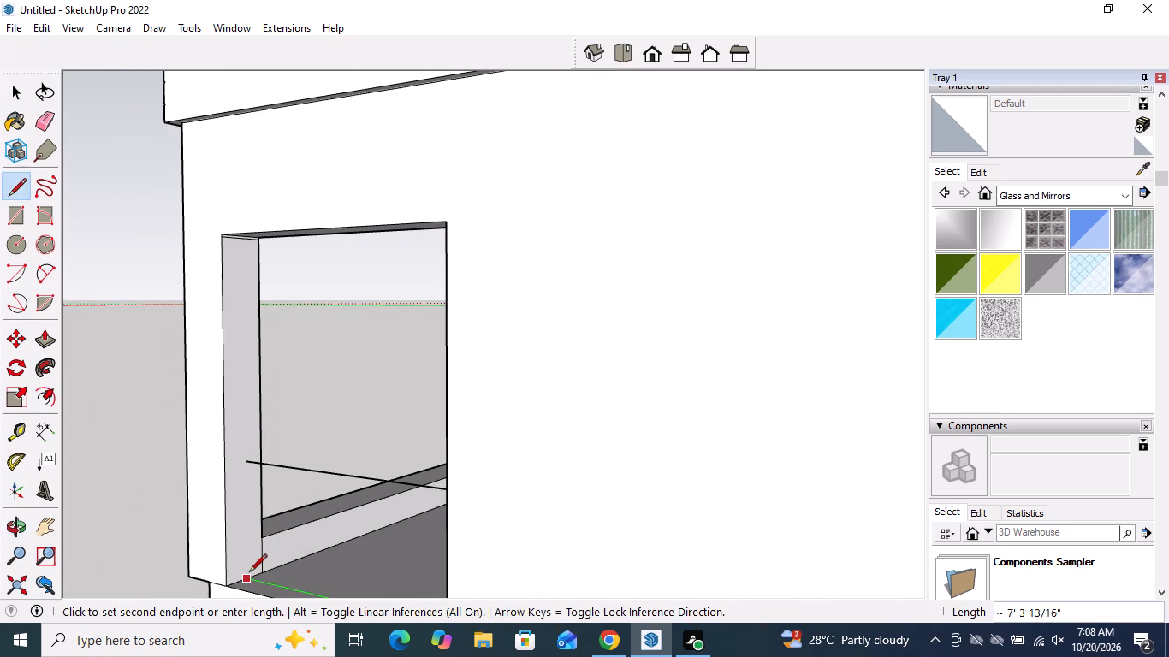
click(248, 573)
click(245, 462)
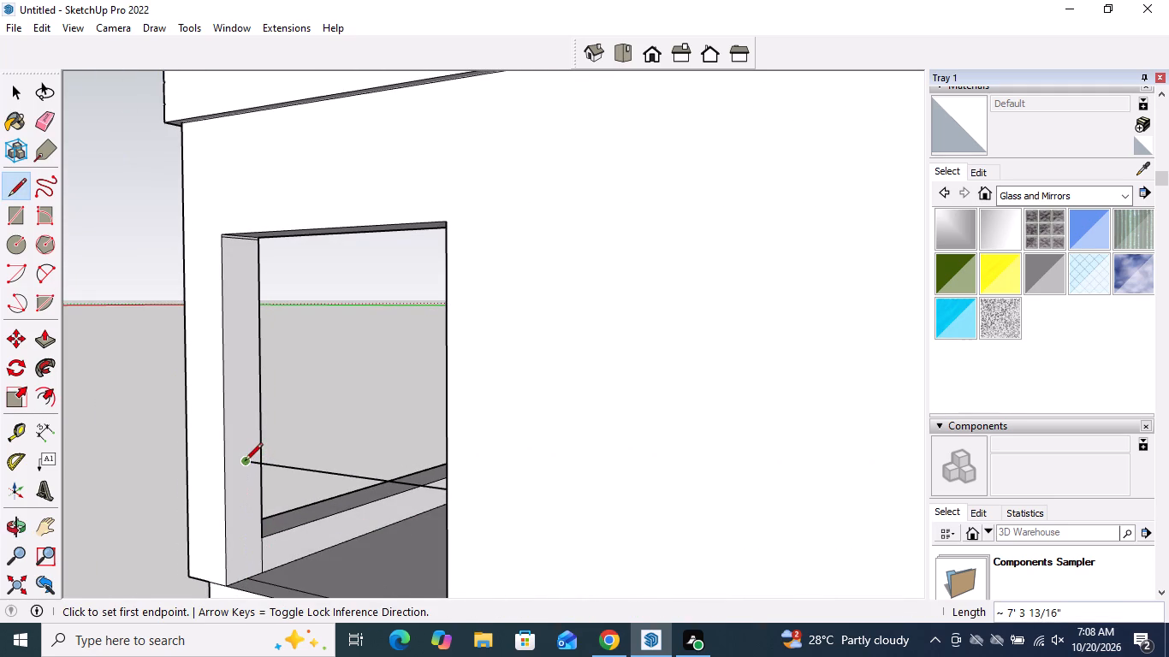
click(247, 577)
key(space)
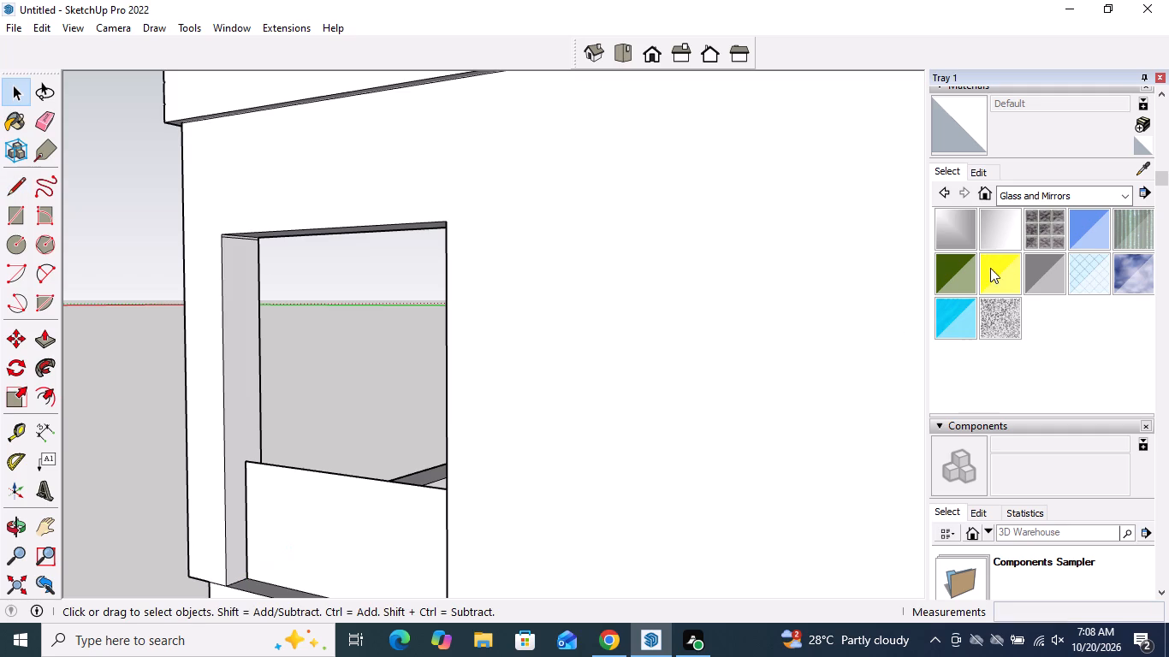
Paint the side opening's parapet panel with Translucent Glass Gray and lighten the material's colour to a pale grey.
click(1048, 282)
click(323, 547)
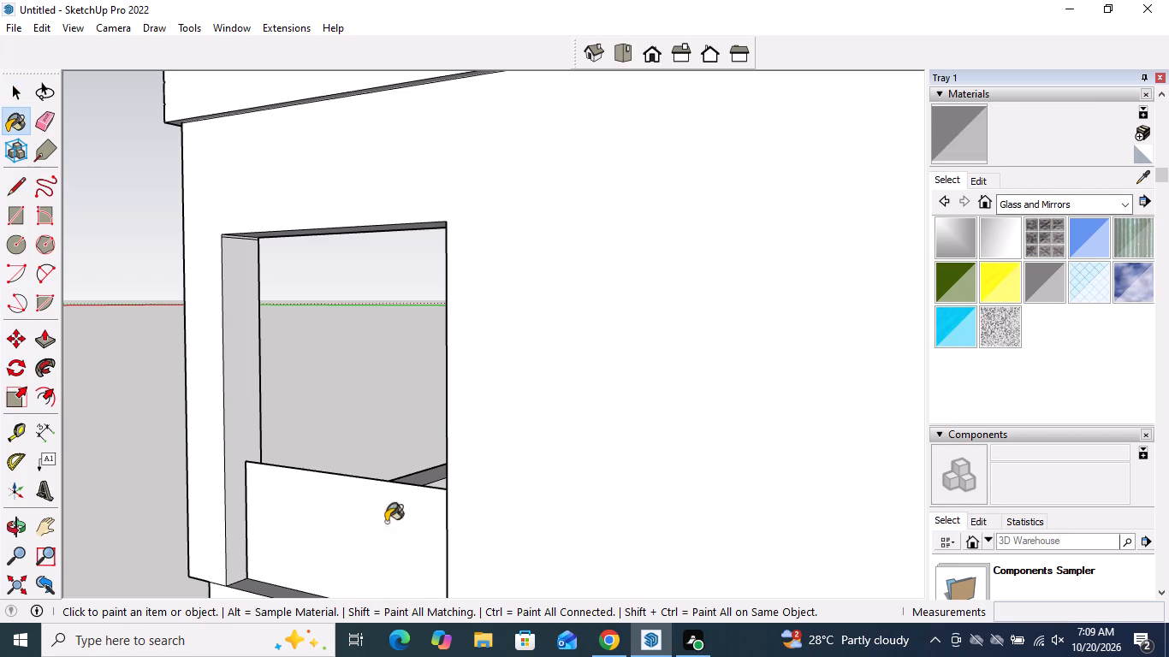
click(988, 180)
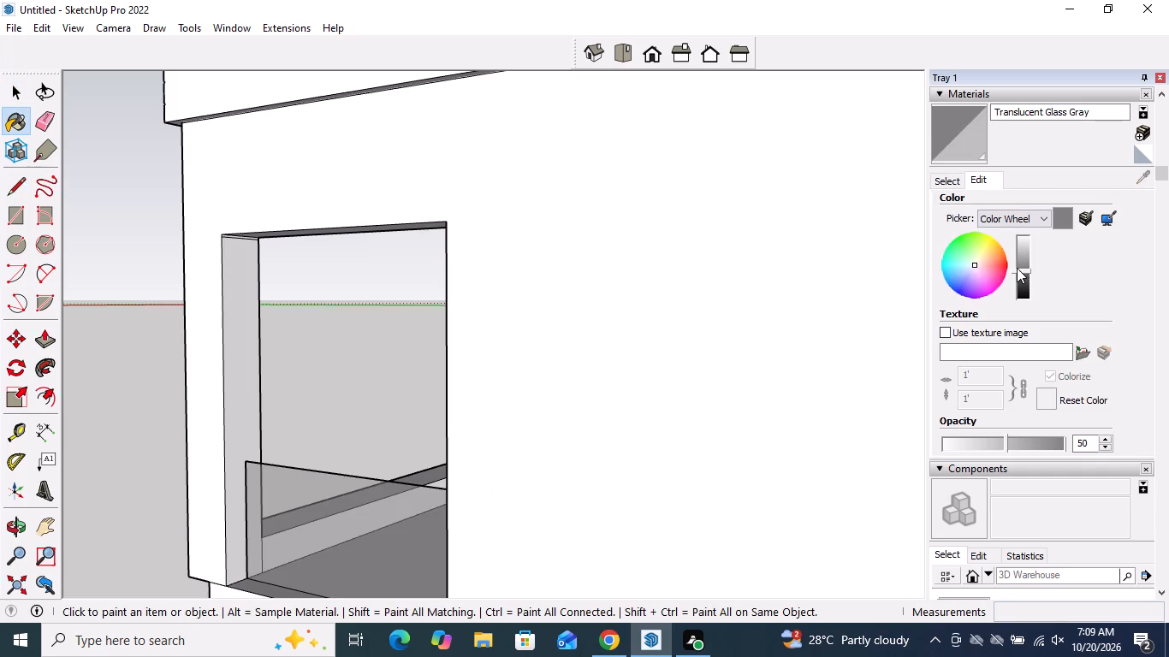
drag(1017, 268, 1017, 249)
key(space)
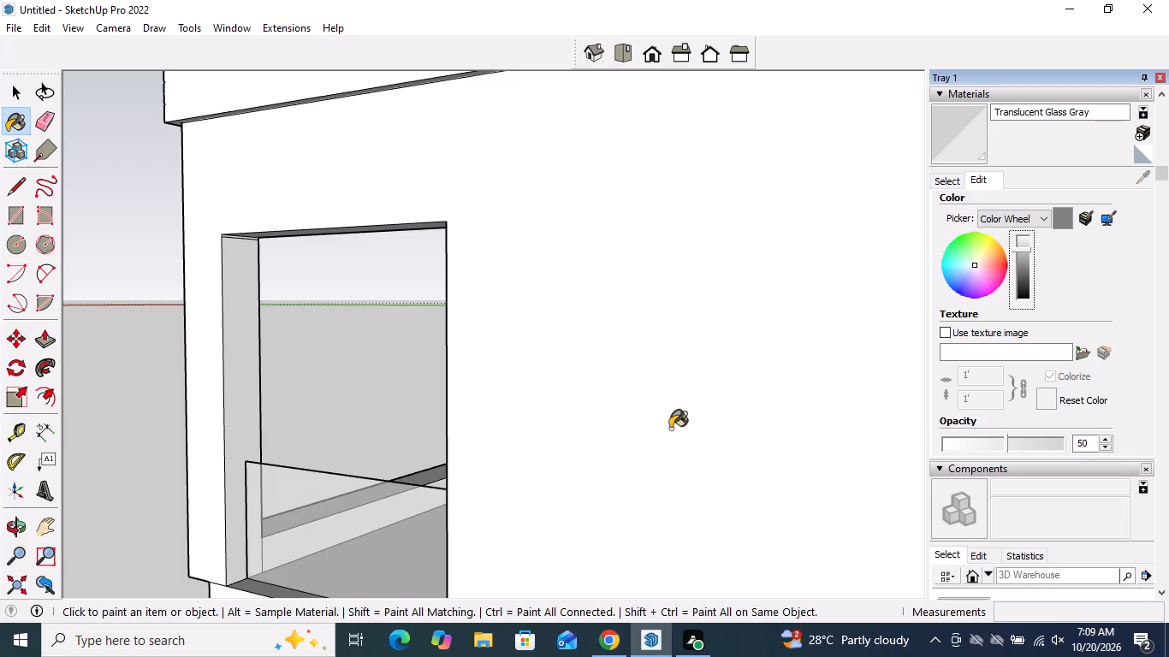
Draw an upright rectangular parapet panel across the bottom of the large front opening, about 16' 5 7/16" long.
scroll(669, 429, down, 5)
middle_drag(577, 455, 1134, 461)
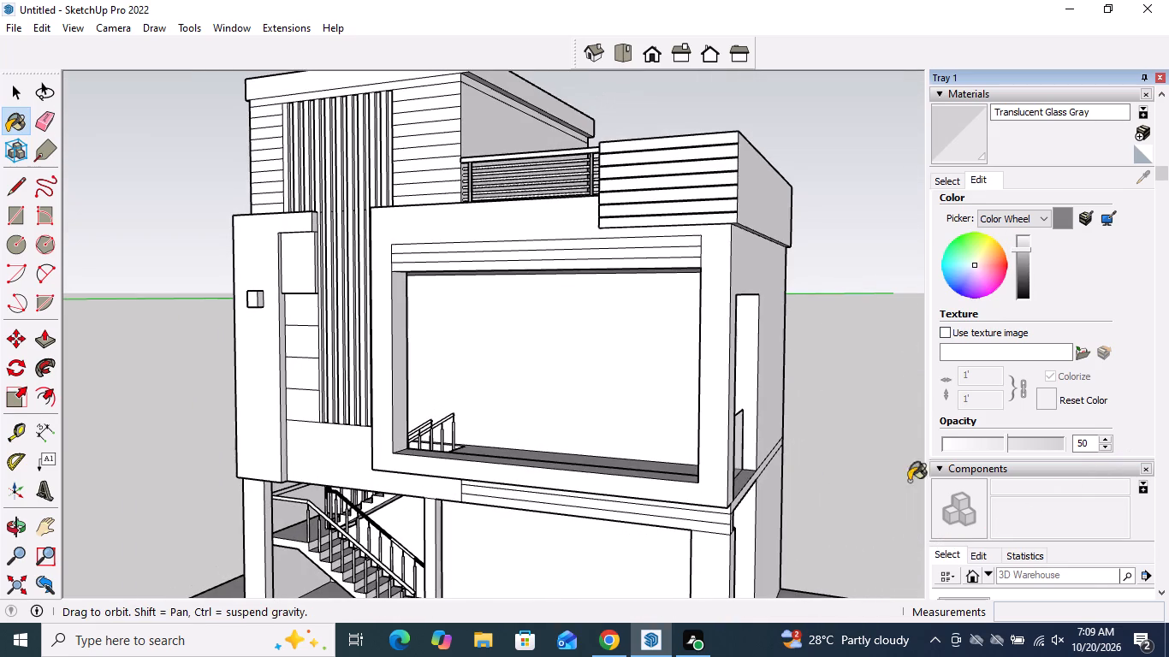
key(space)
middle_drag(573, 481, 802, 529)
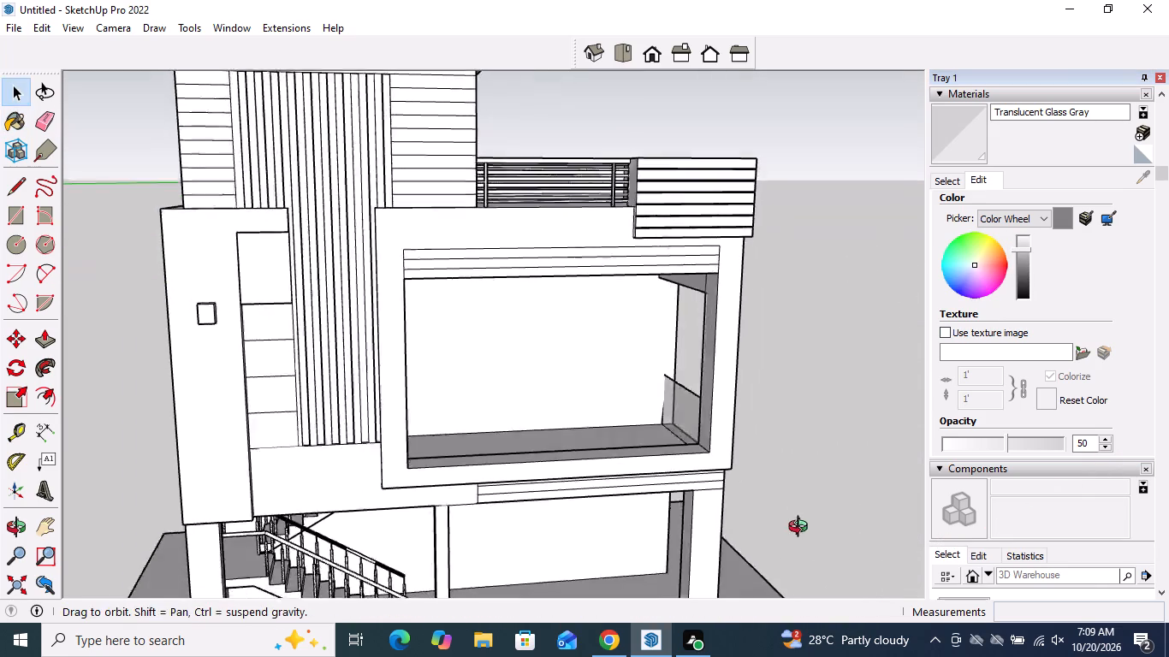
middle_drag(802, 529, 815, 526)
scroll(716, 399, up, 6)
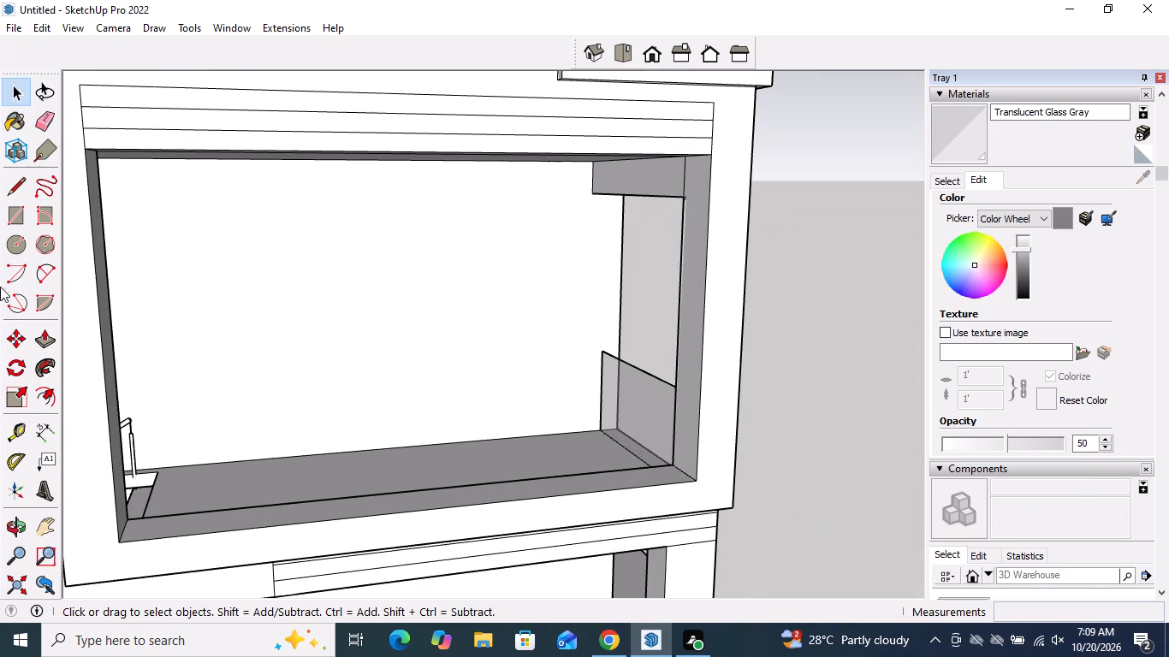
click(15, 197)
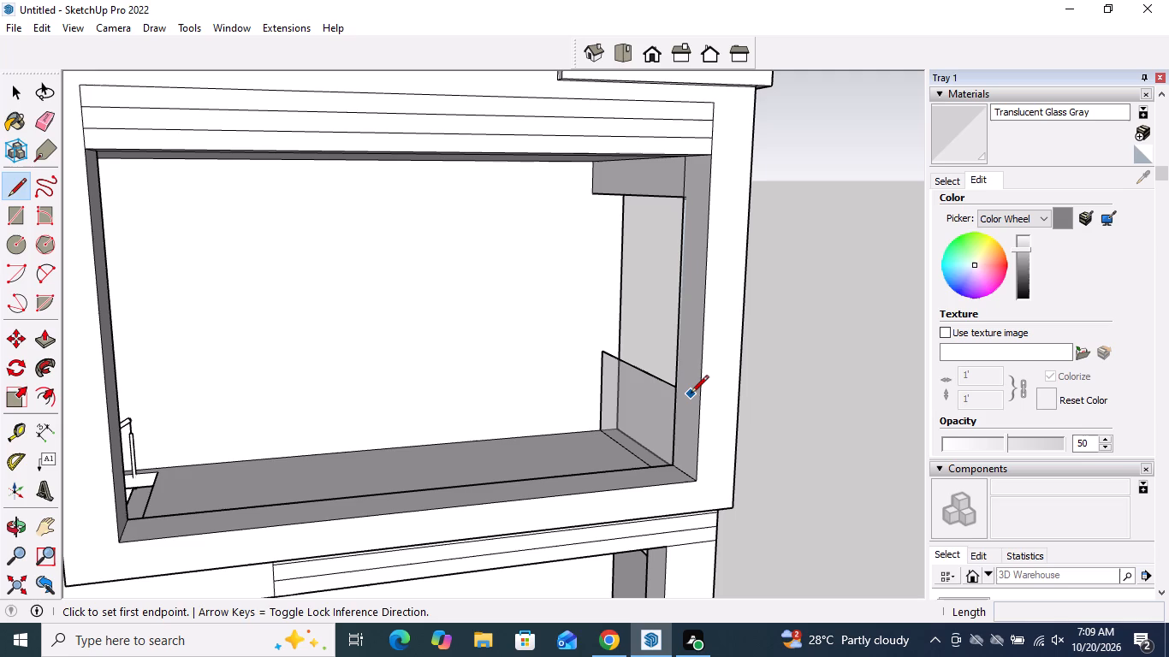
click(691, 394)
middle_drag(472, 398, 211, 406)
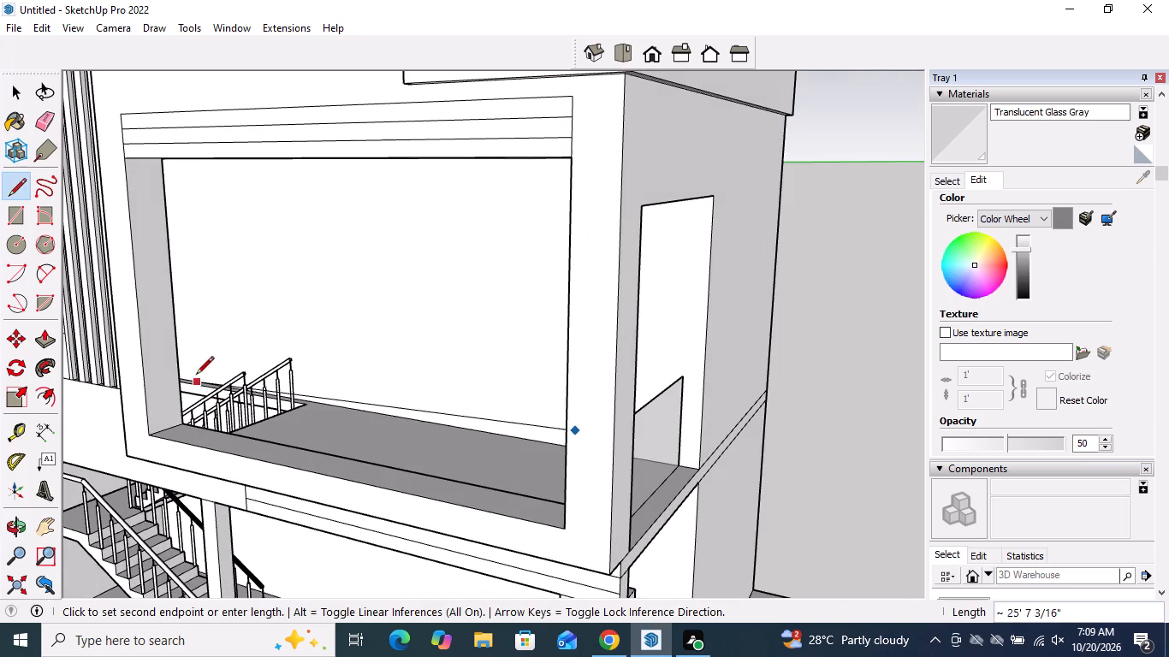
click(162, 370)
scroll(162, 403, up, 3)
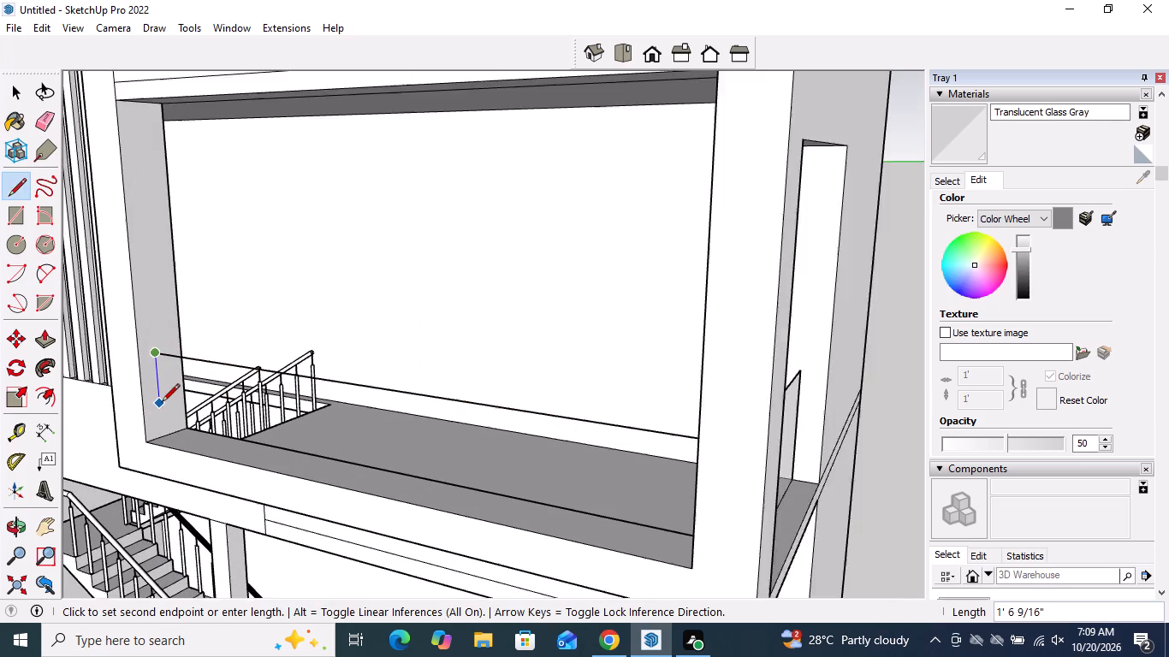
click(167, 432)
middle_drag(205, 444, 322, 512)
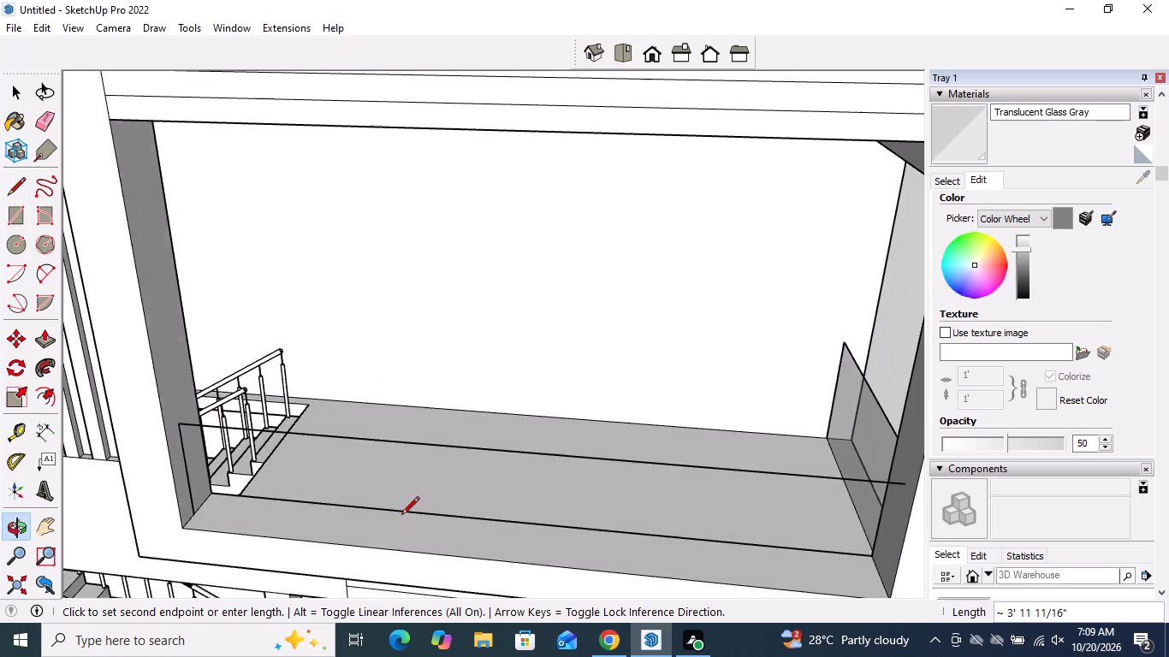
click(884, 580)
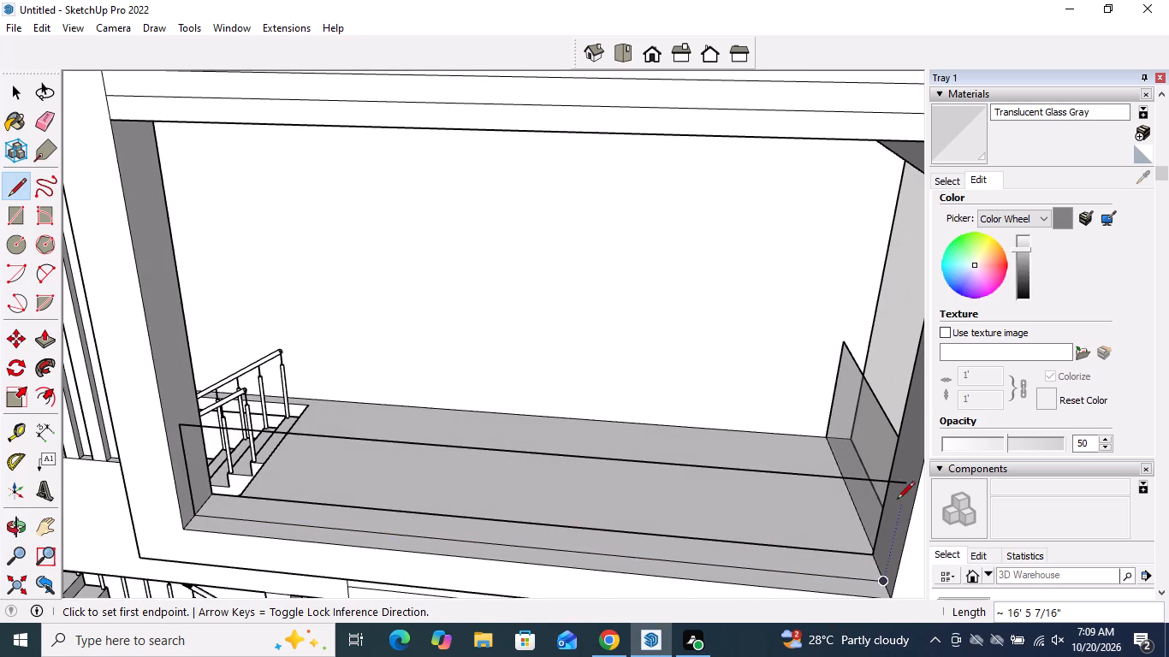
click(904, 488)
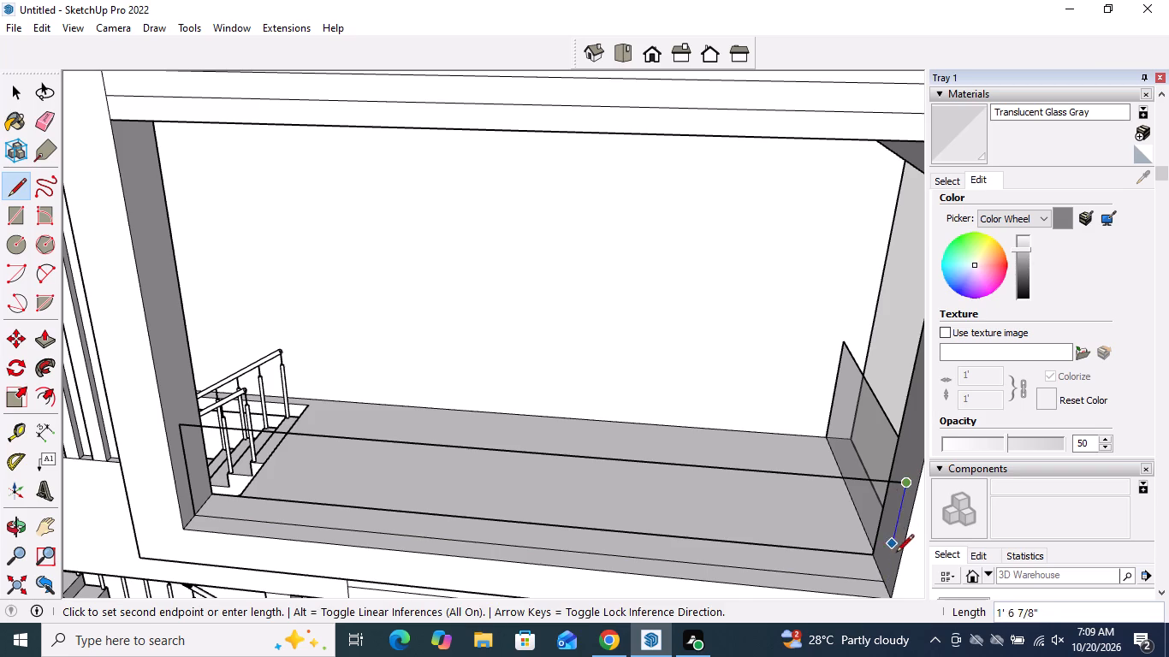
click(887, 581)
key(space)
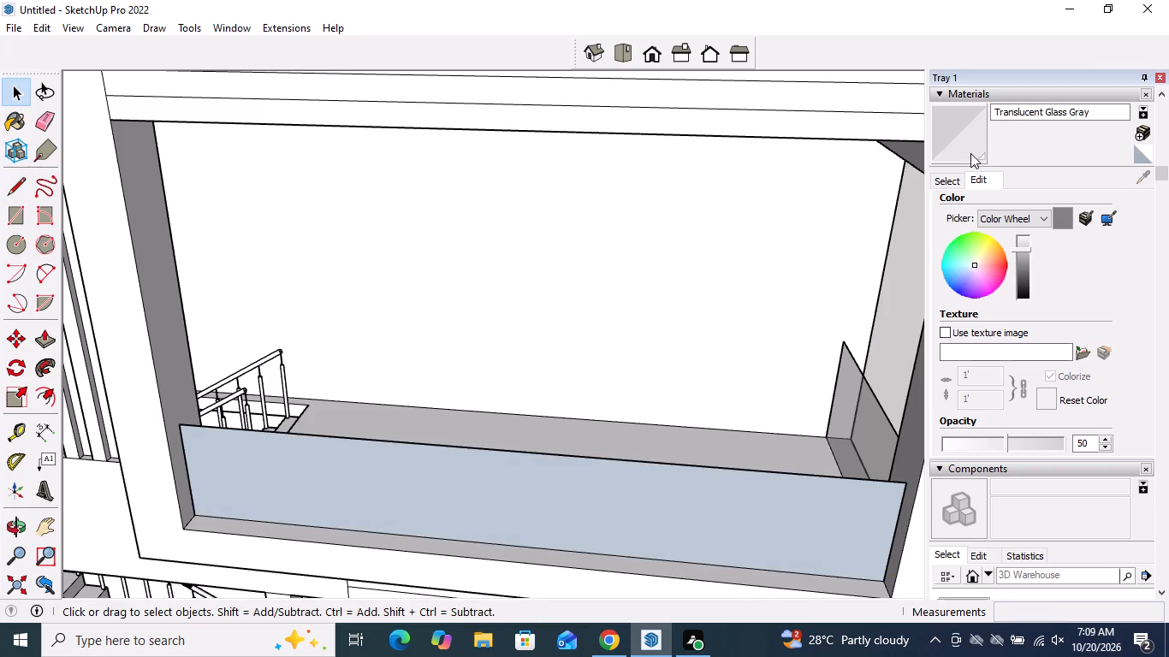
Paint the front opening's parapet panel with the lightened Translucent Glass Gray material.
click(970, 153)
click(636, 524)
key(space)
scroll(620, 435, down, 4)
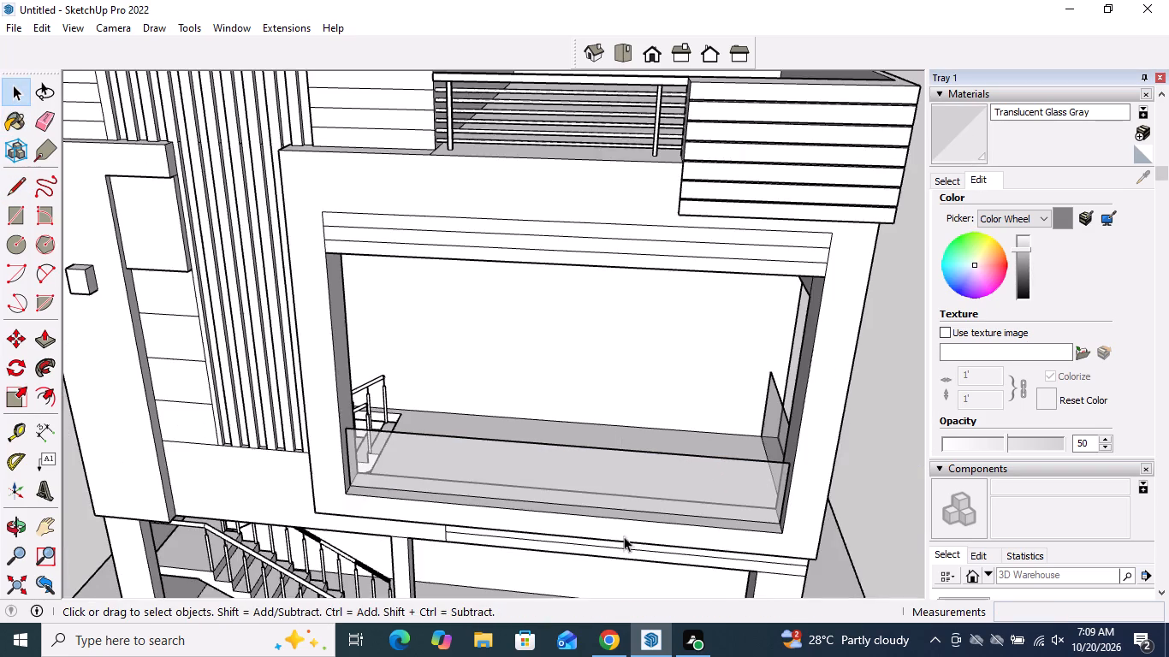
middle_drag(623, 528, 664, 317)
scroll(674, 502, down, 3)
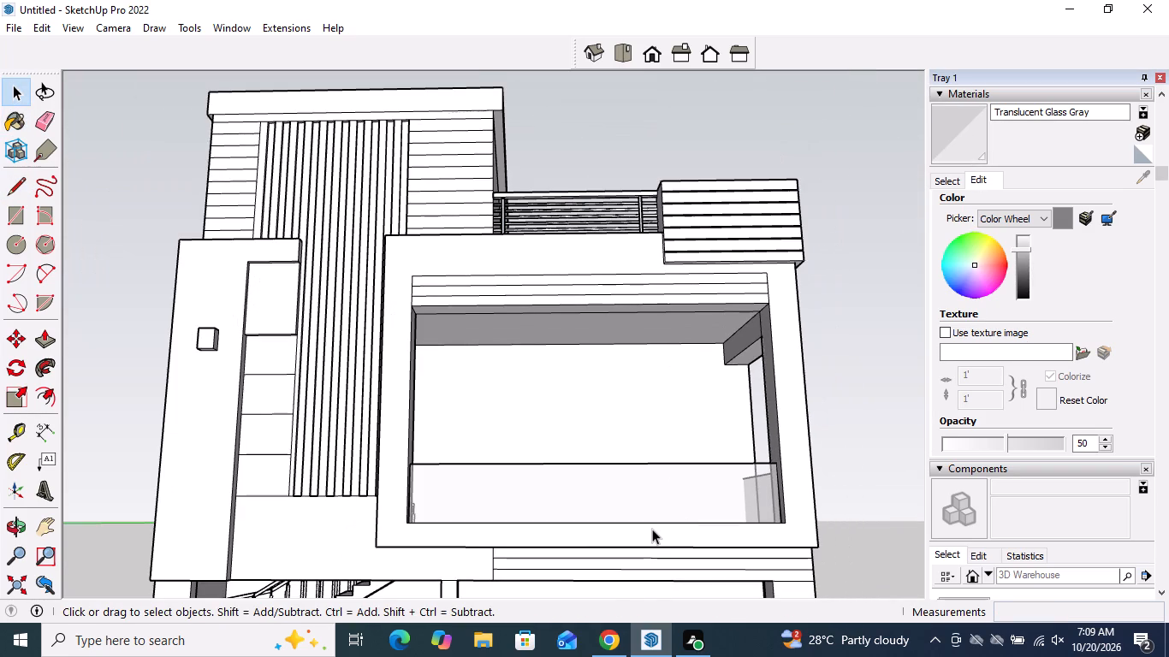
scroll(667, 439, down, 3)
middle_drag(631, 389, 671, 583)
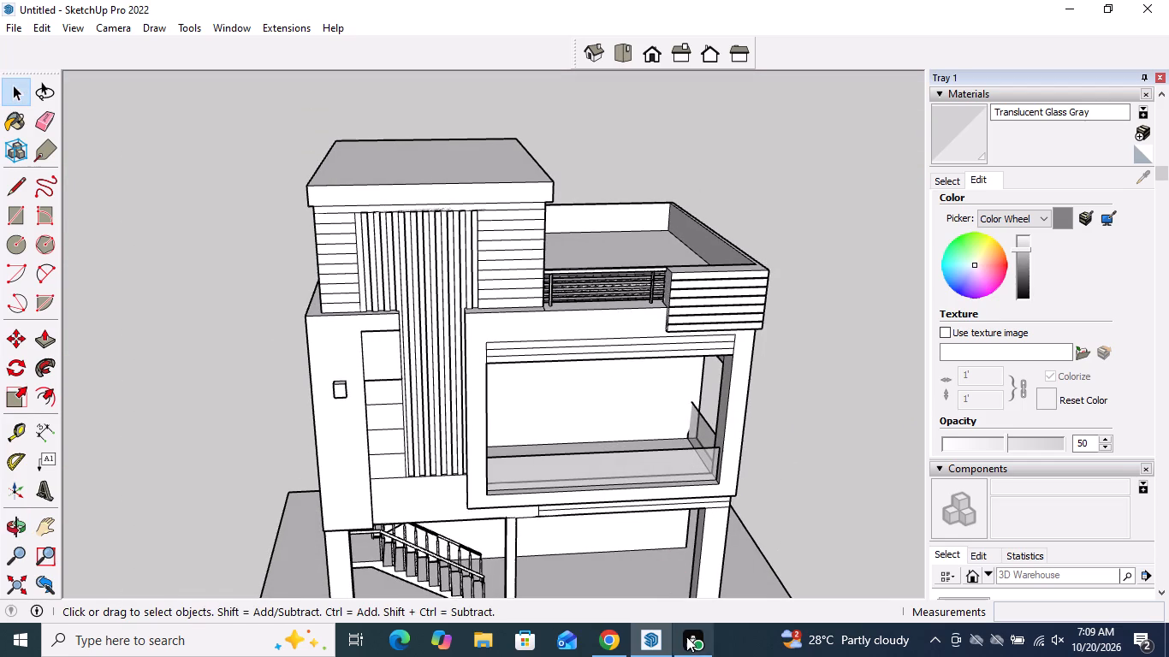
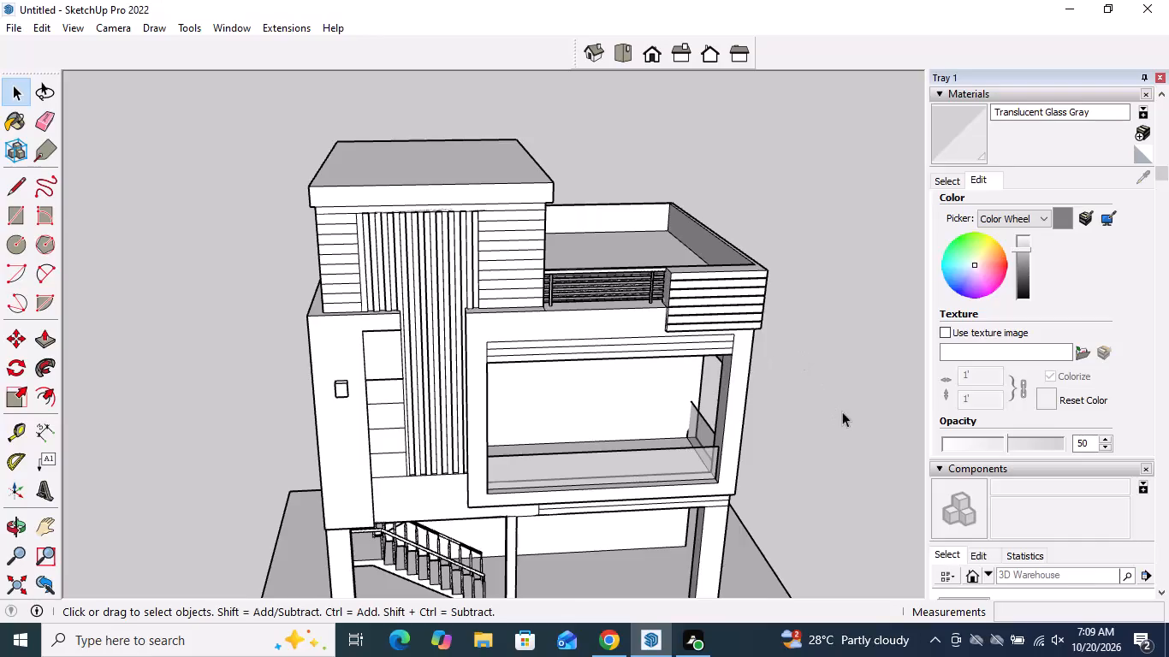
Examine the house's front facade, roof terrace and glass parapets from several viewing angles.
middle_drag(842, 410, 832, 338)
scroll(832, 340, down, 1)
middle_drag(843, 389, 673, 441)
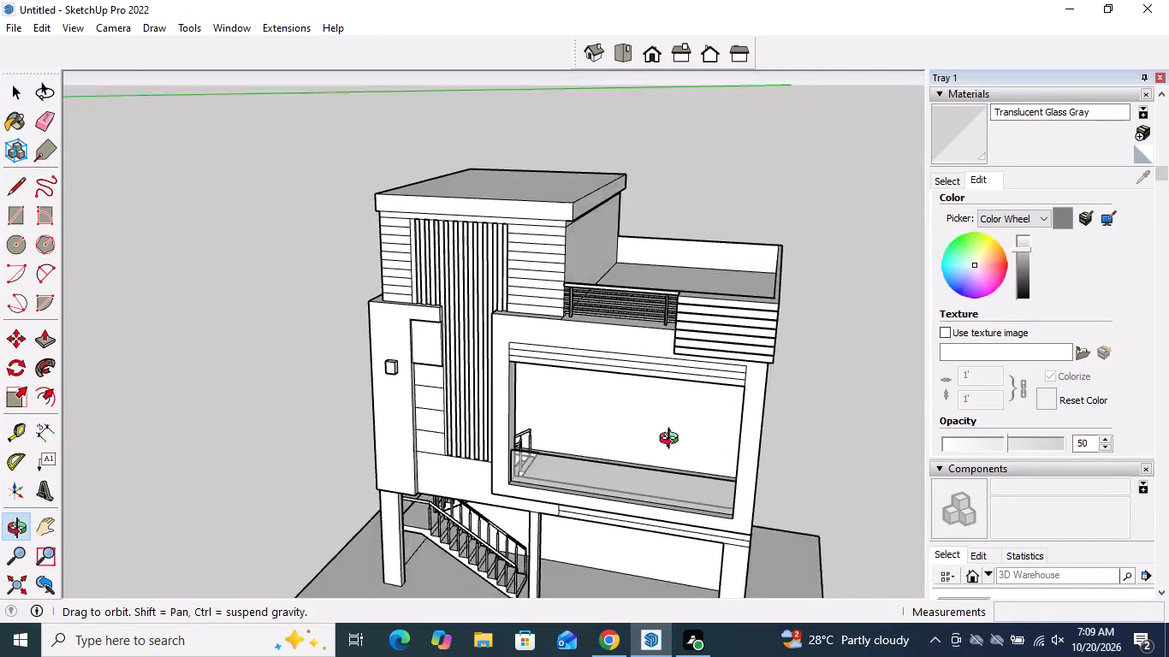
middle_drag(673, 441, 620, 426)
scroll(620, 426, up, 3)
middle_drag(620, 432, 647, 309)
scroll(648, 309, down, 2)
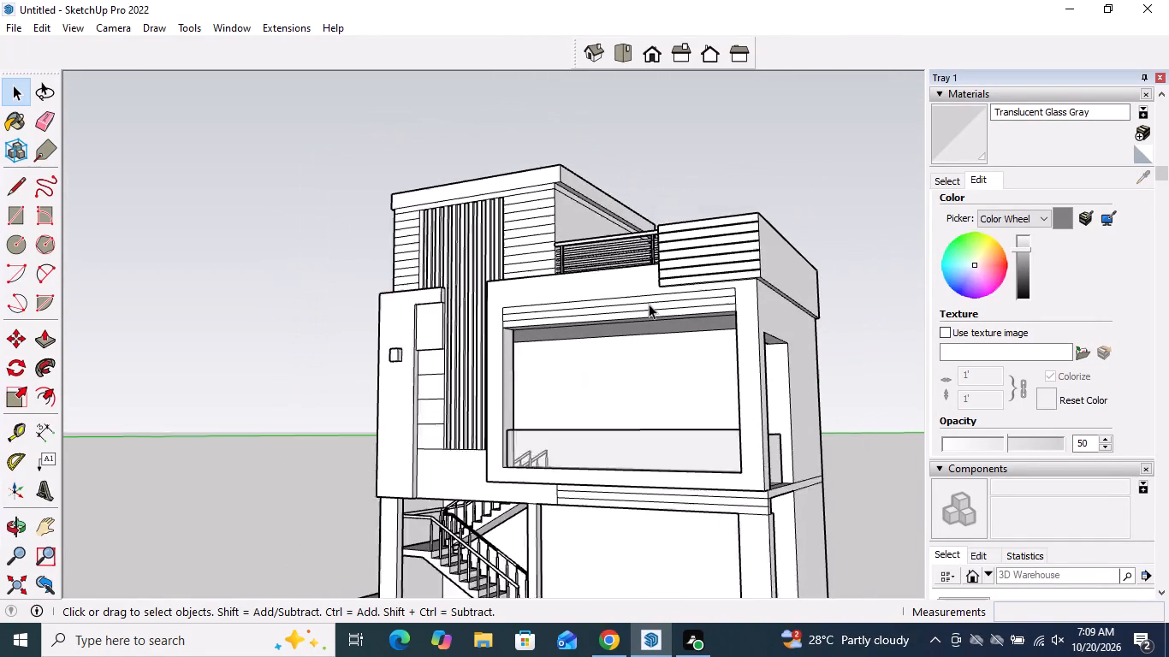
scroll(649, 304, down, 7)
middle_drag(667, 378, 814, 416)
scroll(587, 360, up, 4)
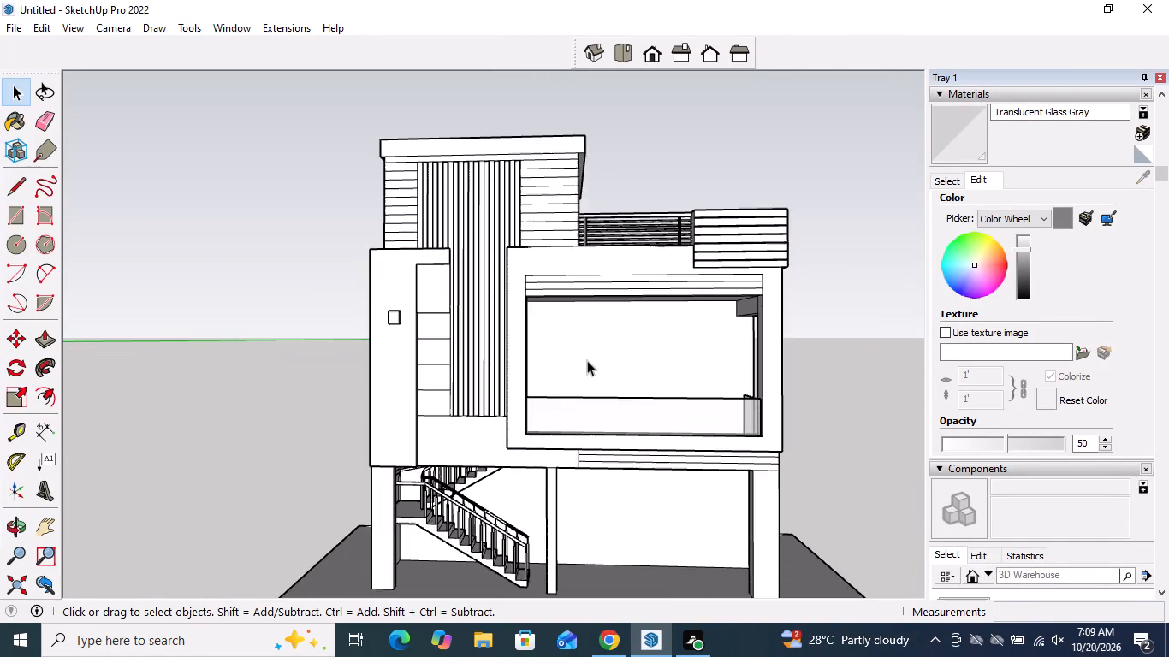
Draw an upright door rectangle about 7' 10 1/2" high and 3' 2 3/8" wide on the wall behind the front opening.
scroll(587, 360, up, 4)
middle_drag(587, 358, 594, 375)
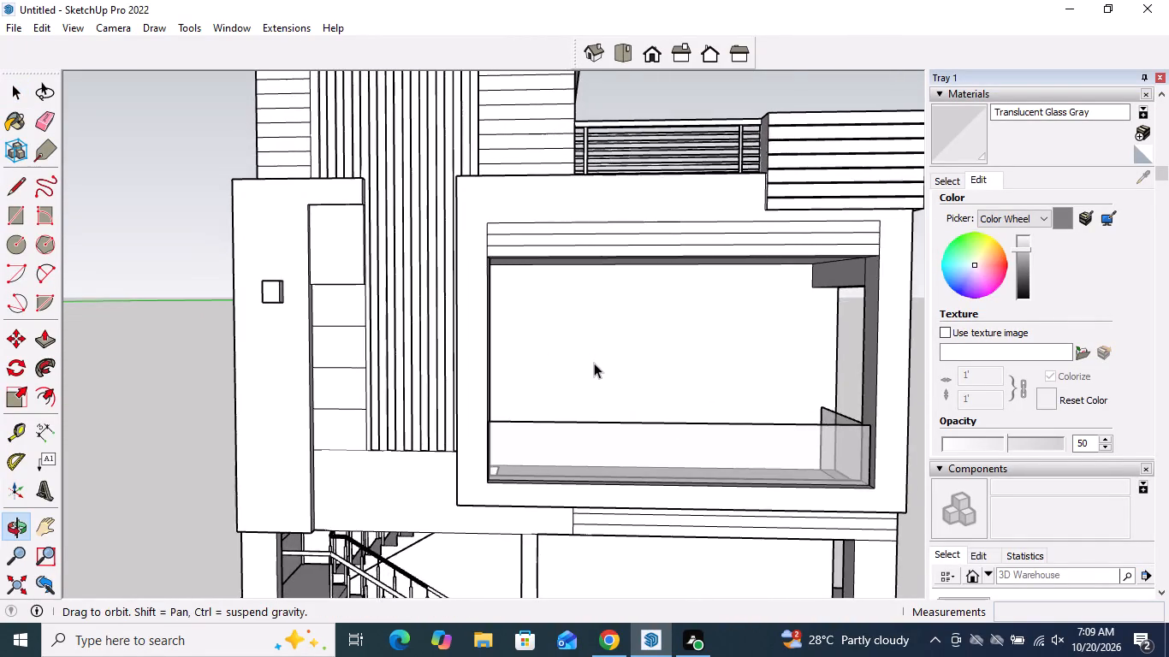
scroll(594, 362, up, 4)
middle_drag(594, 360, 596, 387)
scroll(596, 388, down, 3)
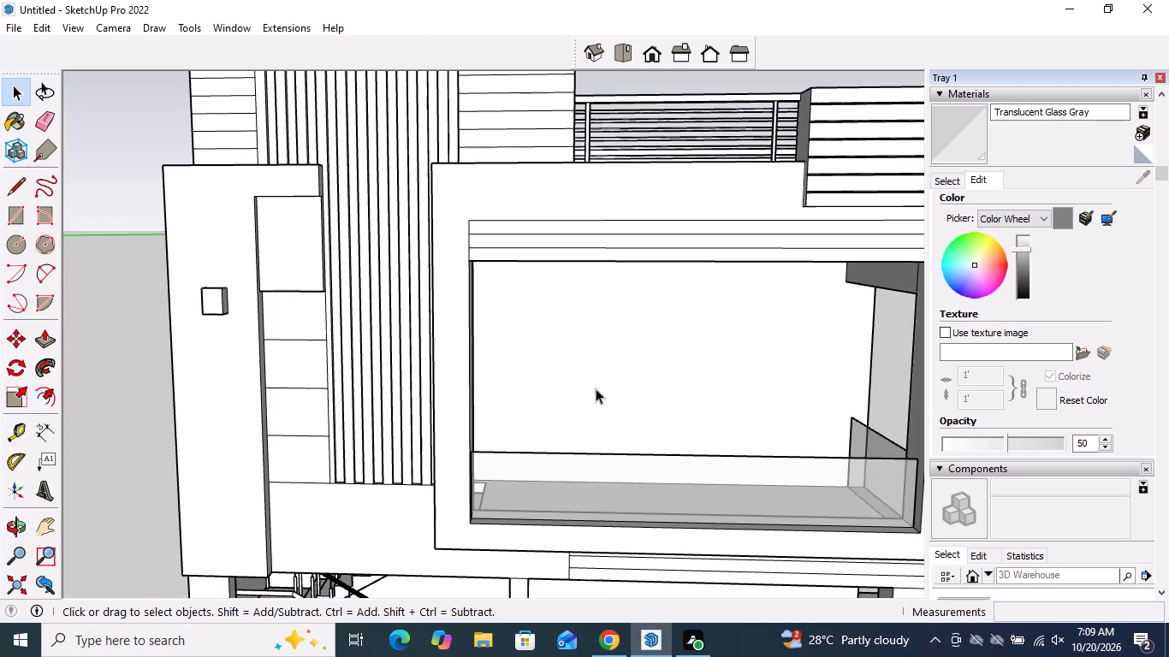
click(23, 214)
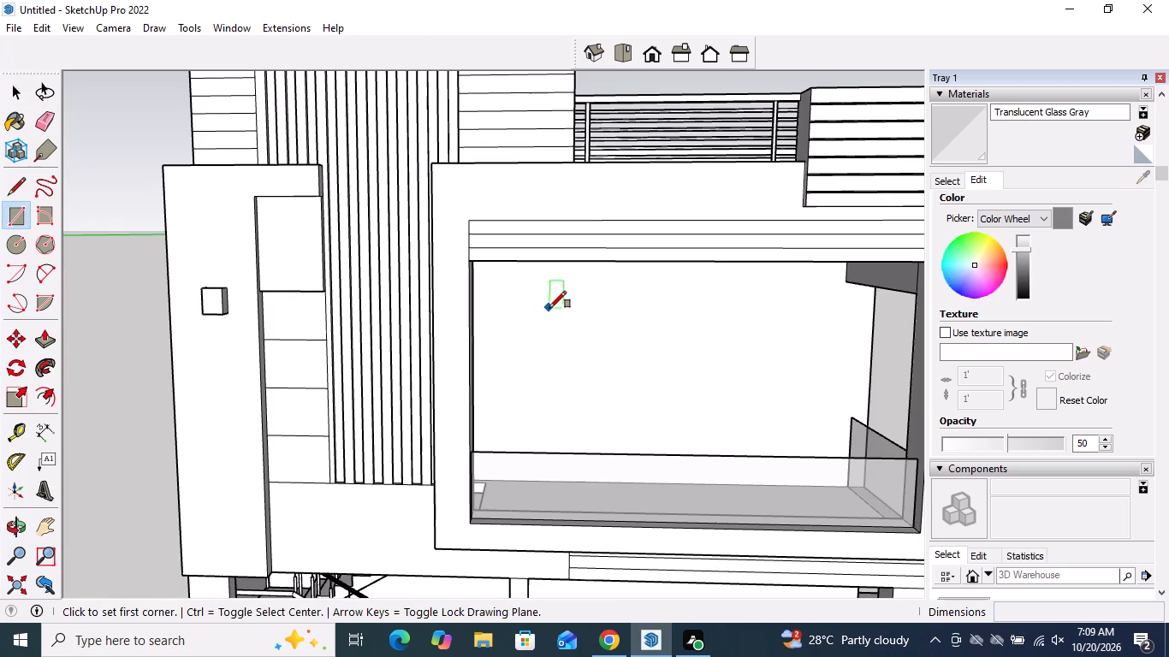
middle_drag(549, 305, 549, 277)
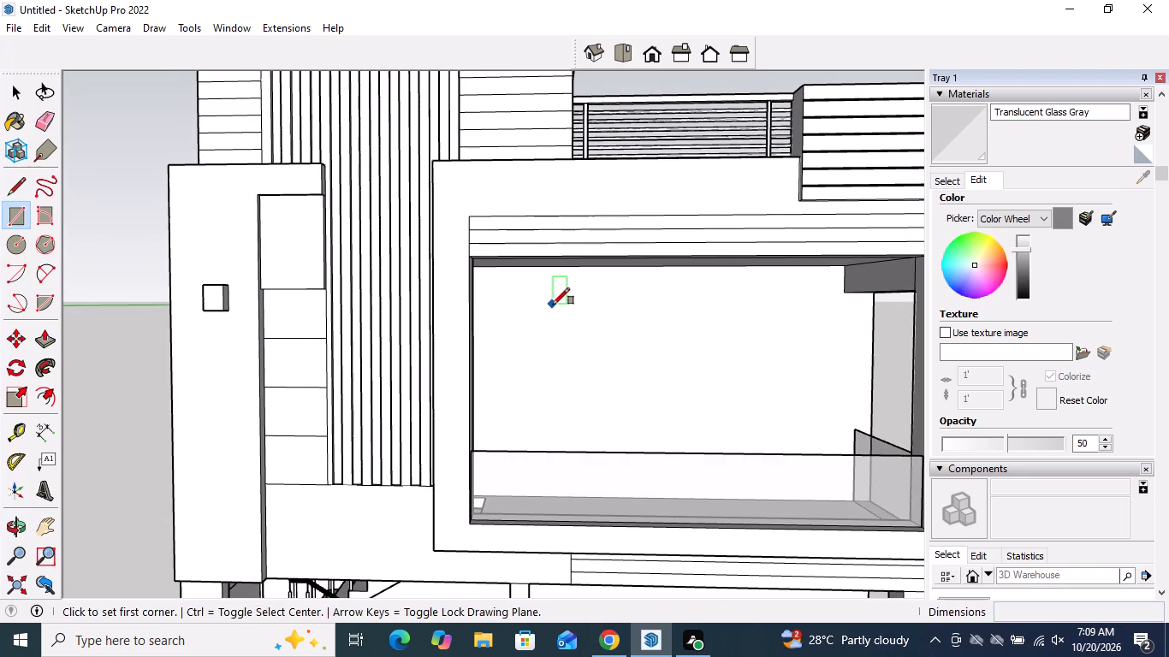
click(549, 306)
middle_drag(577, 352, 590, 451)
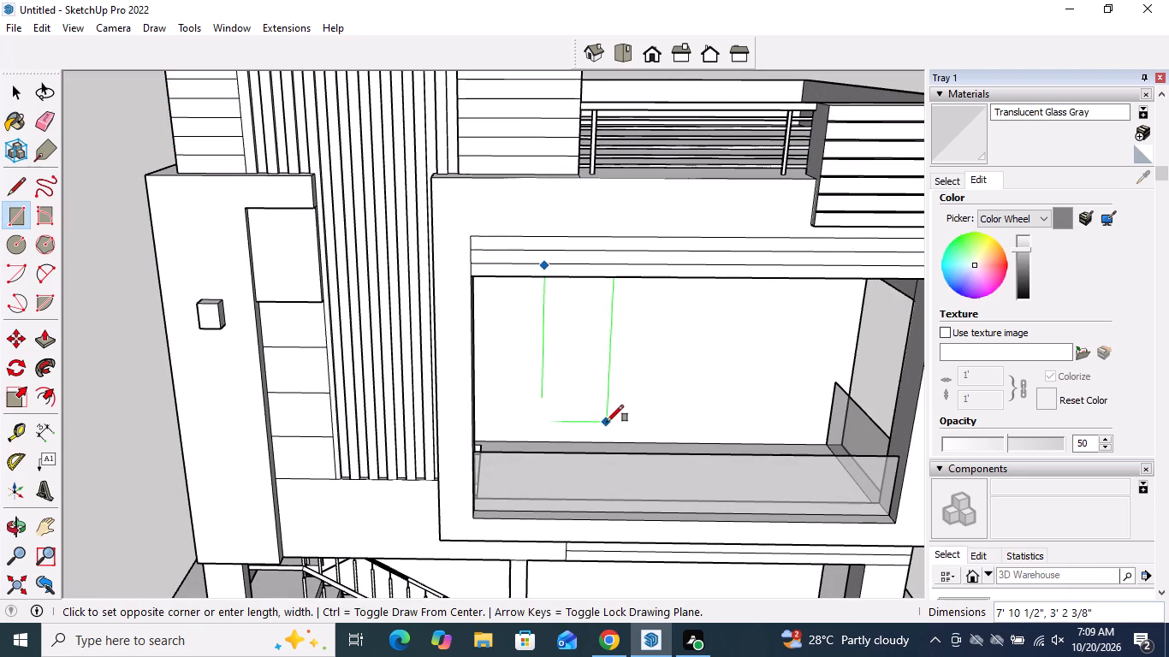
click(608, 427)
middle_drag(603, 435, 568, 316)
key(space)
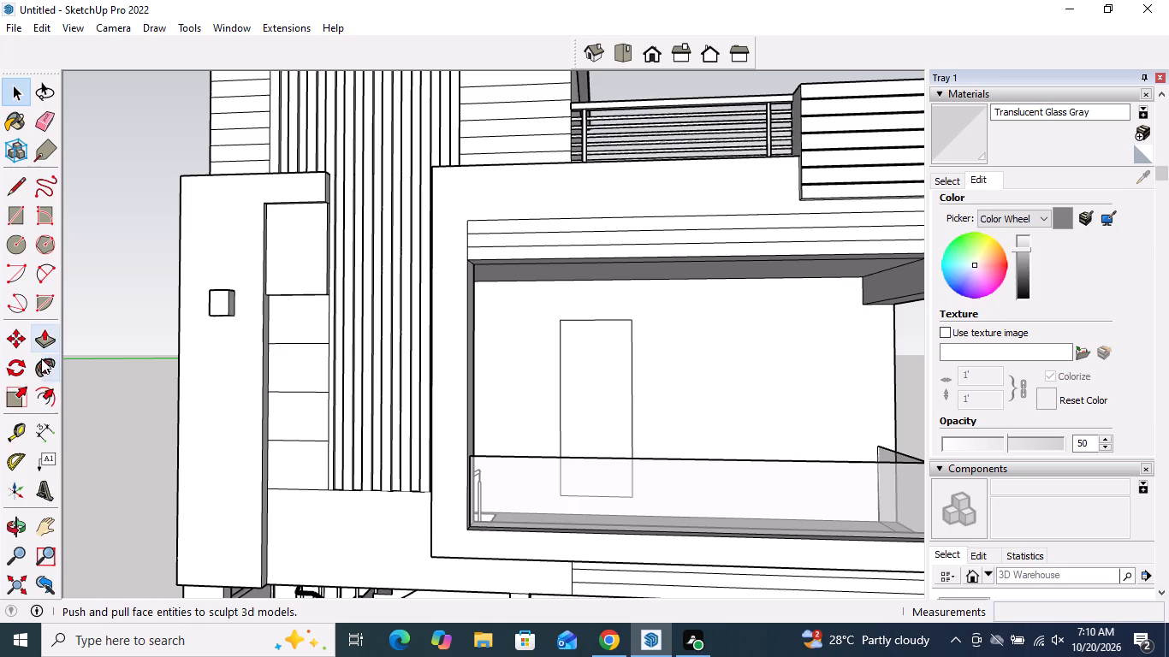
Offset the door rectangle's outline inward by about 1 11/16" to form a frame border.
click(41, 394)
scroll(706, 324, up, 4)
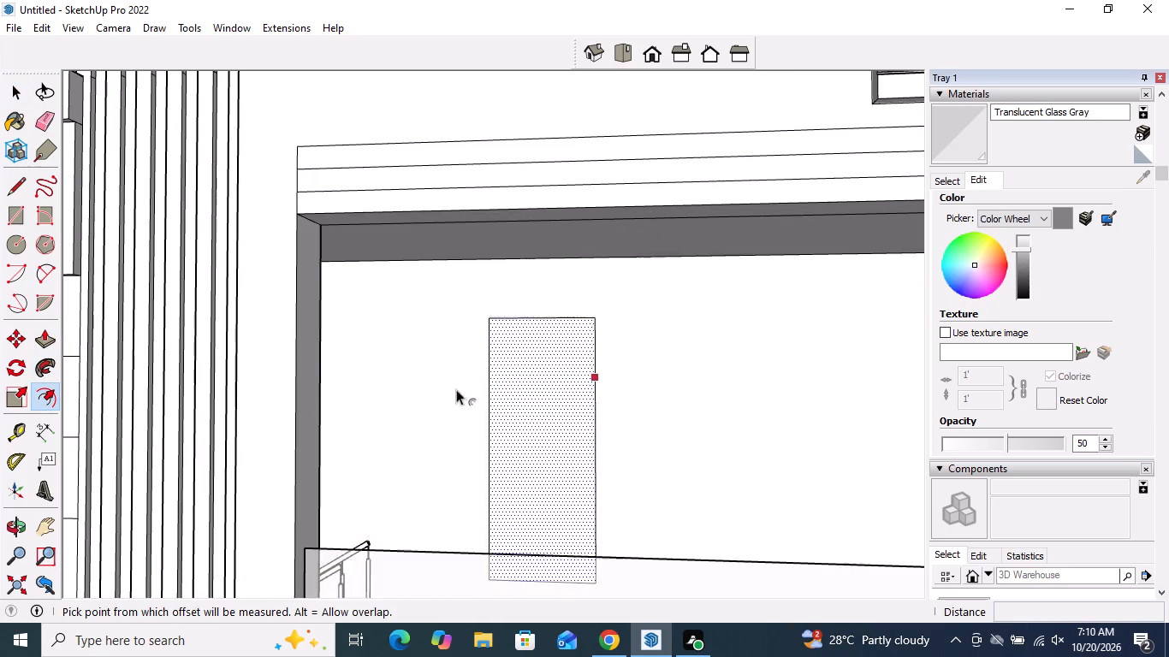
scroll(518, 396, up, 4)
click(510, 398)
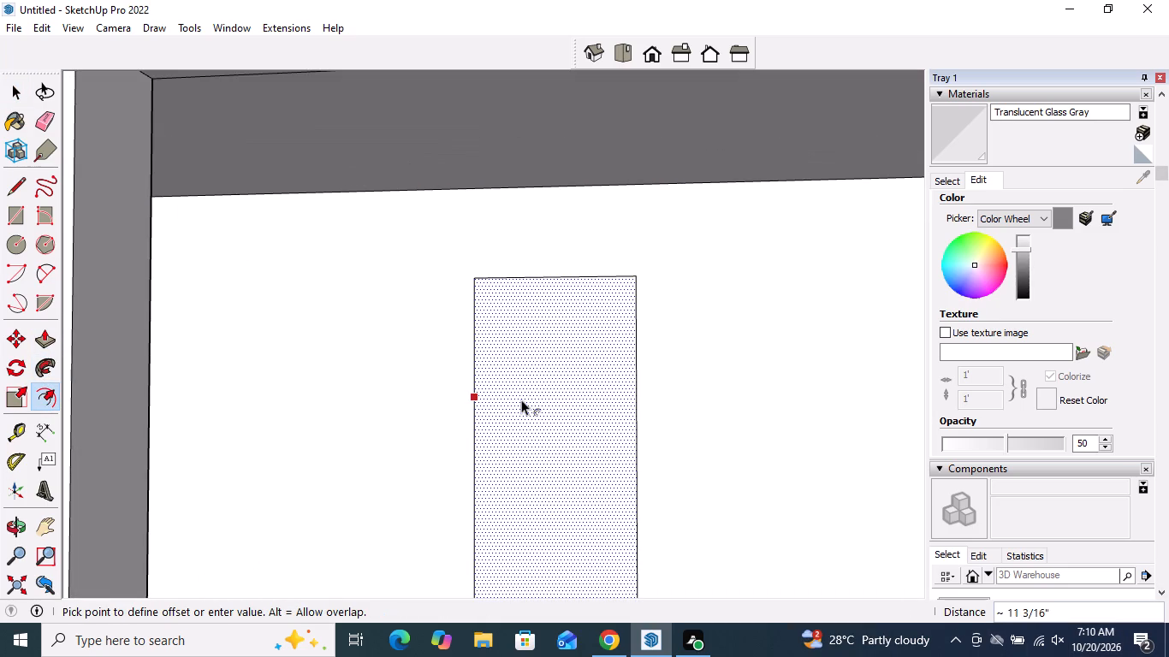
scroll(485, 394, up, 6)
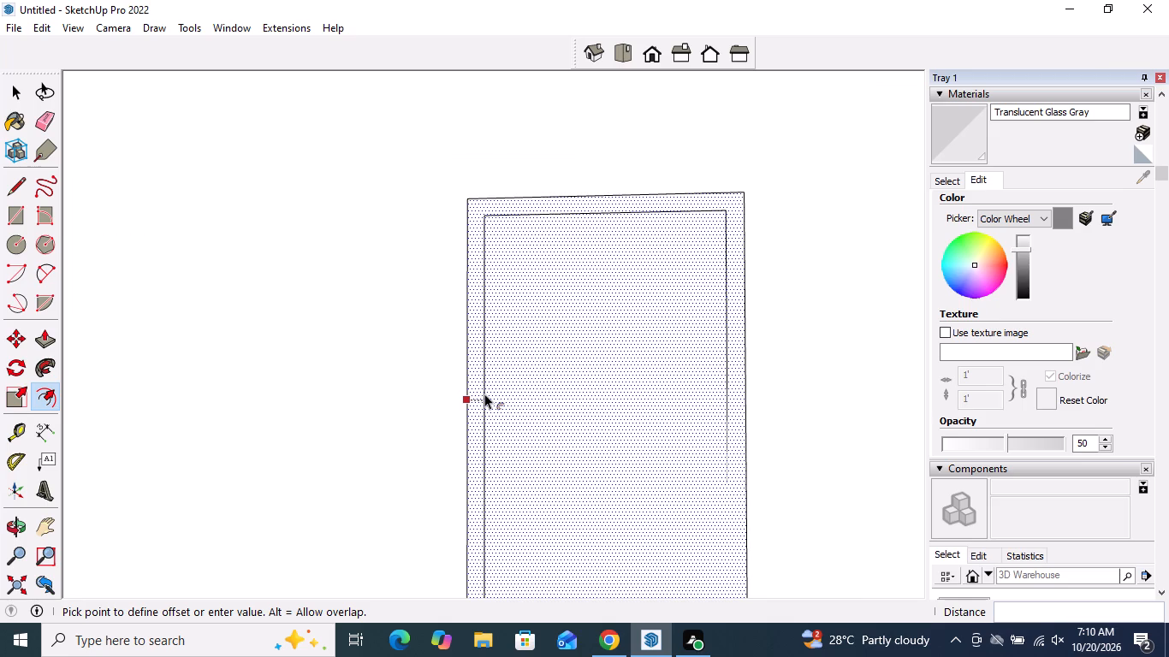
scroll(484, 394, up, 2)
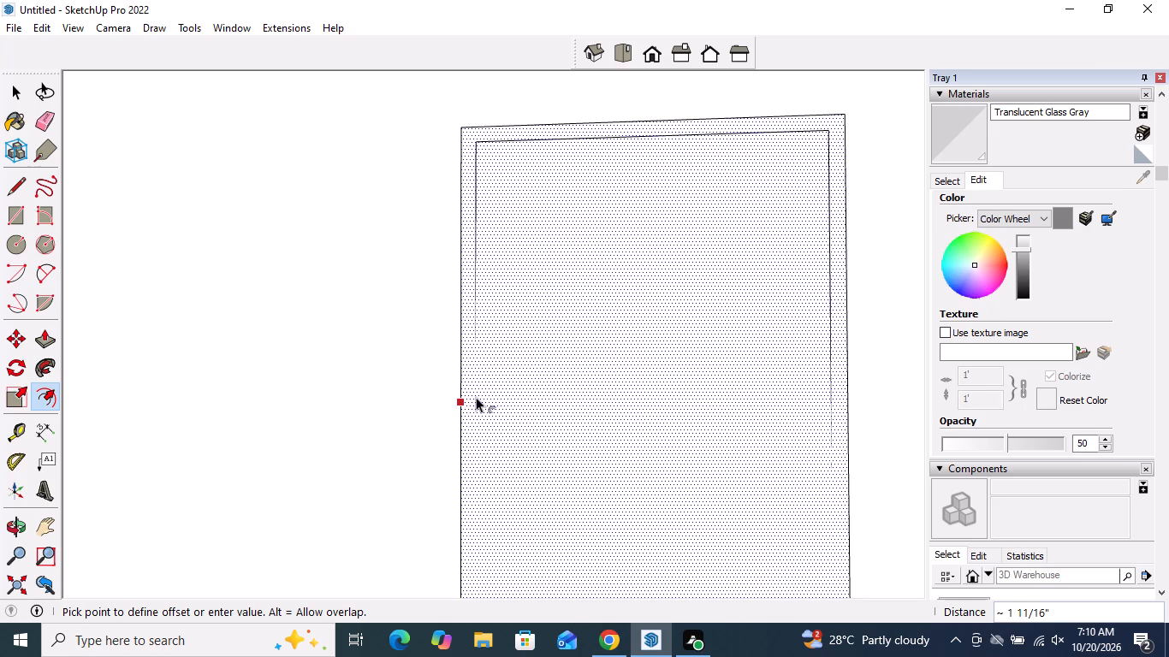
click(475, 397)
key(space)
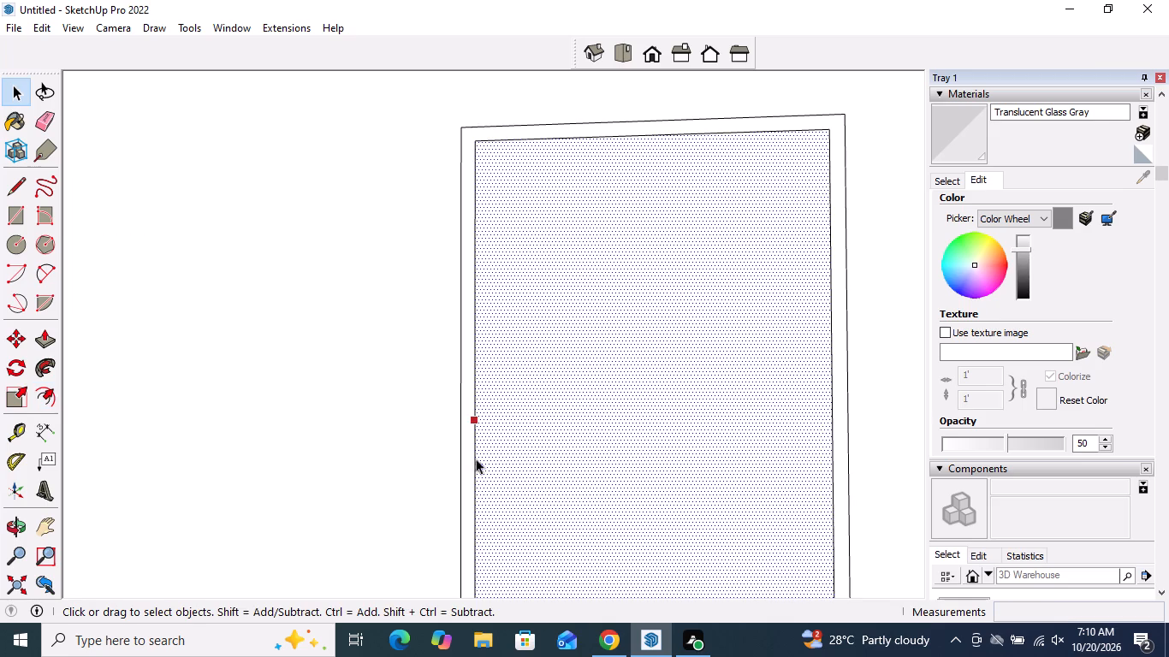
scroll(488, 377, down, 20)
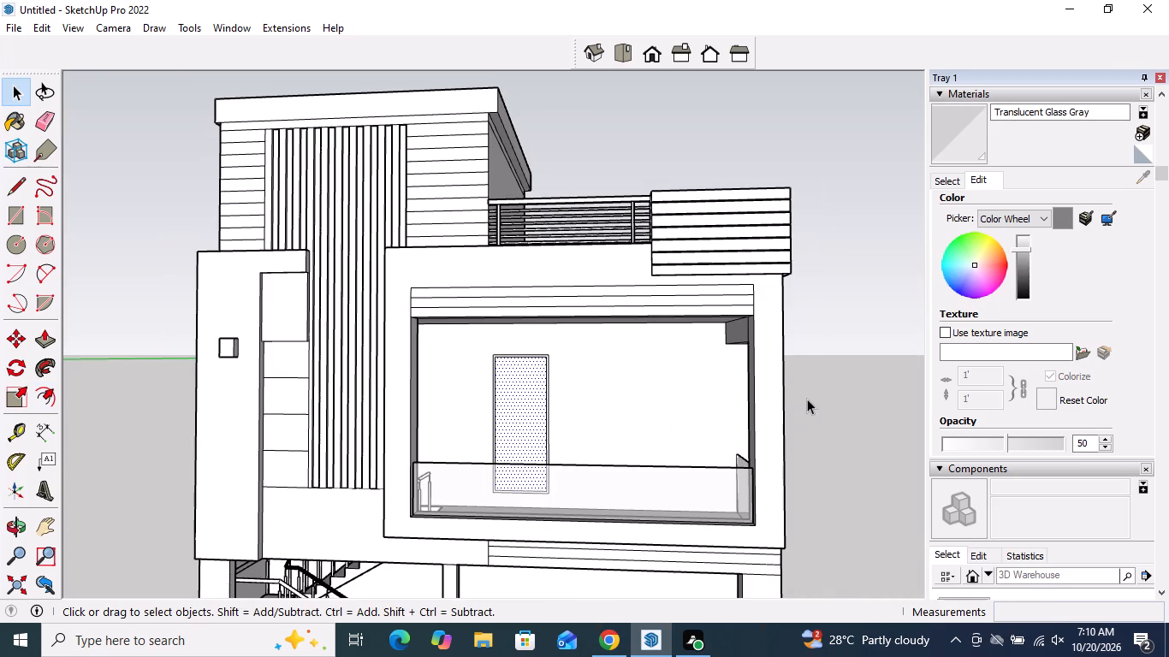
click(807, 399)
Delete the bottom edge of the inner door outline.
scroll(486, 471, up, 4)
middle_drag(535, 400, 498, 535)
scroll(514, 427, up, 5)
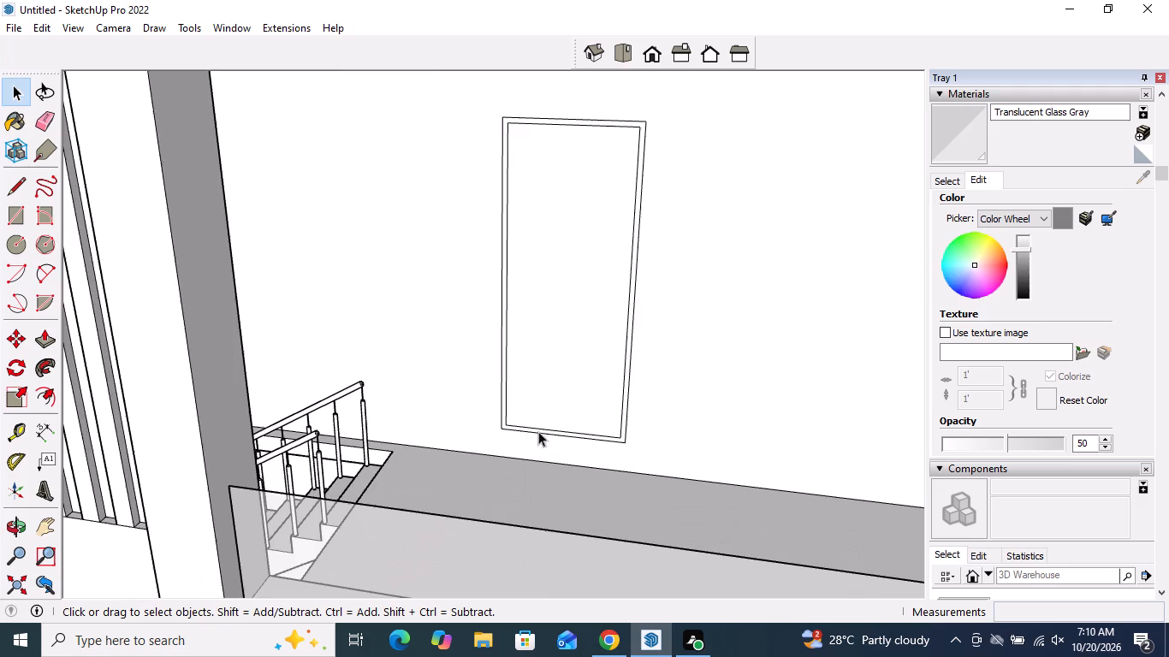
scroll(538, 431, up, 10)
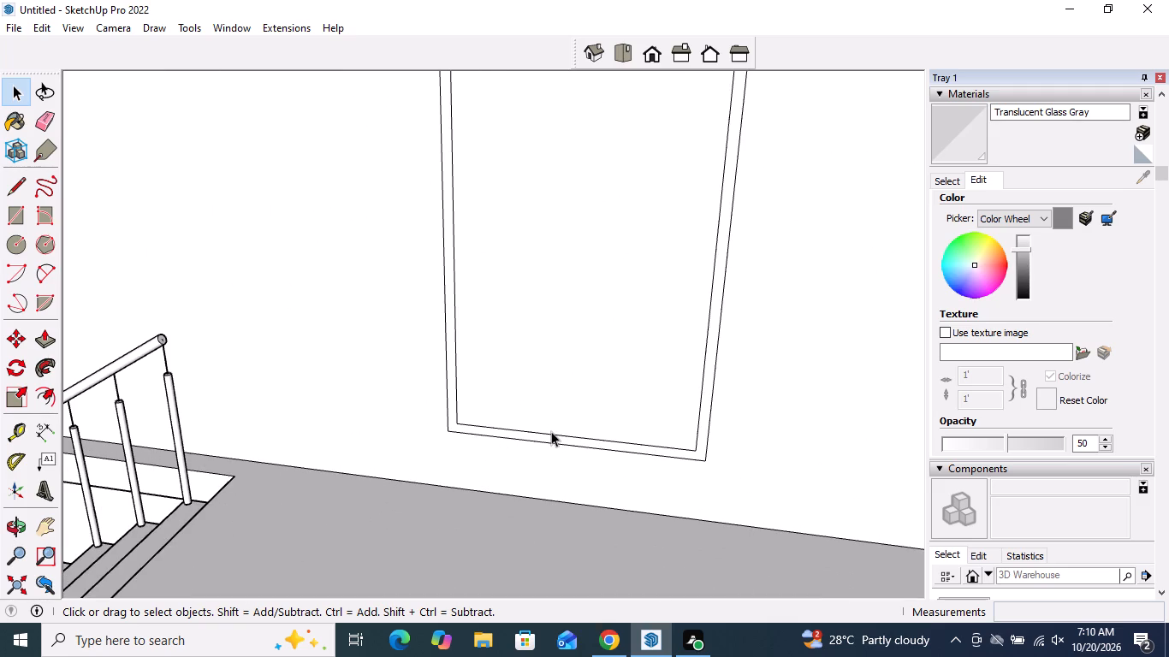
click(551, 434)
key(Delete)
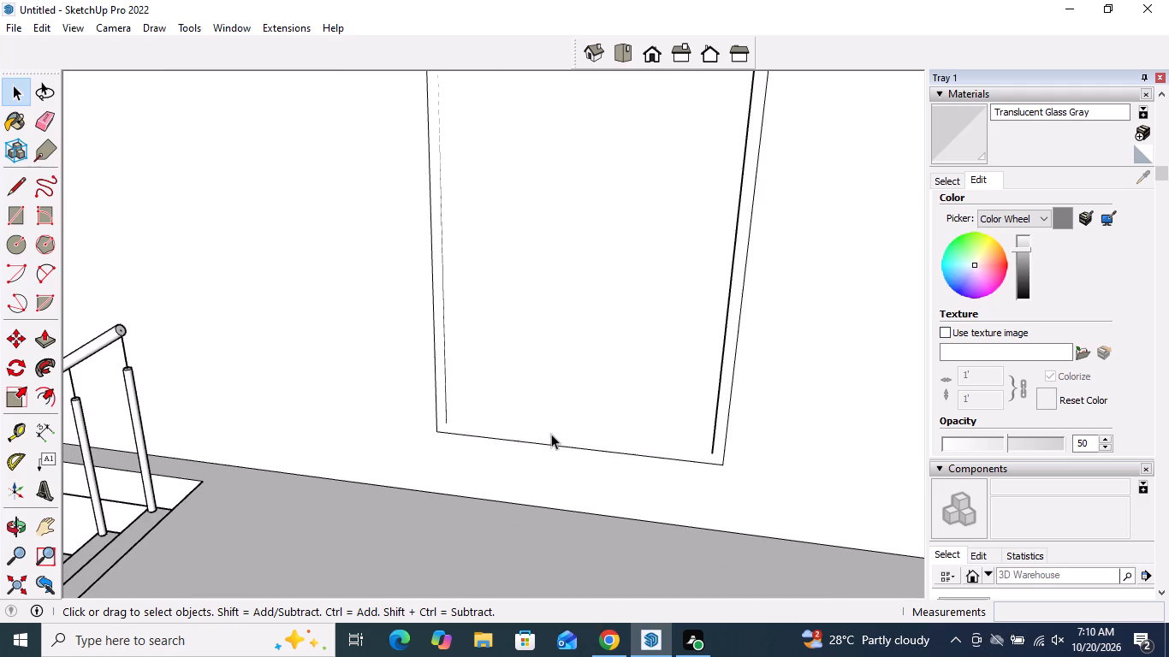
Draw short vertical lines extending both inner side edges of the door frame down to the door's bottom edge.
click(23, 198)
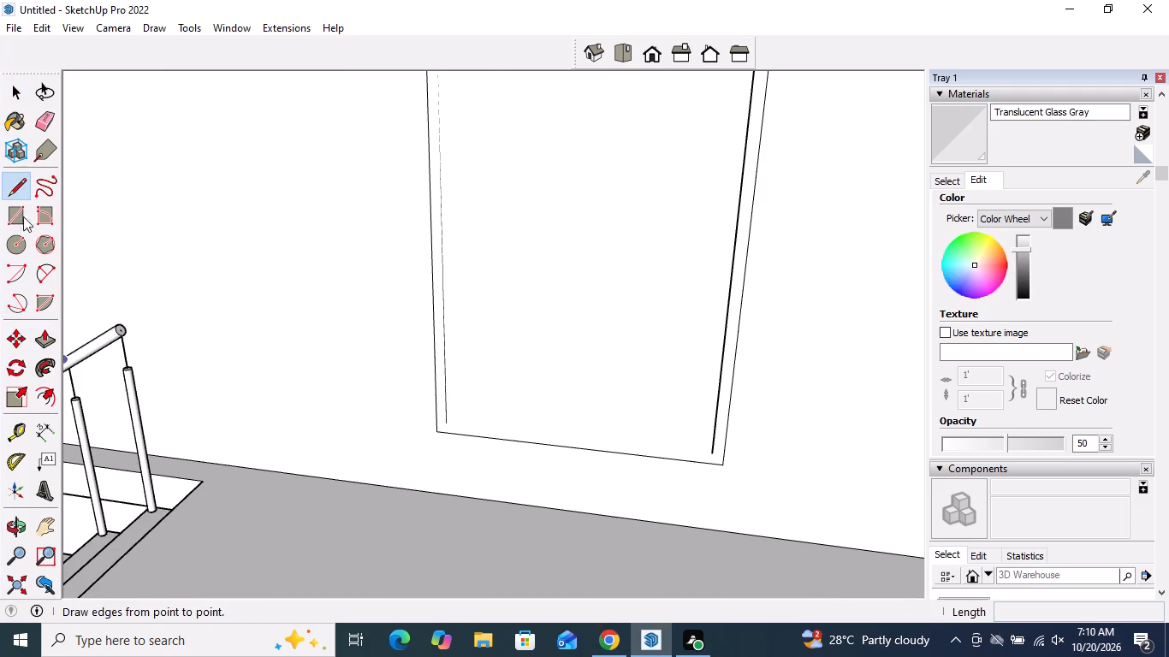
scroll(448, 450, up, 3)
click(442, 417)
click(441, 432)
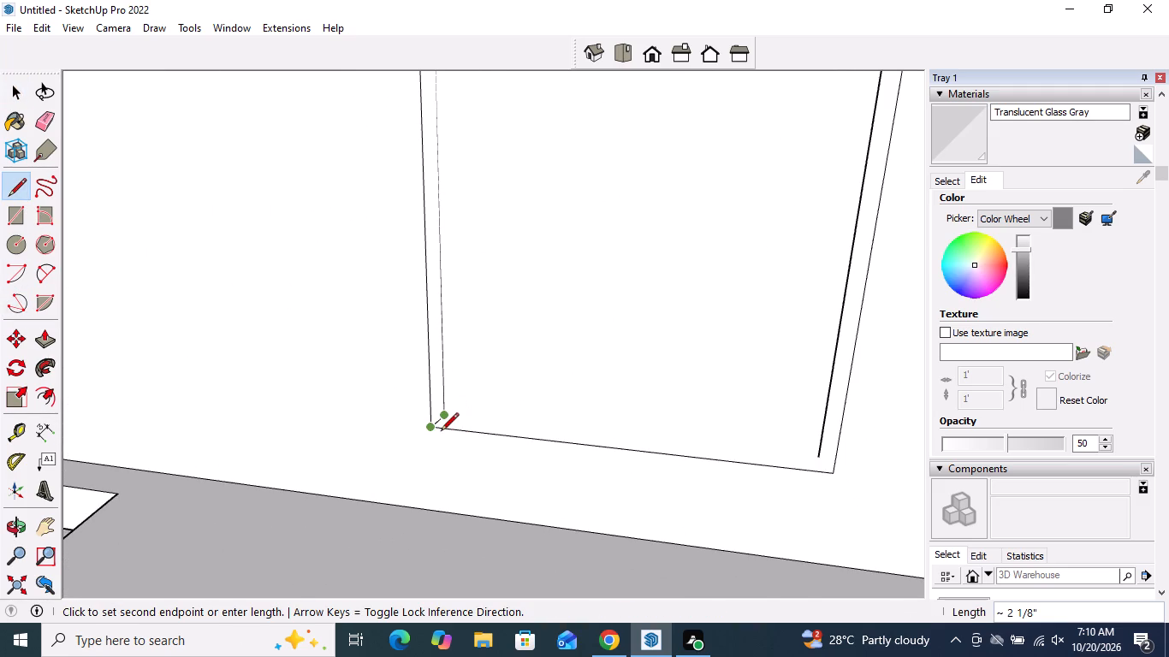
key(ctrl+z)
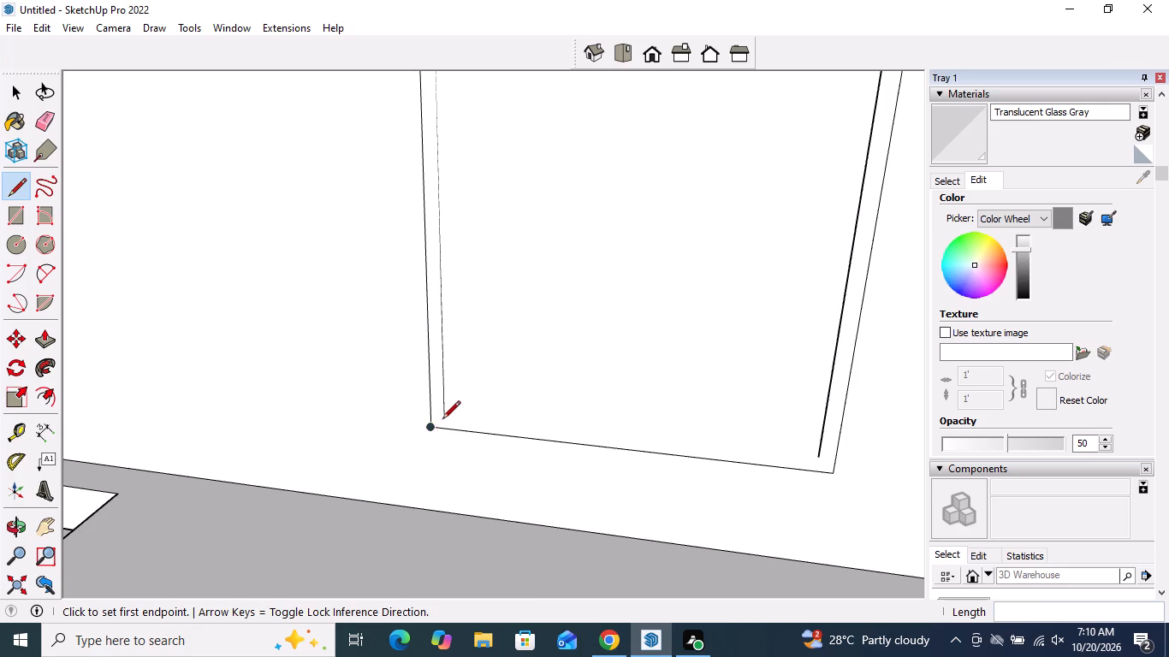
click(444, 417)
click(444, 433)
key(space)
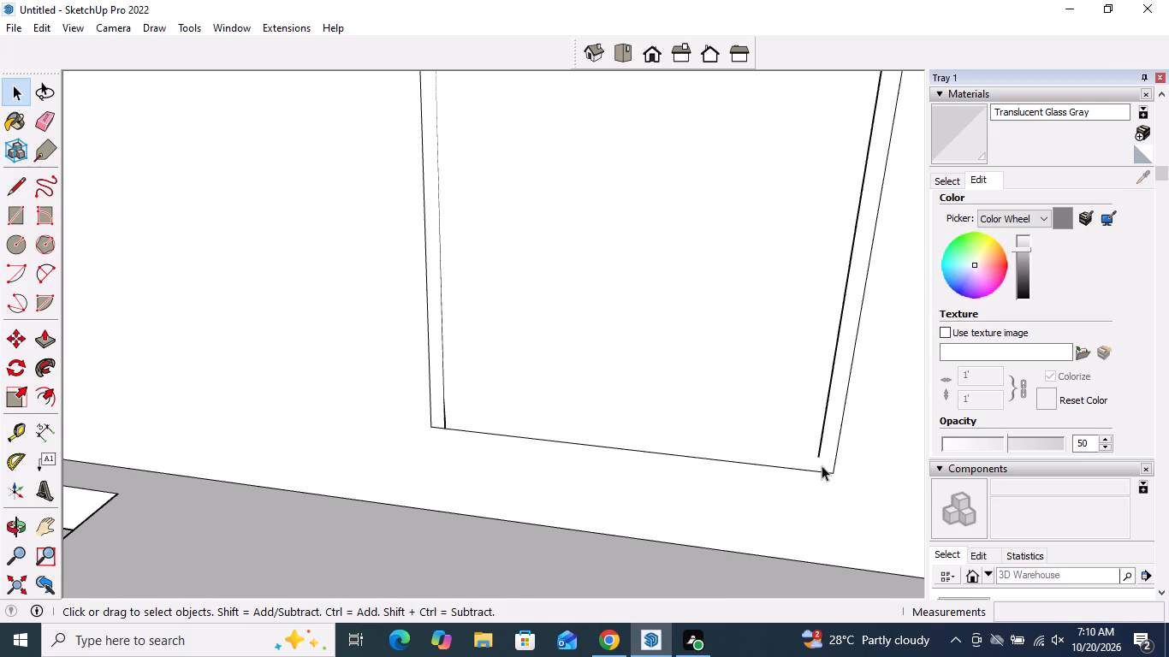
click(15, 190)
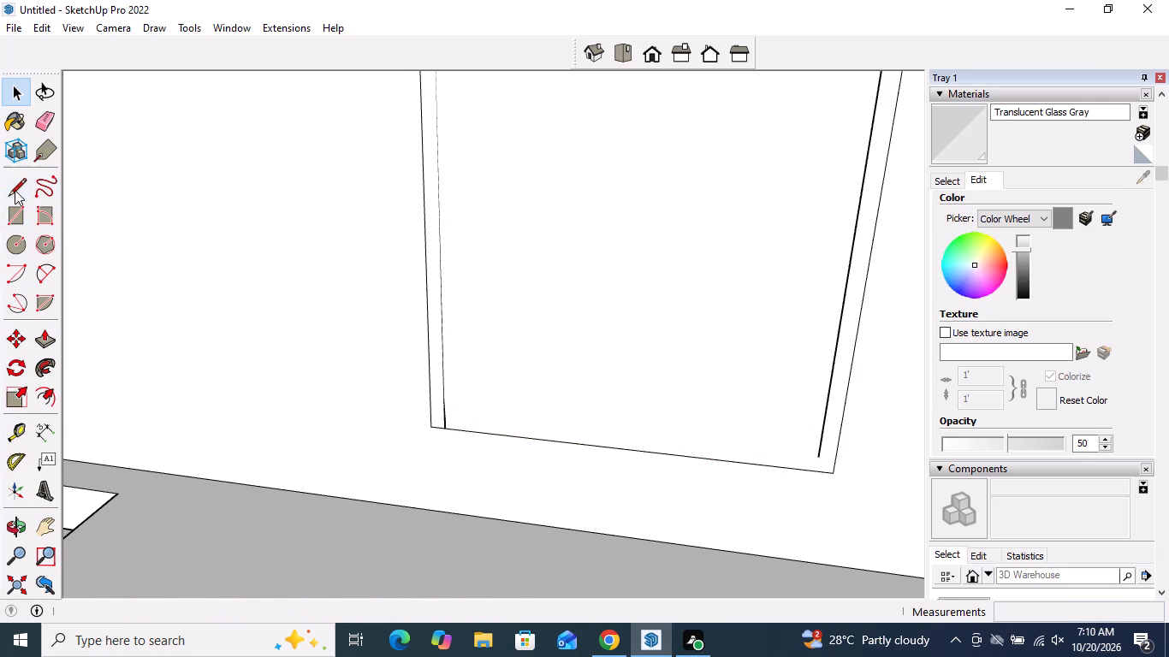
click(816, 461)
click(816, 471)
key(space)
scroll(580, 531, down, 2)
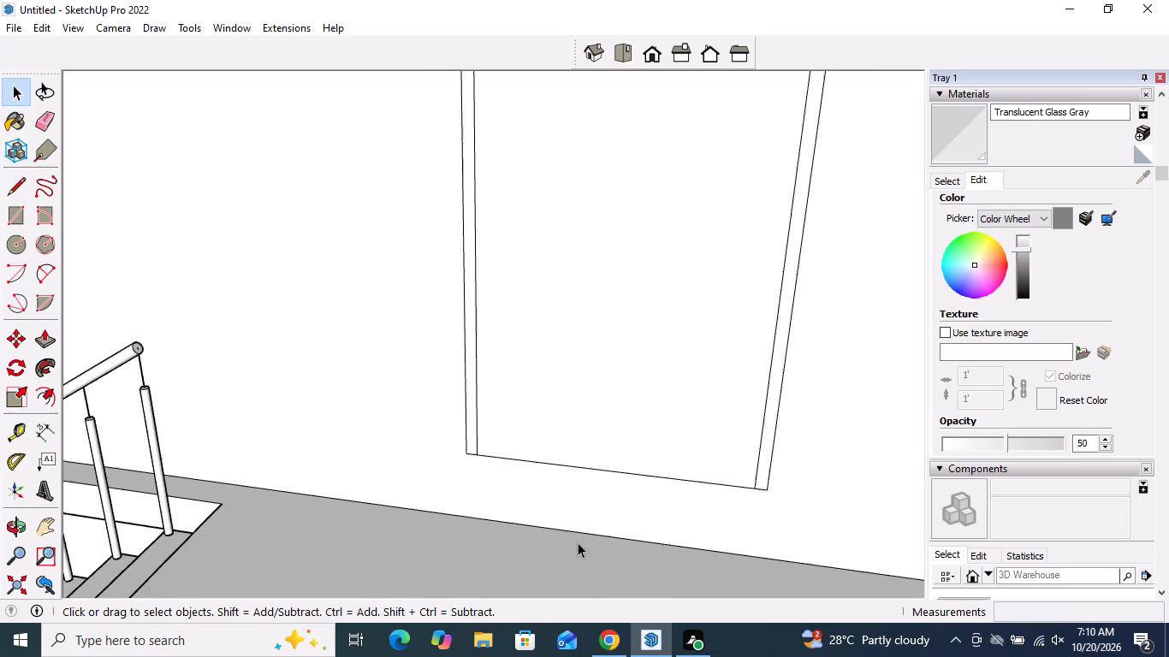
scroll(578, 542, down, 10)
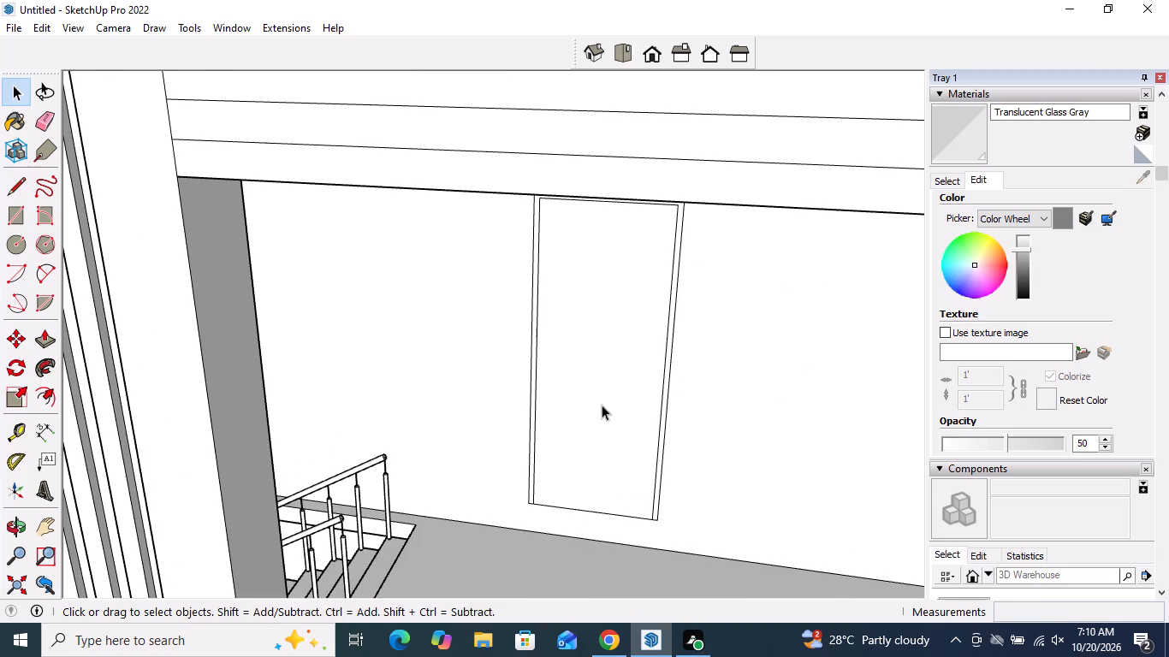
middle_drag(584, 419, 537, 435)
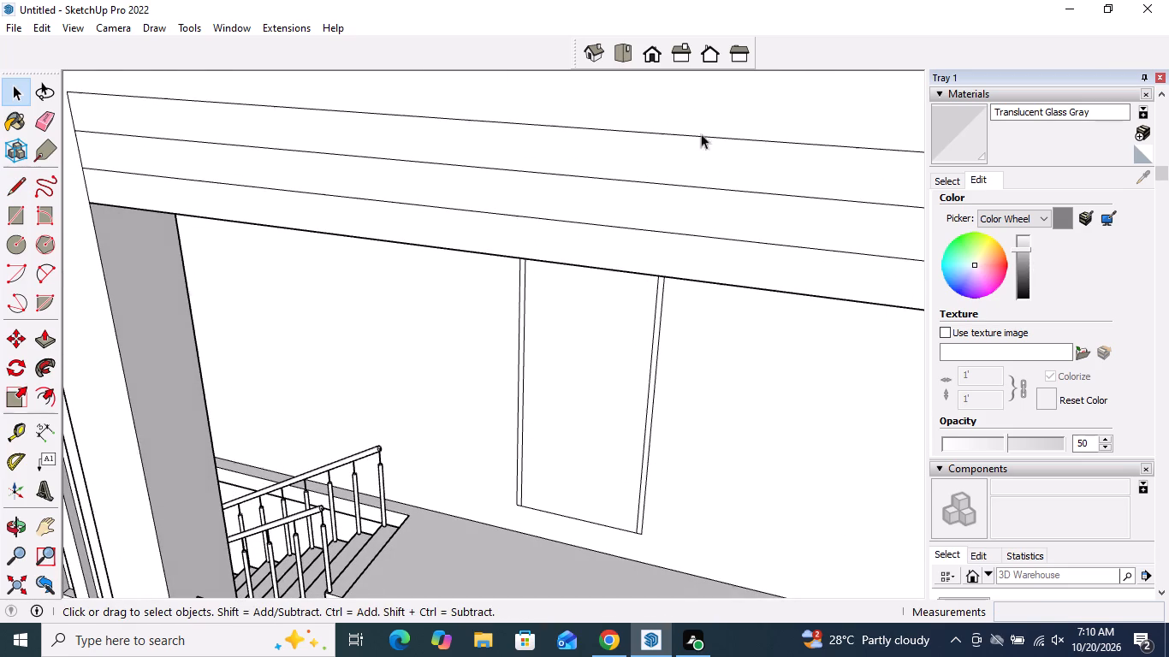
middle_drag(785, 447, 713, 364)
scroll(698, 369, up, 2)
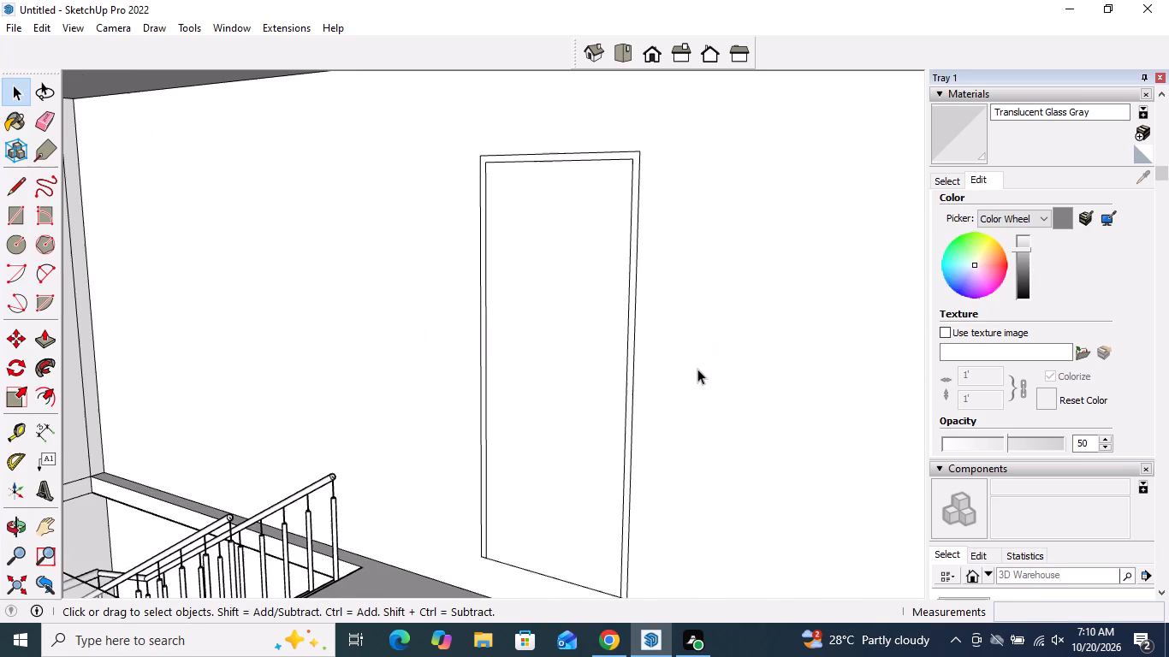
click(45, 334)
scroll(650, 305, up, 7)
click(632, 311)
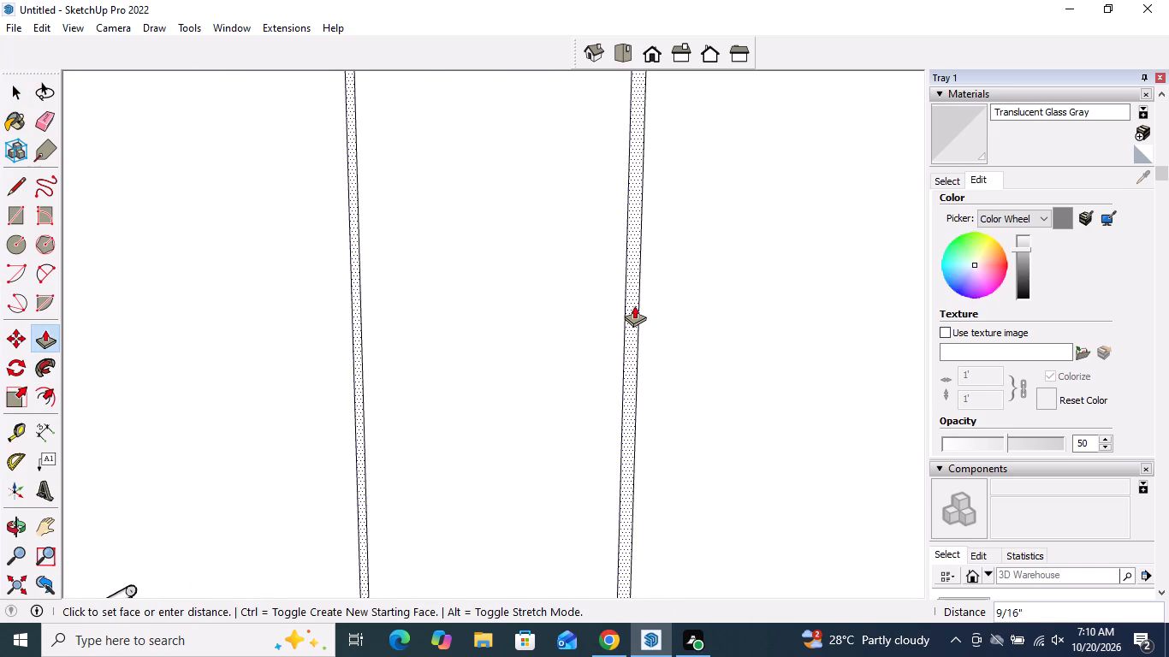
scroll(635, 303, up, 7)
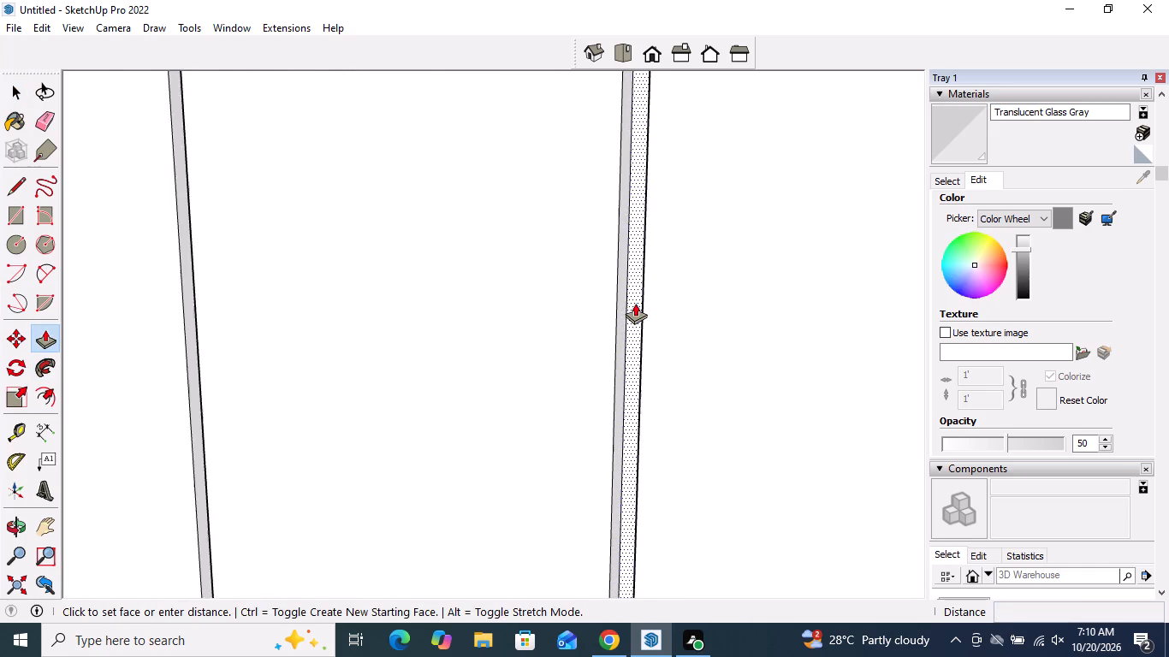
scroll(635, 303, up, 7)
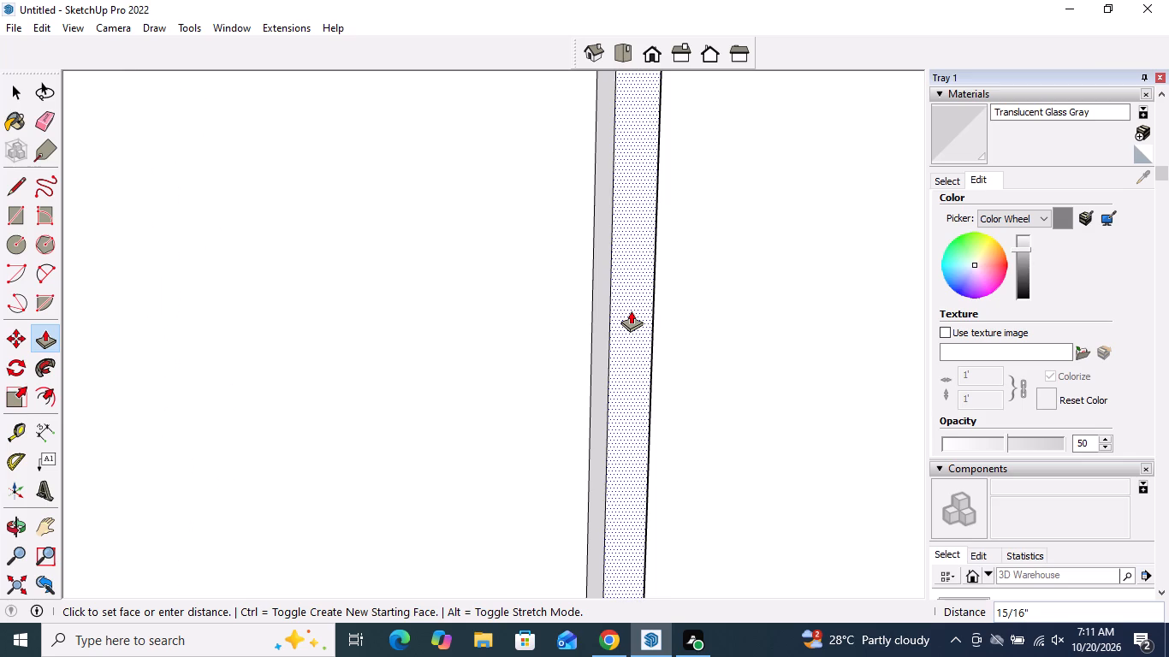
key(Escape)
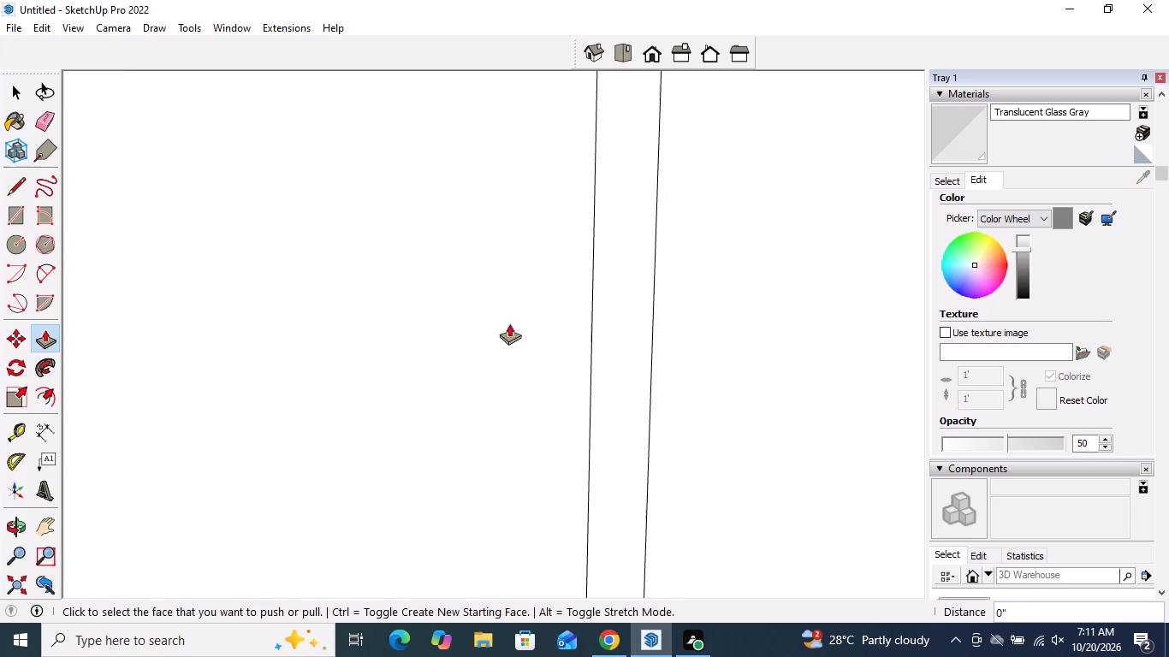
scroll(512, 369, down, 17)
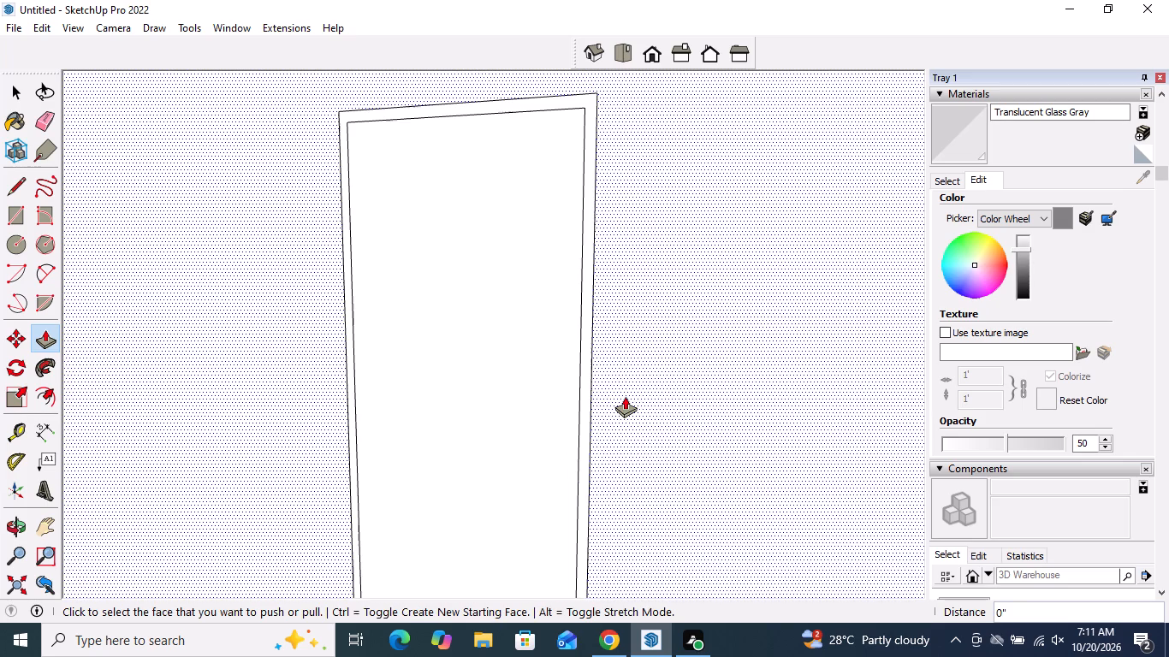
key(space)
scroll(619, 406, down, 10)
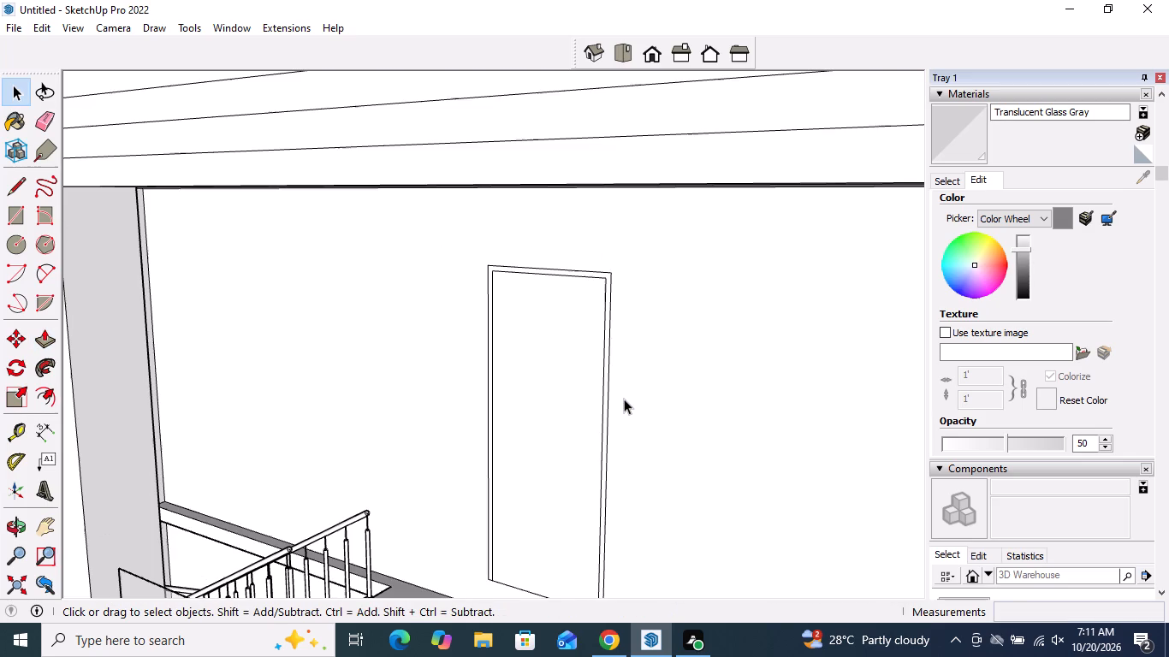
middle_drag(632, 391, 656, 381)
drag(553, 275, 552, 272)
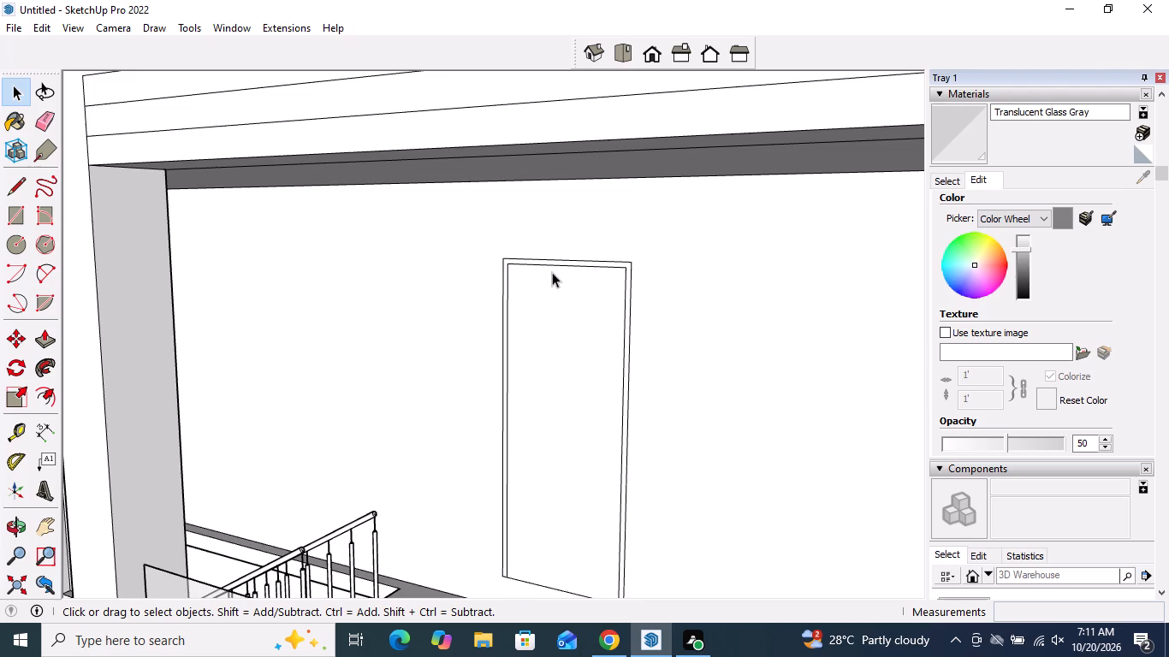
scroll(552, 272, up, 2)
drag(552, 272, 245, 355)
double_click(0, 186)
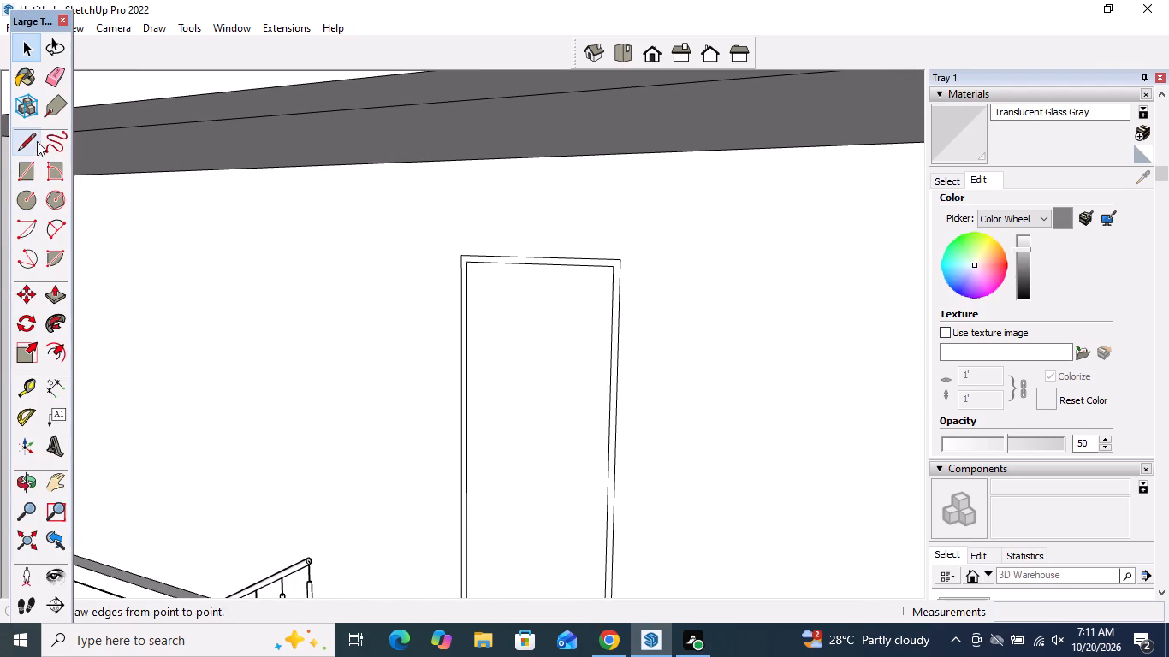
Draw a line about 3' 9/16" long across the inner door outline, just below its top edge.
click(37, 141)
scroll(567, 273, up, 3)
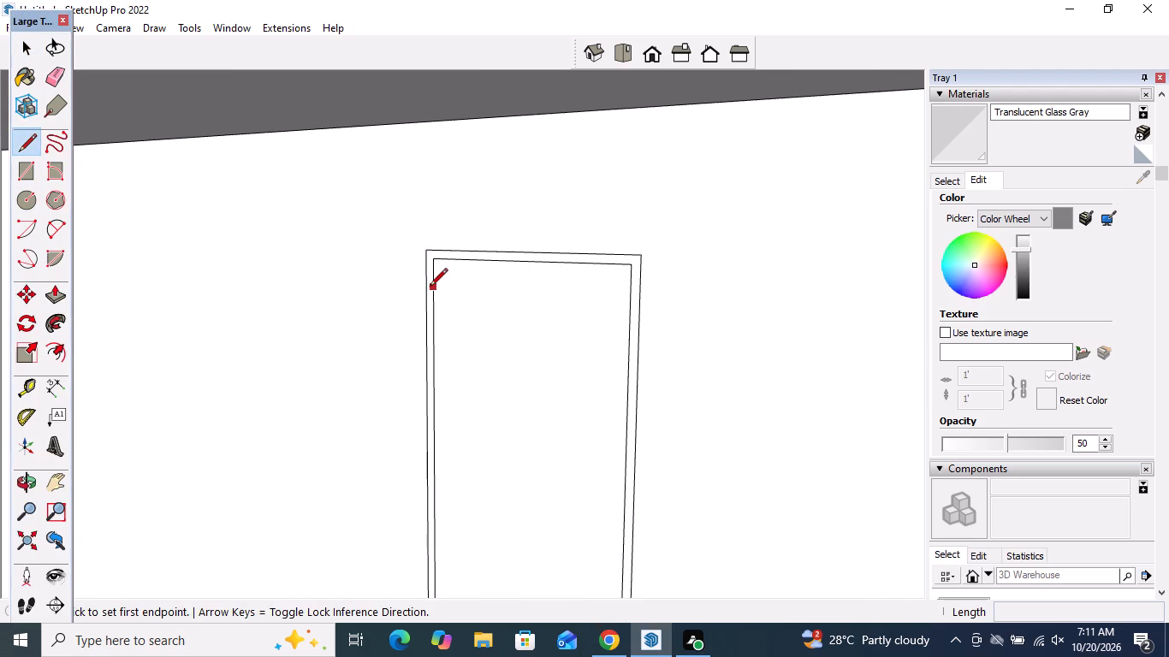
click(430, 284)
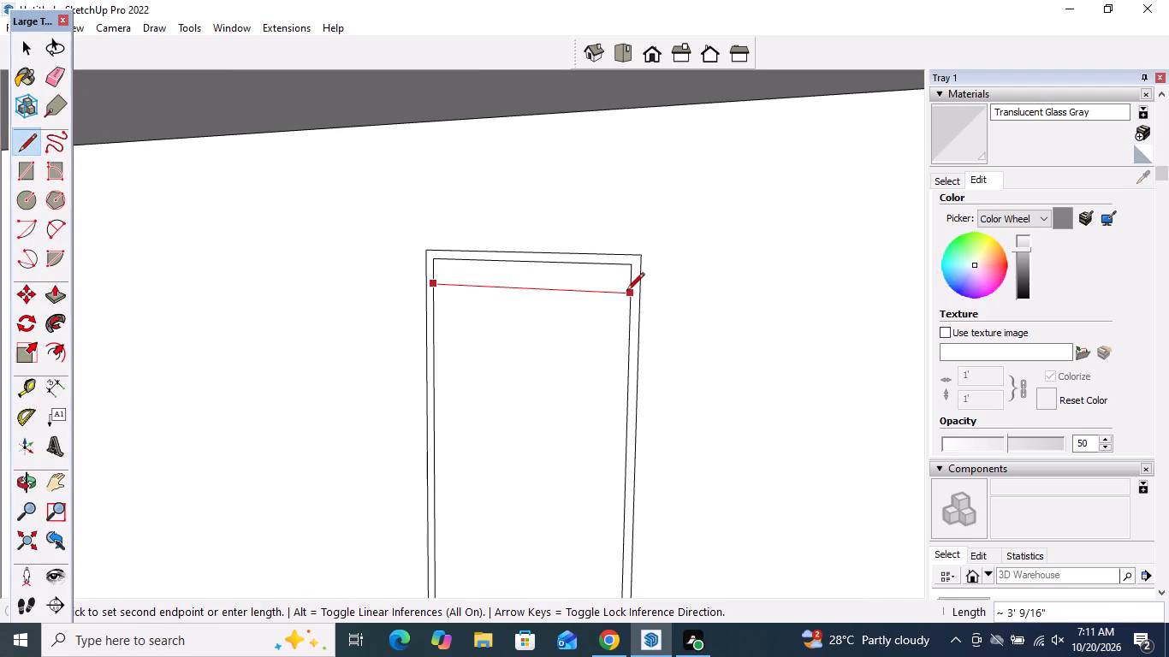
click(630, 293)
key(space)
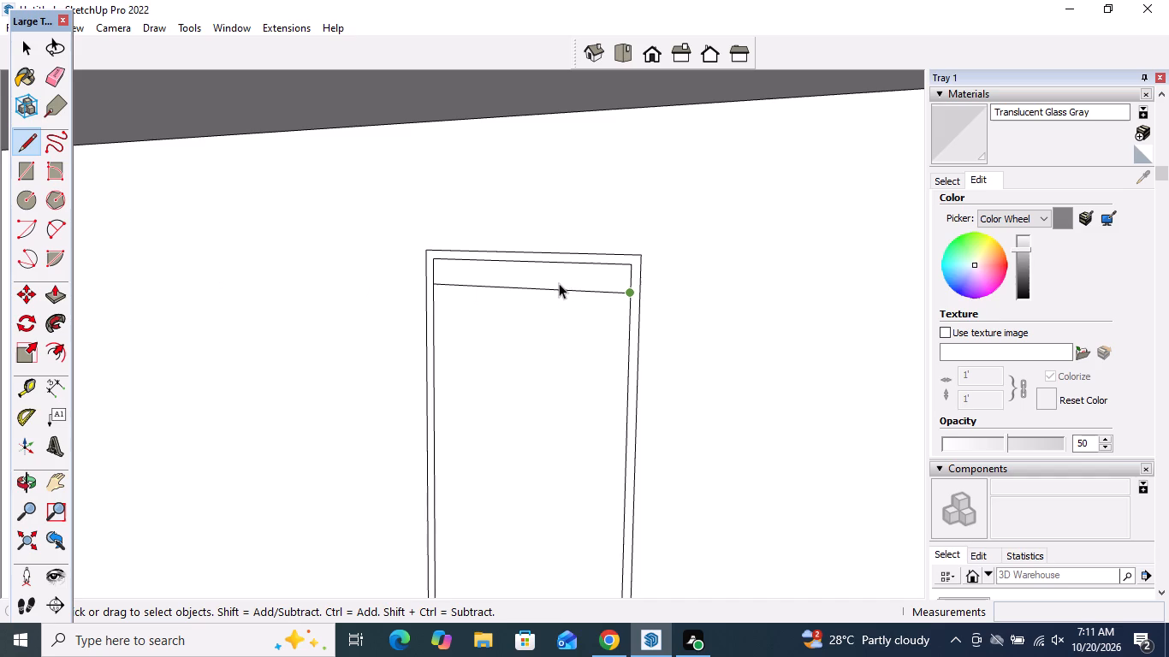
Copy the cross line downward by about 13/16" to form a thin horizontal bar.
click(558, 287)
click(37, 299)
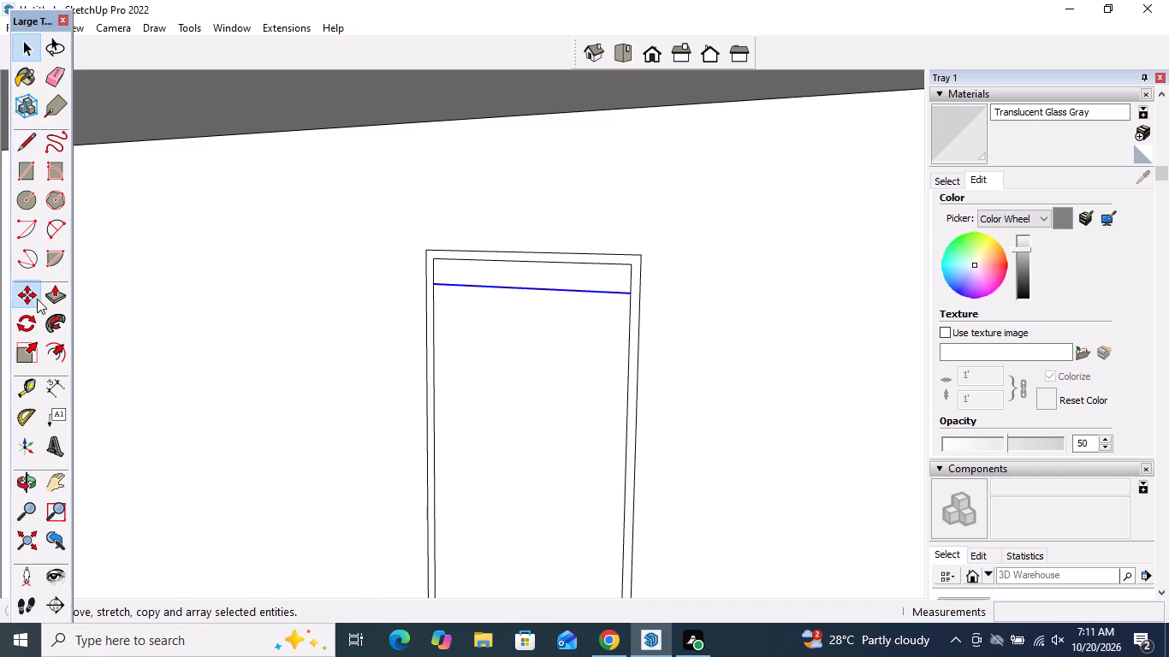
click(433, 281)
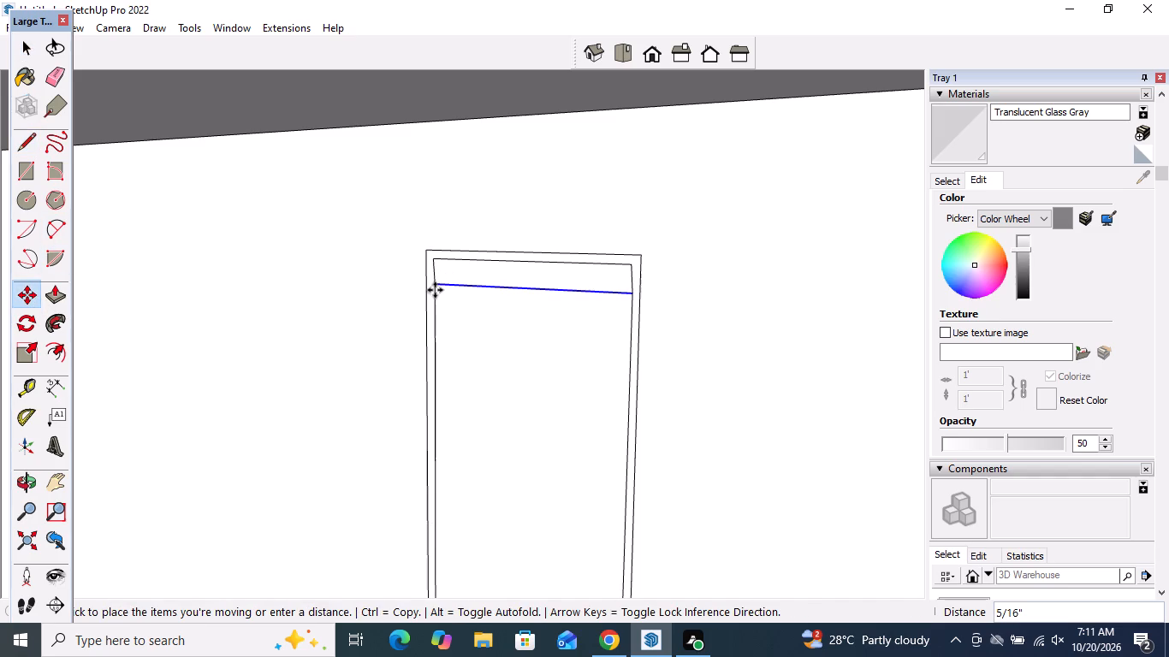
scroll(435, 292, up, 12)
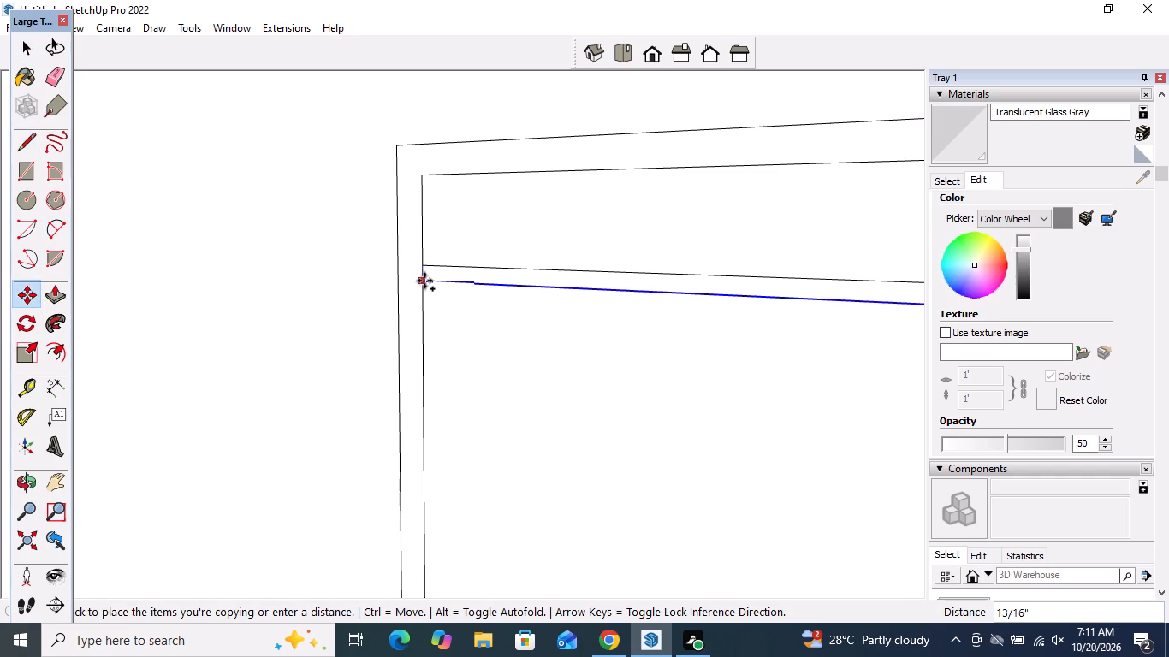
click(424, 281)
key(space)
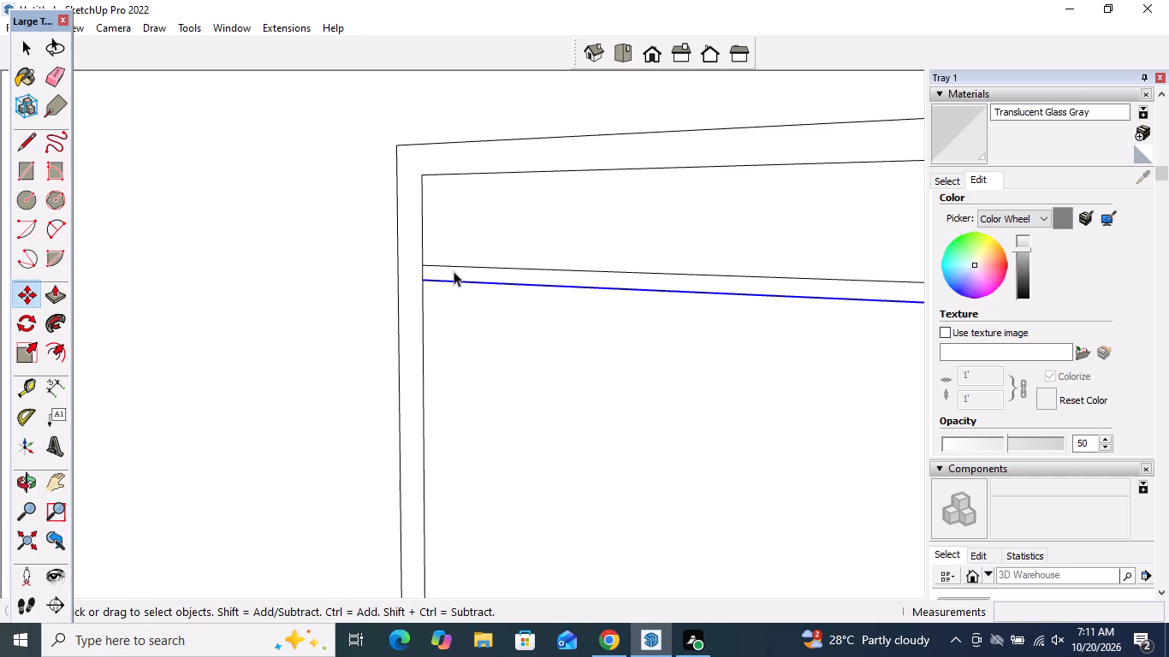
Copy both lines of the thin bar about 7' 2 9/16" down the inner side edge, close to the door's bottom.
ctrl+click(454, 264)
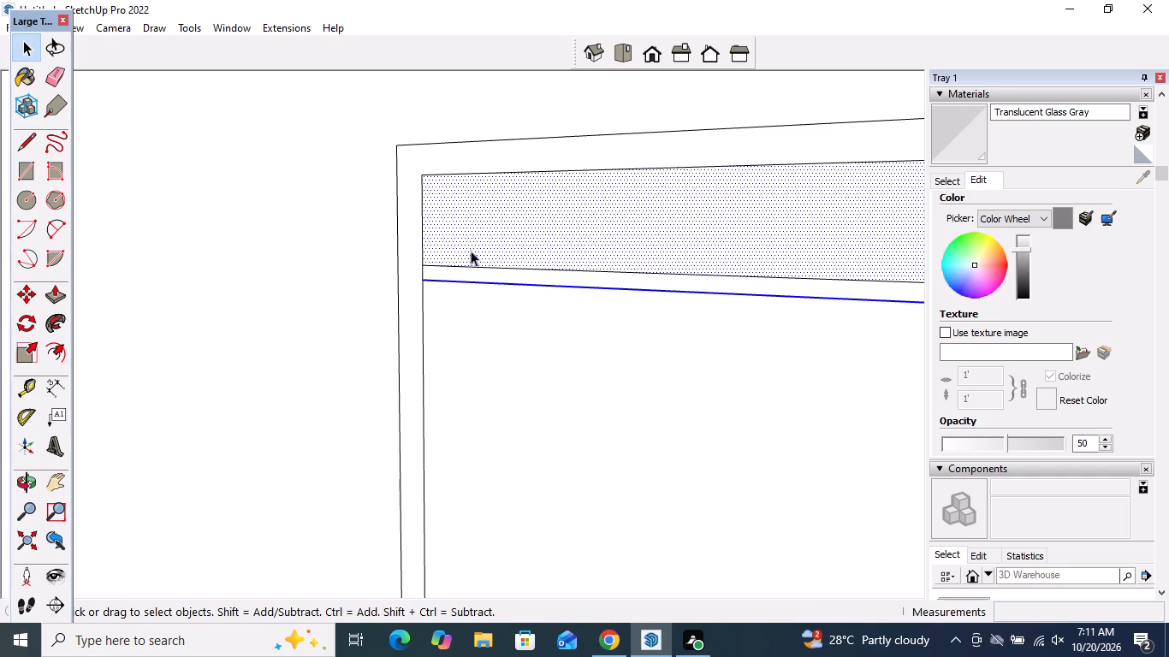
shift+click(478, 240)
ctrl+click(473, 267)
scroll(464, 279, down, 3)
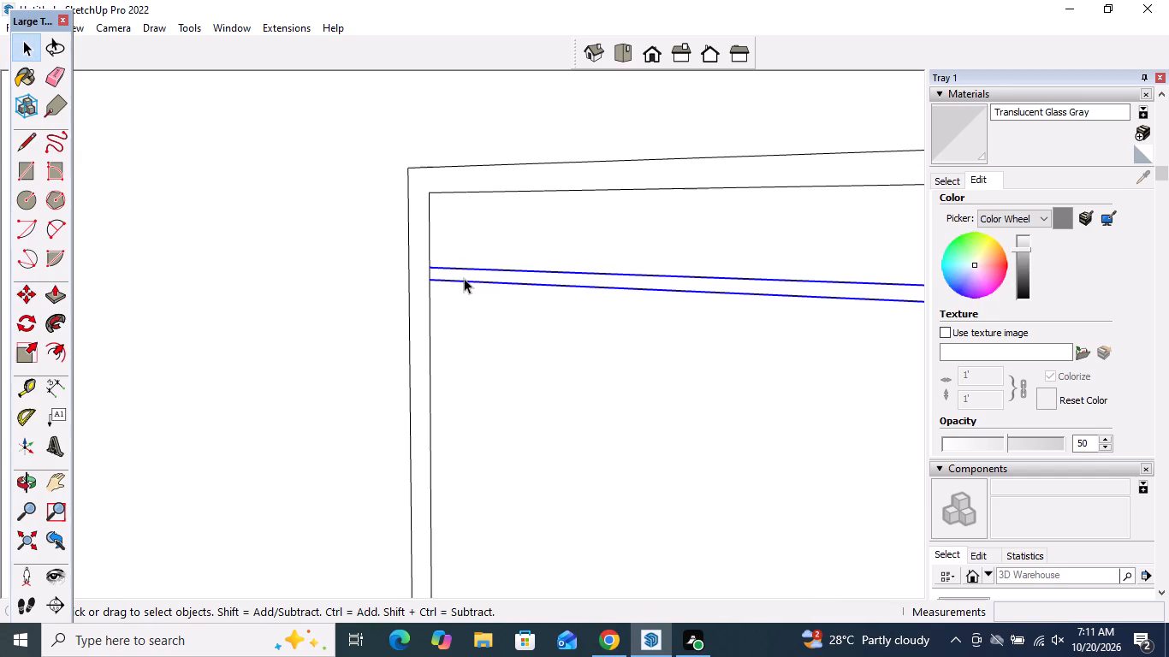
scroll(464, 278, down, 10)
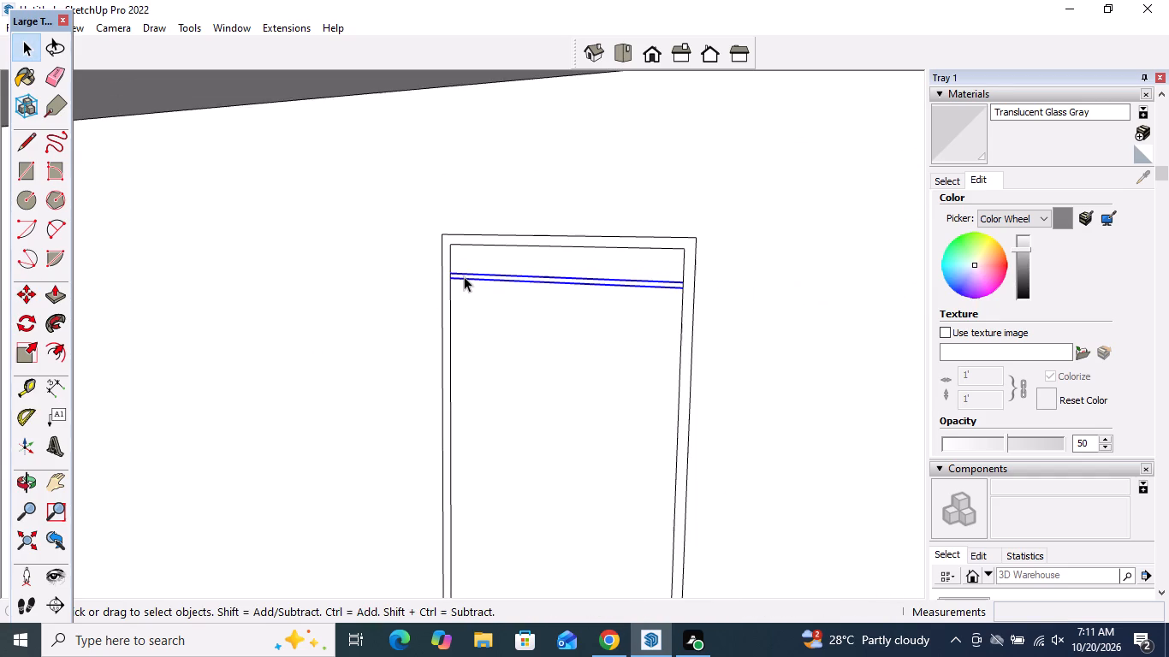
click(35, 299)
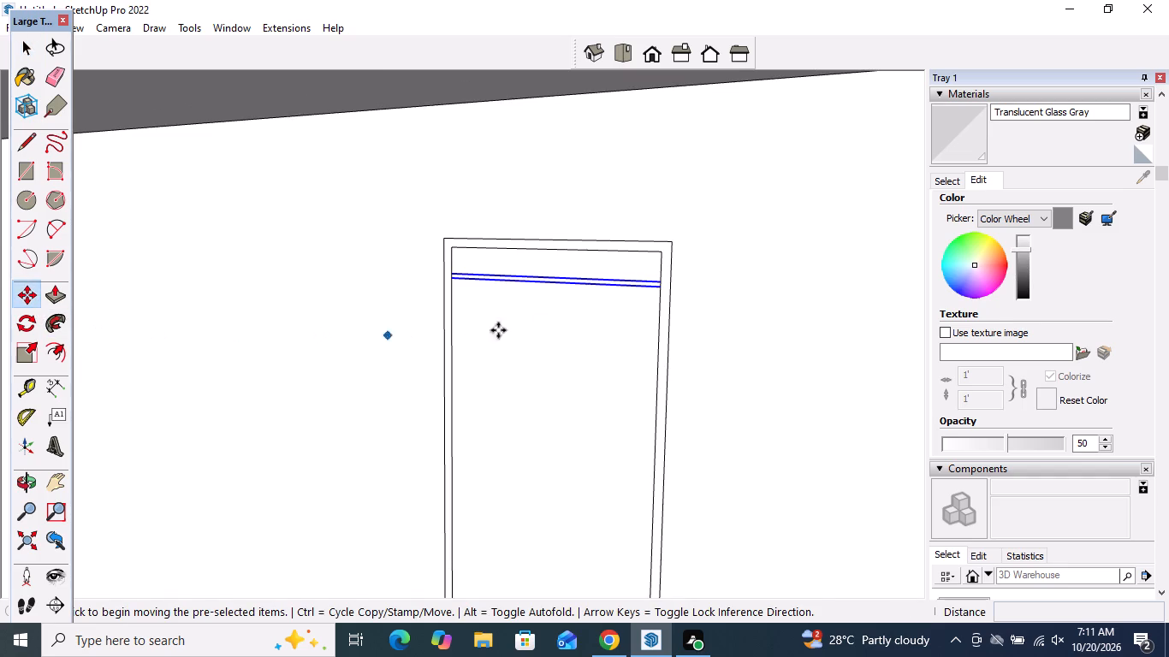
scroll(691, 282, up, 8)
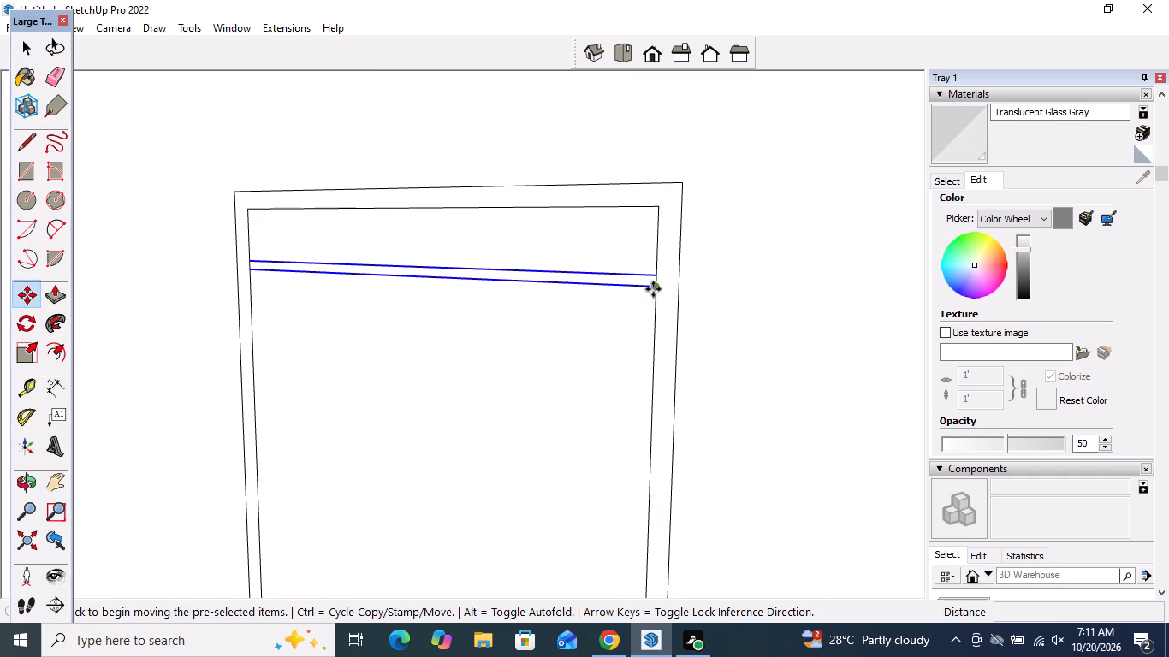
click(656, 287)
scroll(656, 287, down, 4)
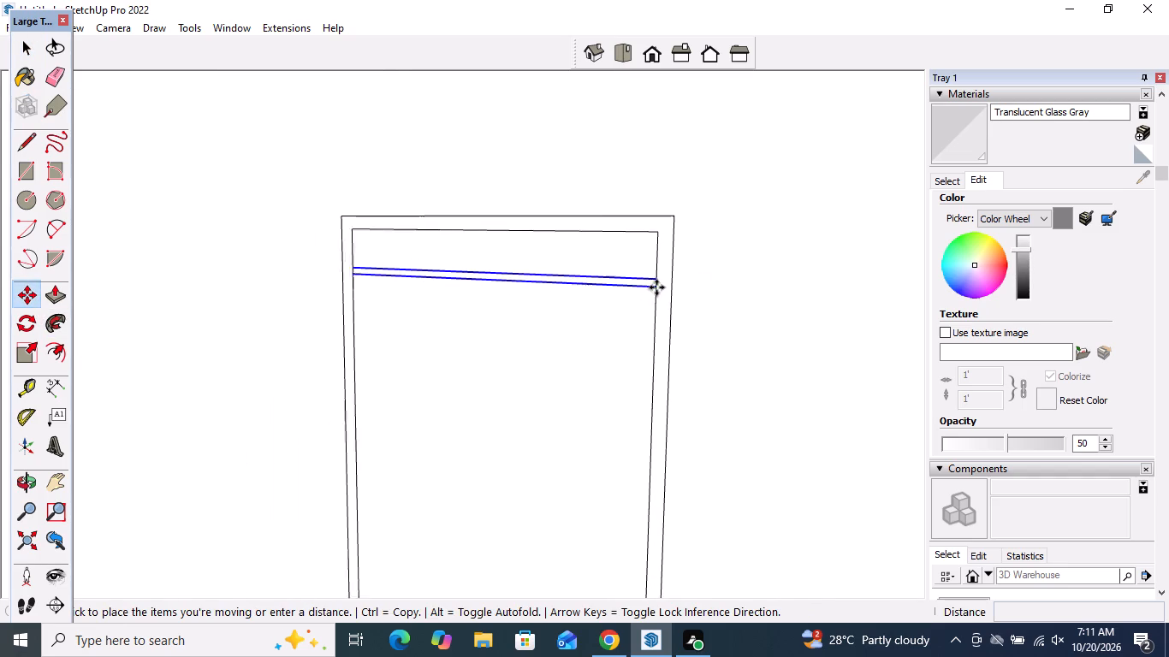
scroll(656, 287, down, 11)
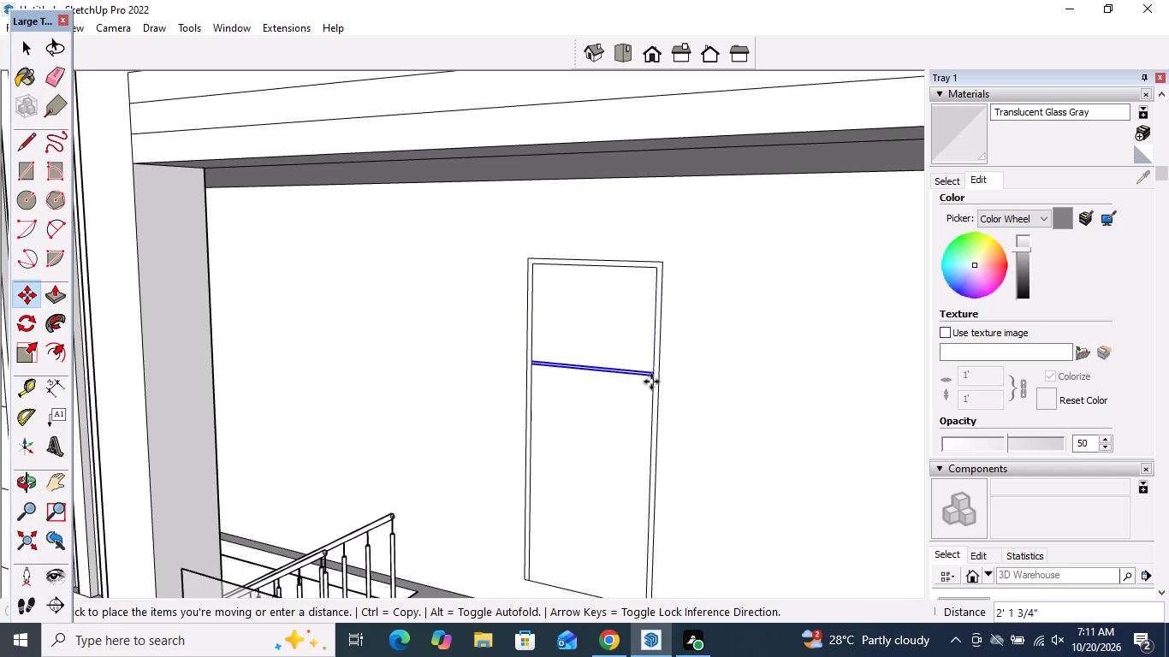
scroll(651, 382, down, 3)
scroll(656, 539, up, 5)
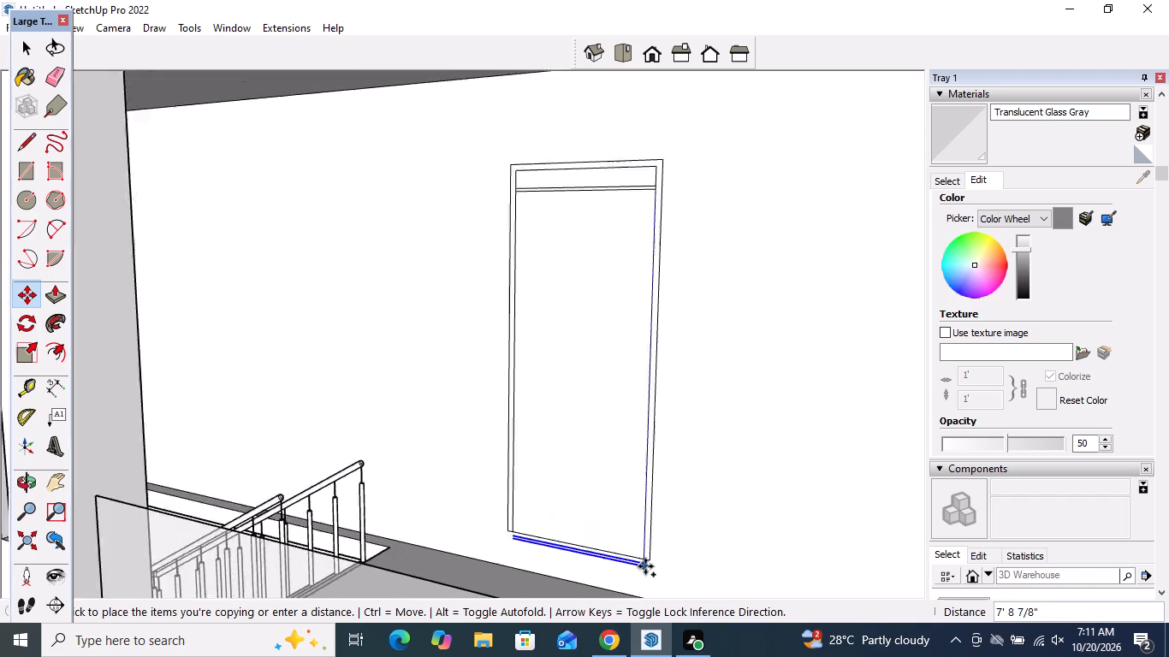
scroll(645, 566, up, 2)
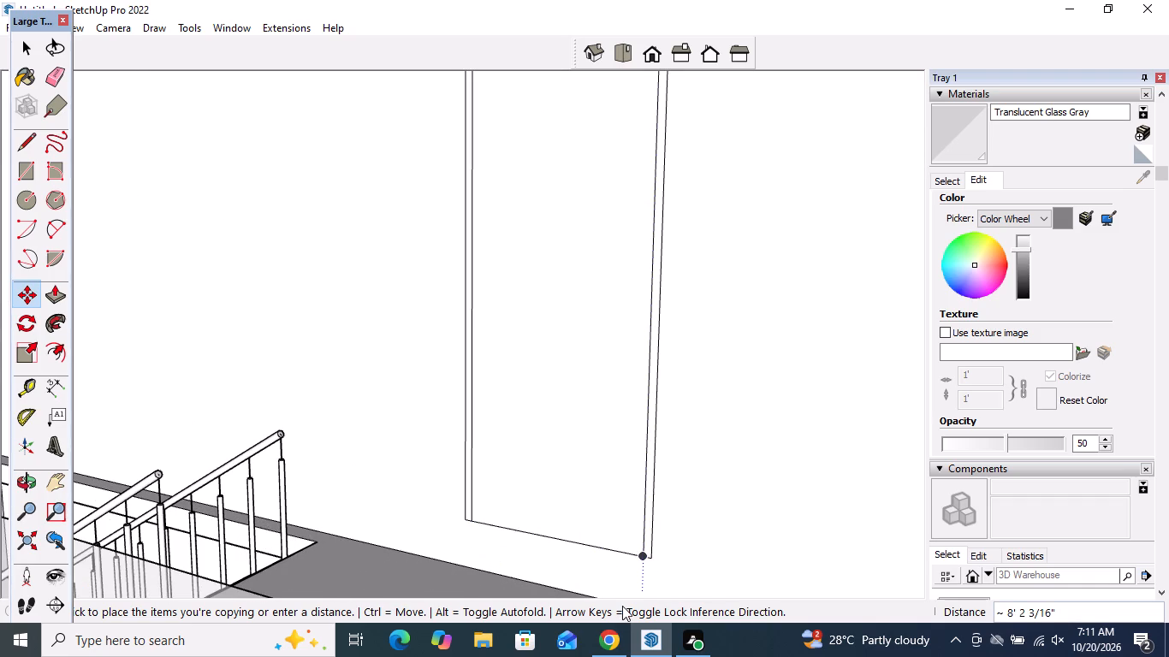
scroll(626, 600, up, 2)
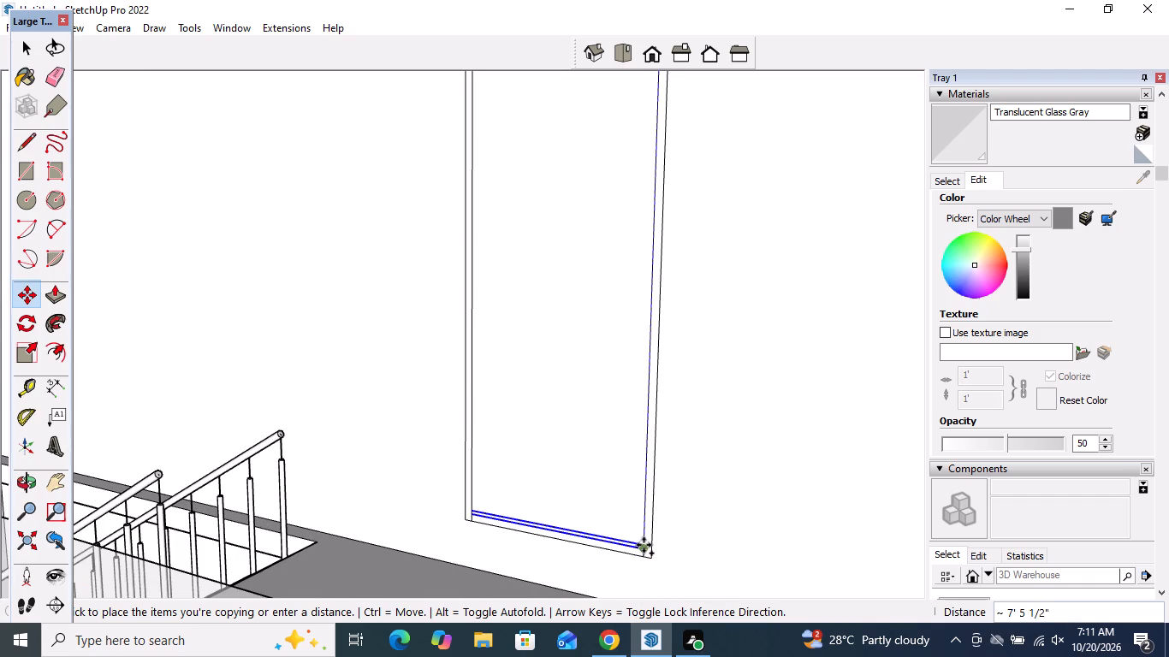
click(645, 534)
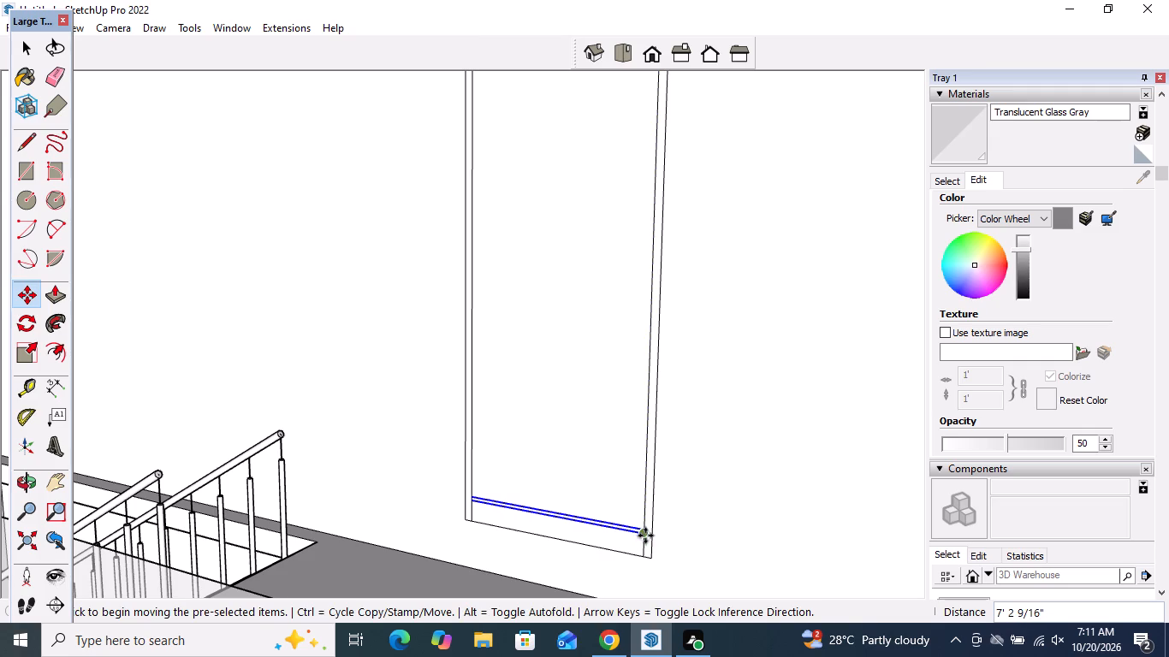
Divide the copy distance by 14 to fill the door with evenly spaced horizontal bars.
key(shift+slash)
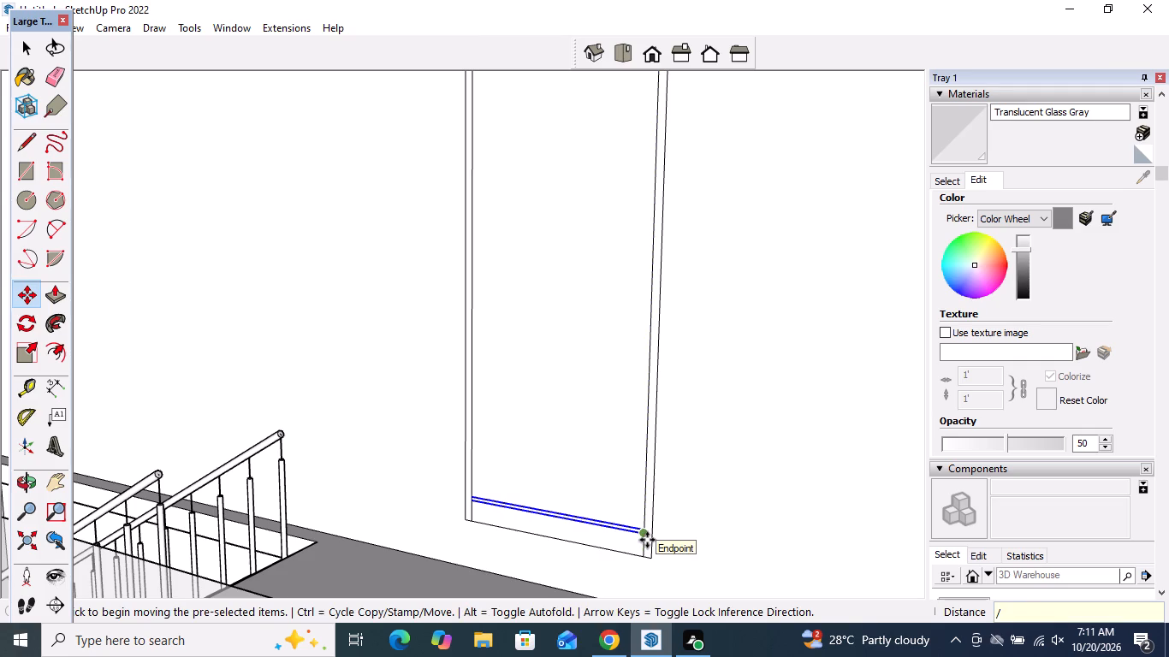
text(14)
key(Return)
key(space)
Erase the short segments of the right inner frame edge at the ends of the top four horizontal bars.
scroll(647, 539, down, 4)
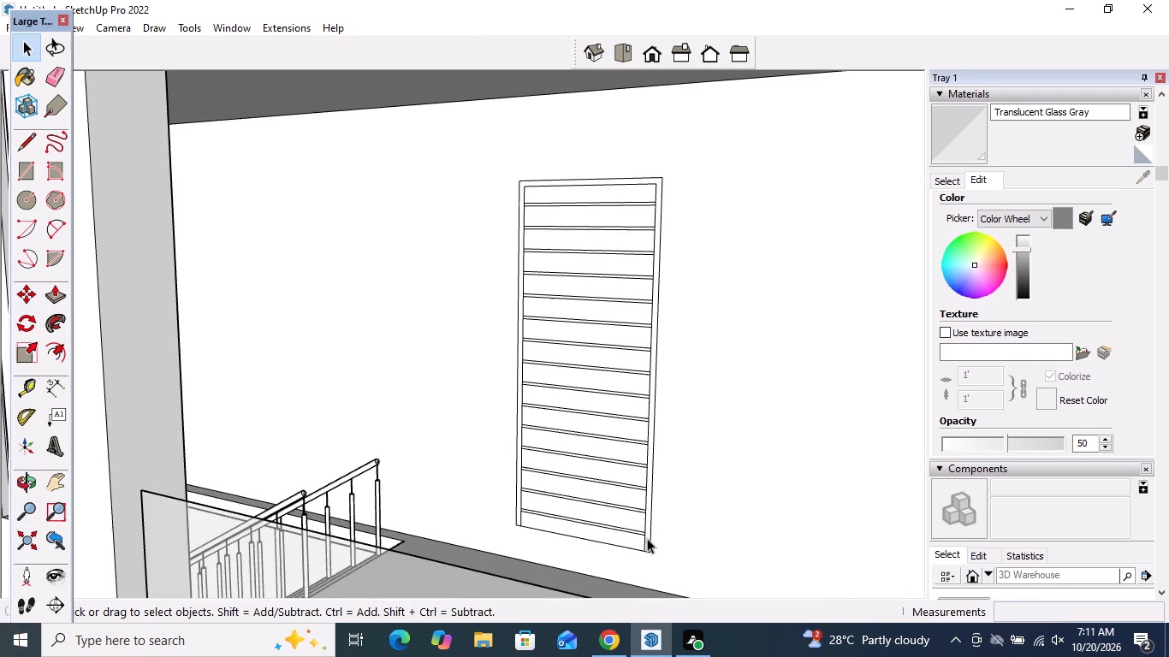
click(59, 80)
scroll(673, 202, up, 11)
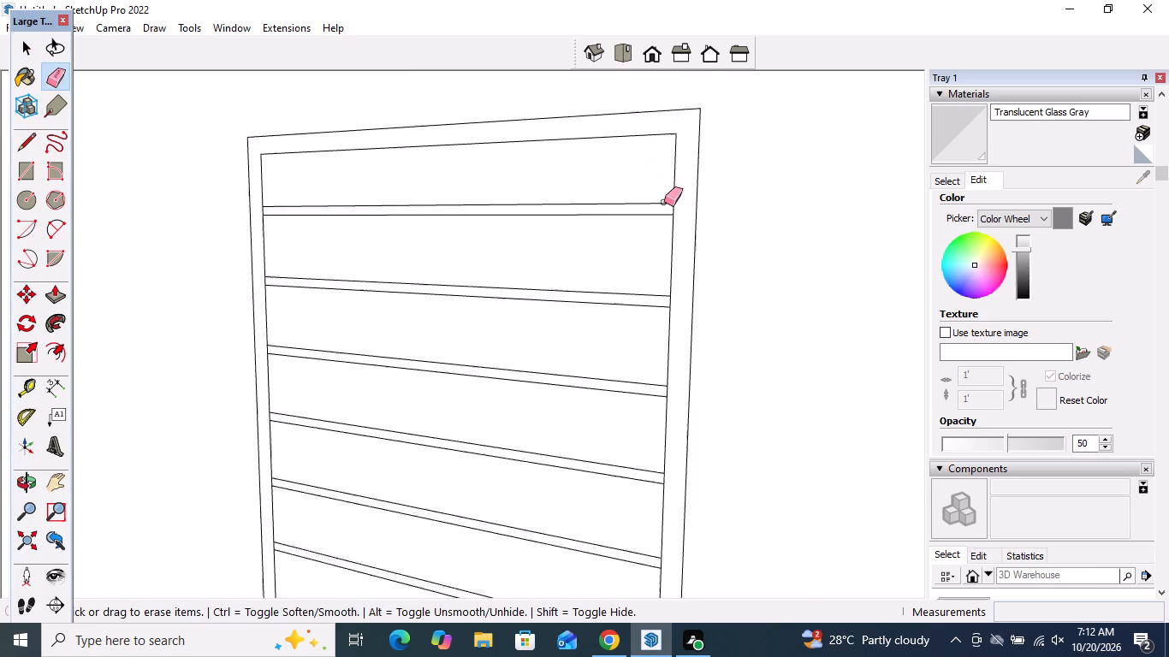
scroll(664, 202, up, 7)
click(676, 210)
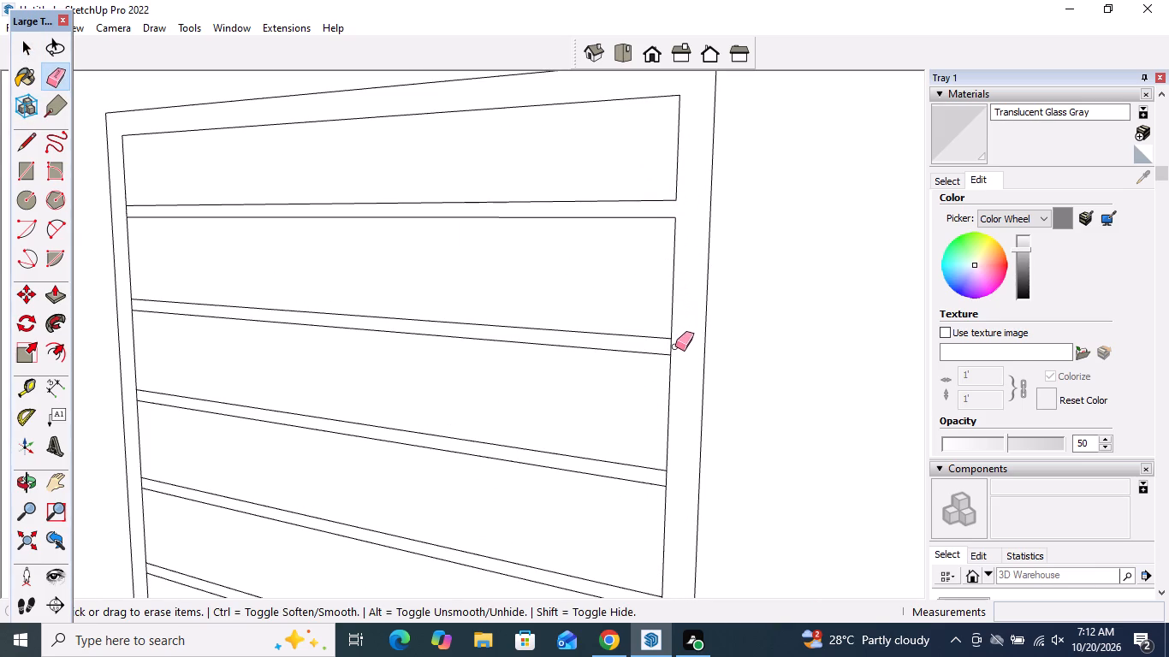
click(668, 346)
scroll(675, 262, down, 10)
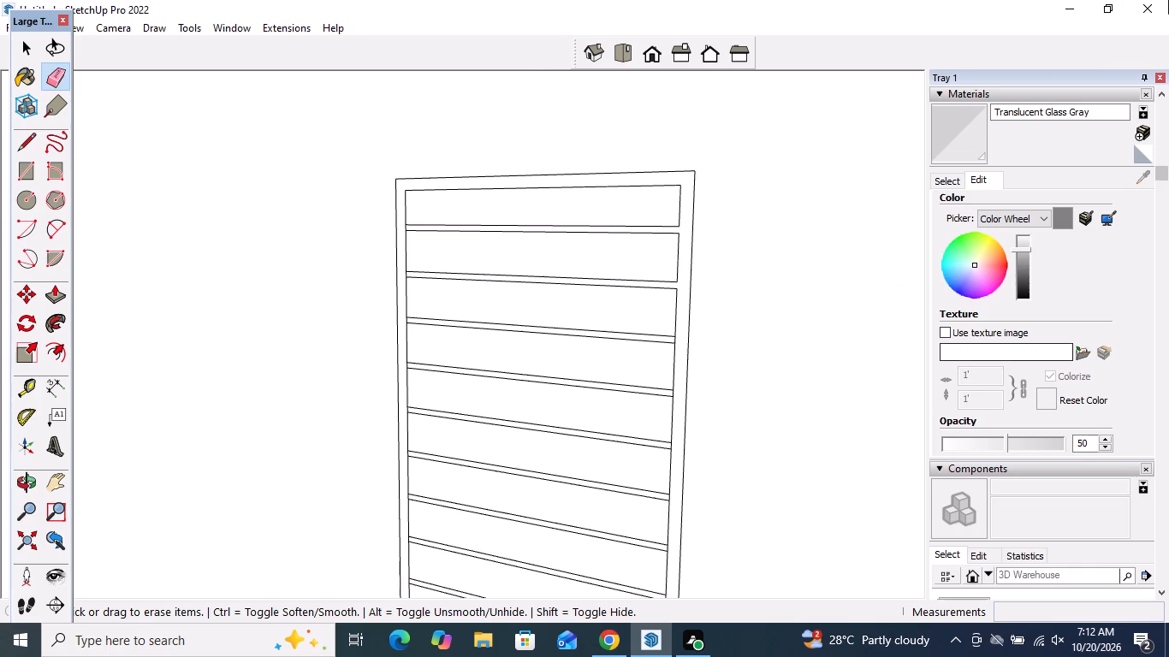
scroll(566, 382, down, 3)
scroll(653, 341, up, 4)
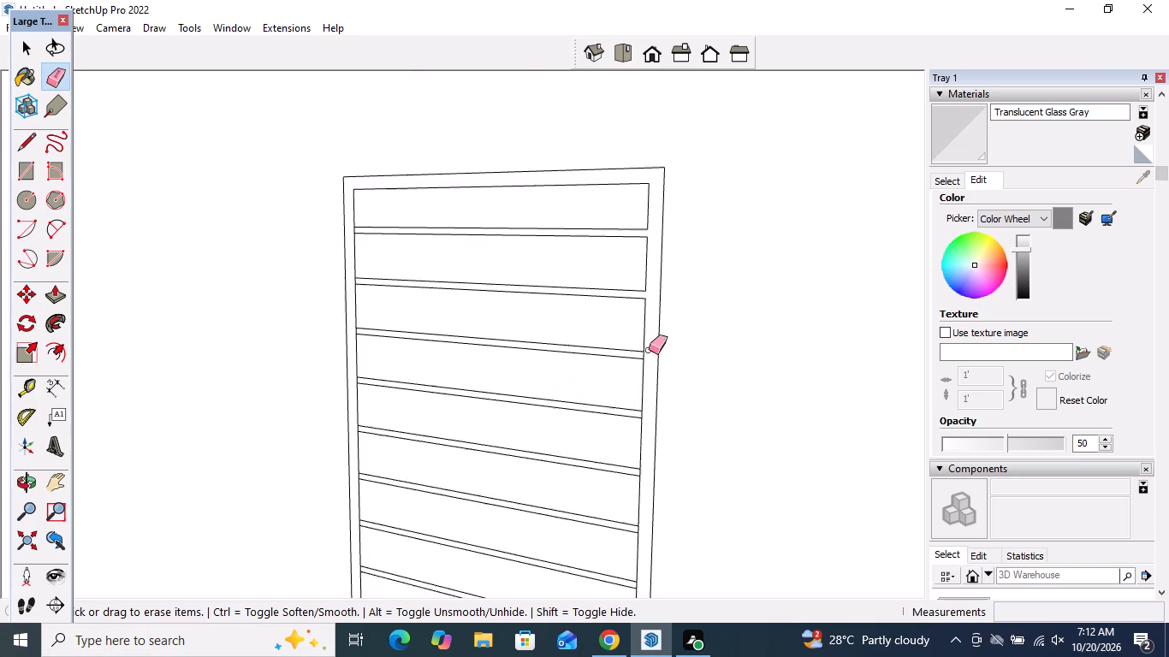
scroll(643, 357, up, 9)
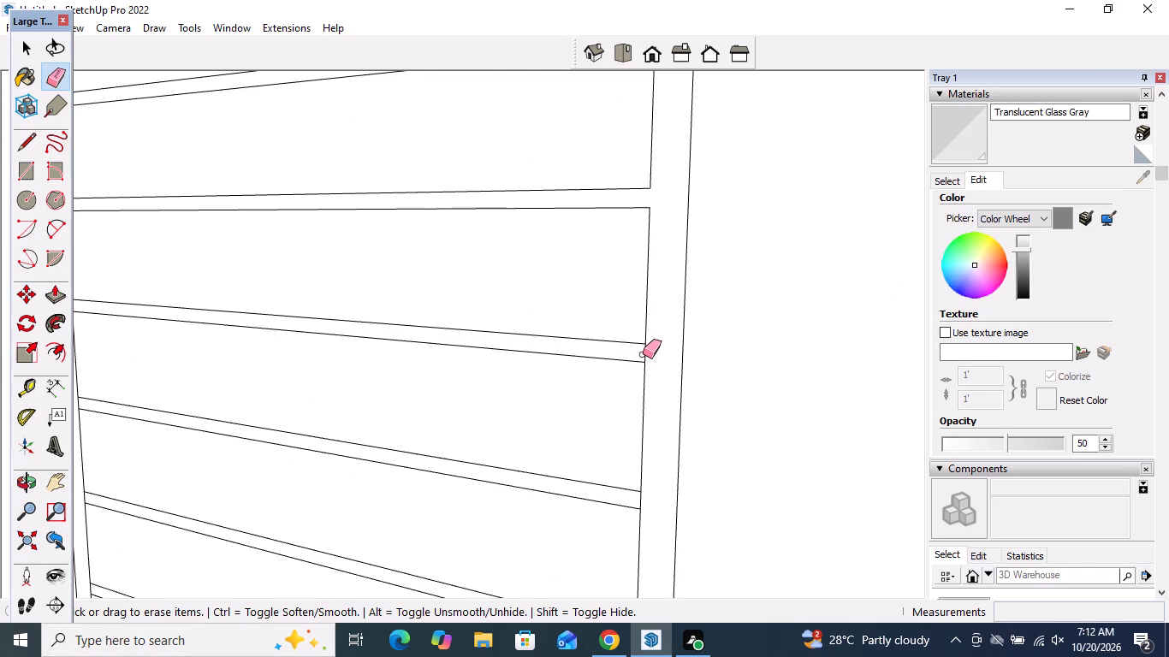
click(644, 354)
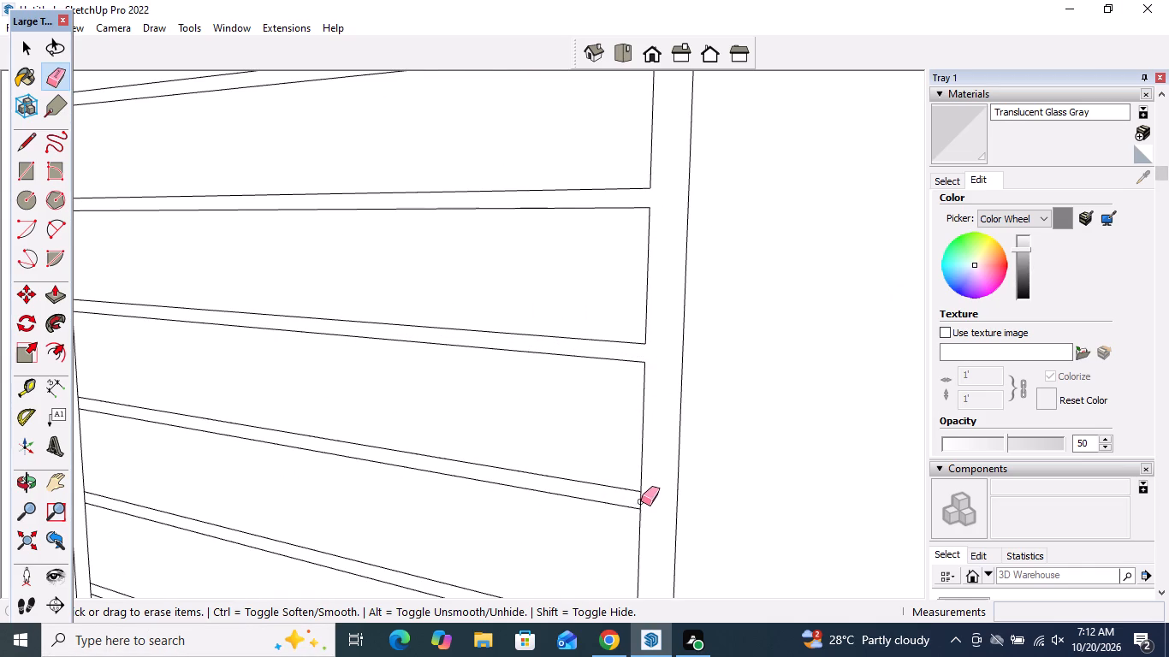
click(641, 500)
Erase the short segments of the right inner frame edge at the ends of the next four horizontal bars down.
scroll(655, 414, down, 10)
scroll(656, 506, up, 7)
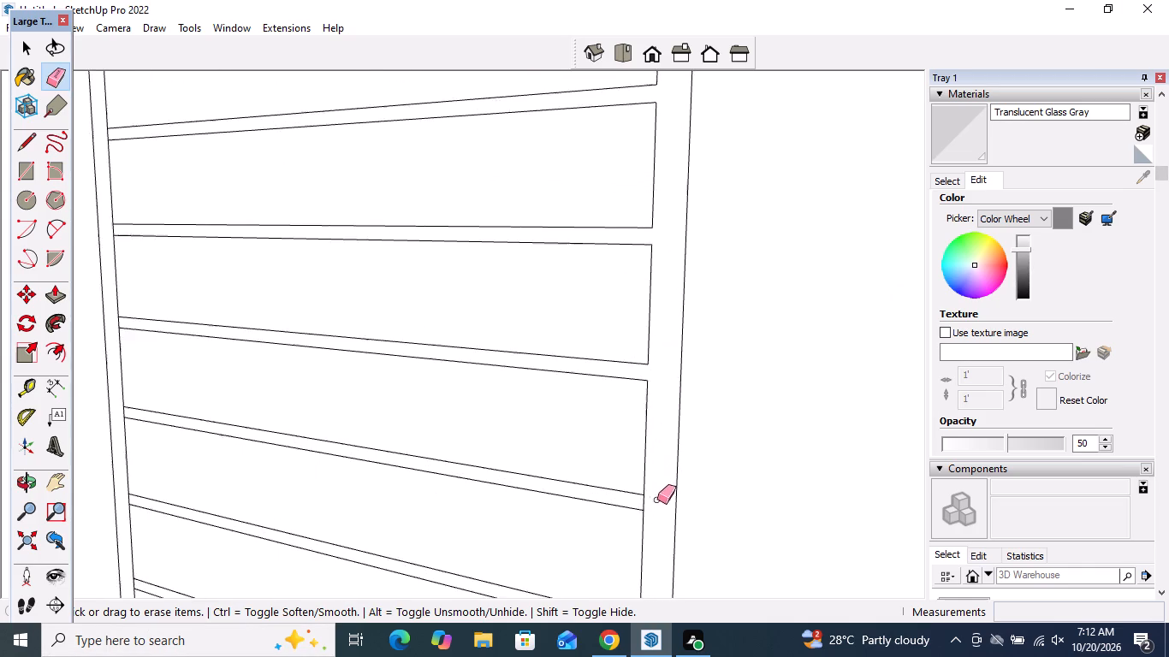
scroll(657, 500, up, 5)
click(650, 502)
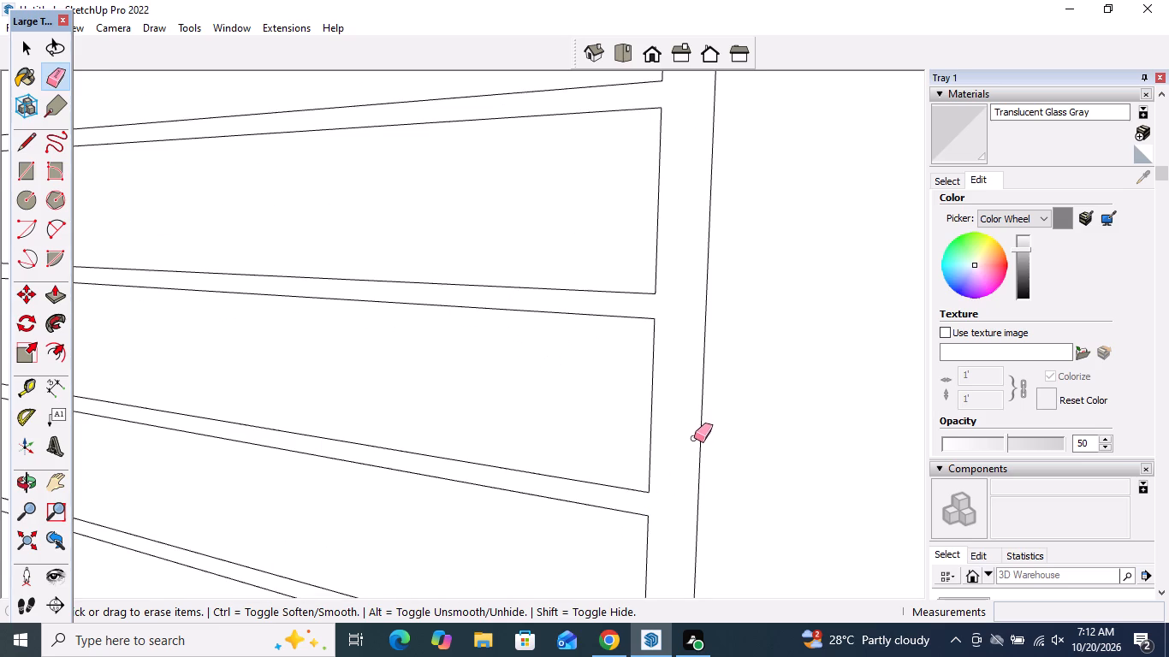
scroll(694, 435, down, 13)
scroll(673, 515, up, 8)
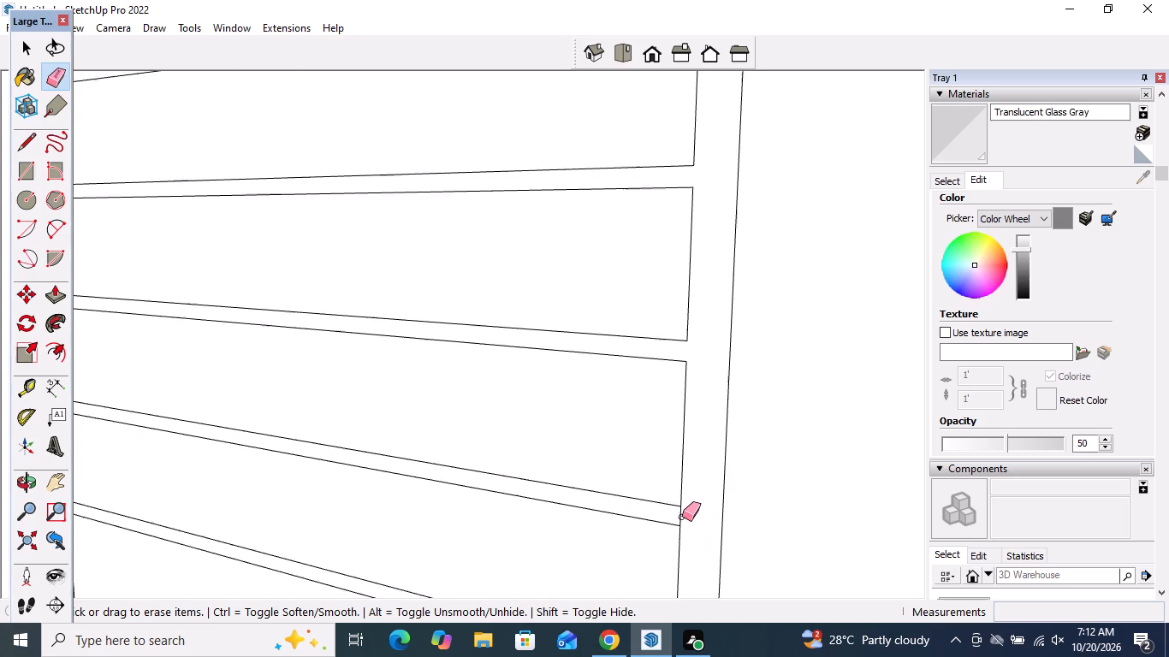
scroll(682, 517, up, 6)
click(680, 519)
scroll(725, 454, down, 2)
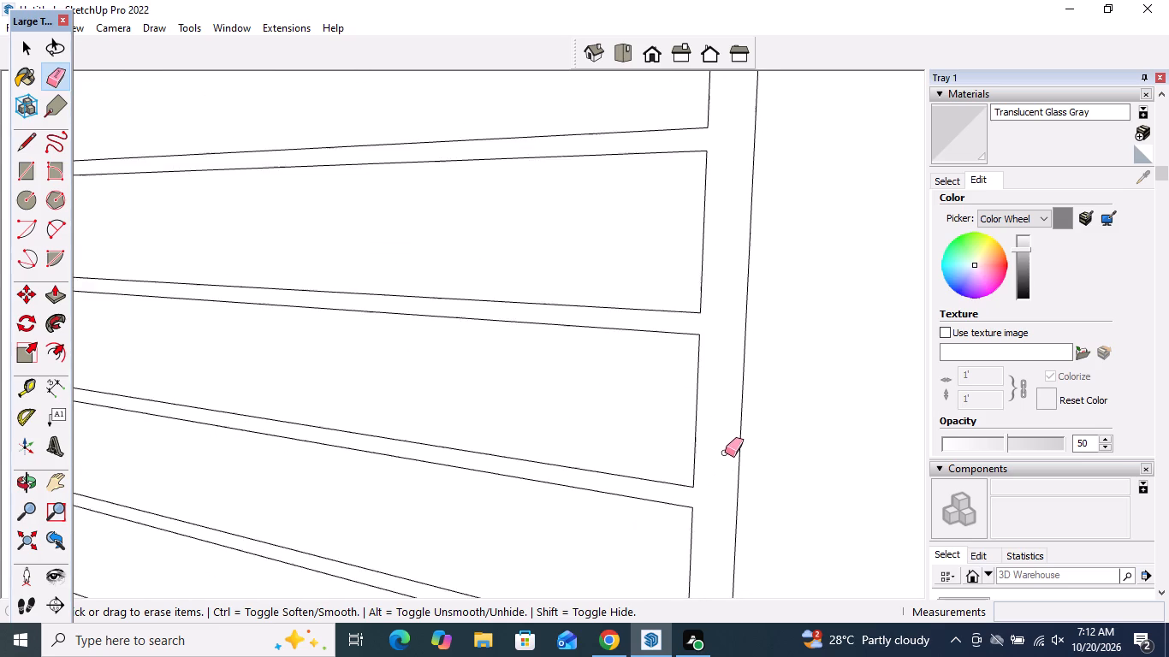
scroll(725, 453, down, 12)
scroll(706, 532, up, 12)
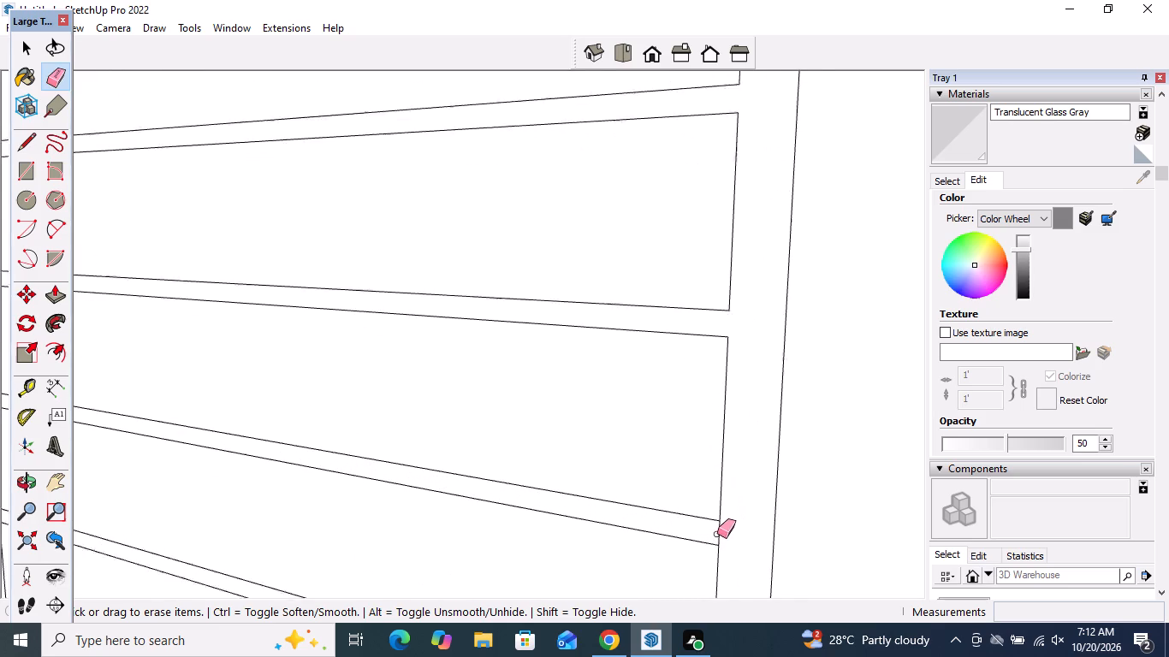
scroll(717, 534, up, 2)
click(720, 531)
scroll(740, 472, down, 13)
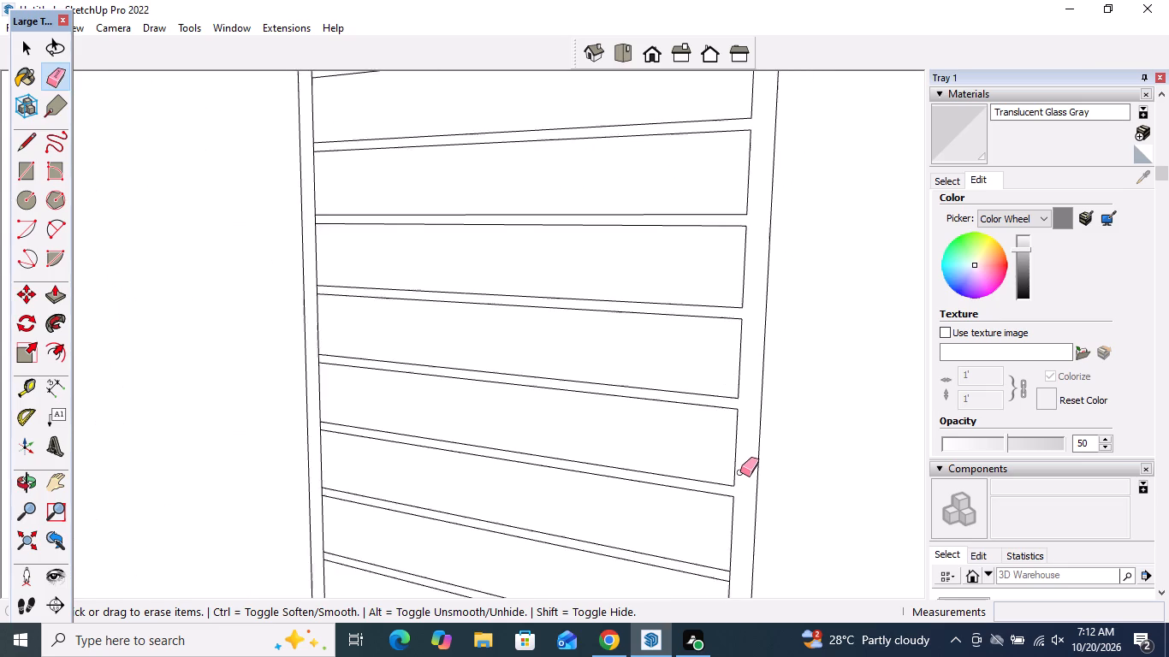
scroll(740, 472, down, 5)
scroll(727, 543, up, 20)
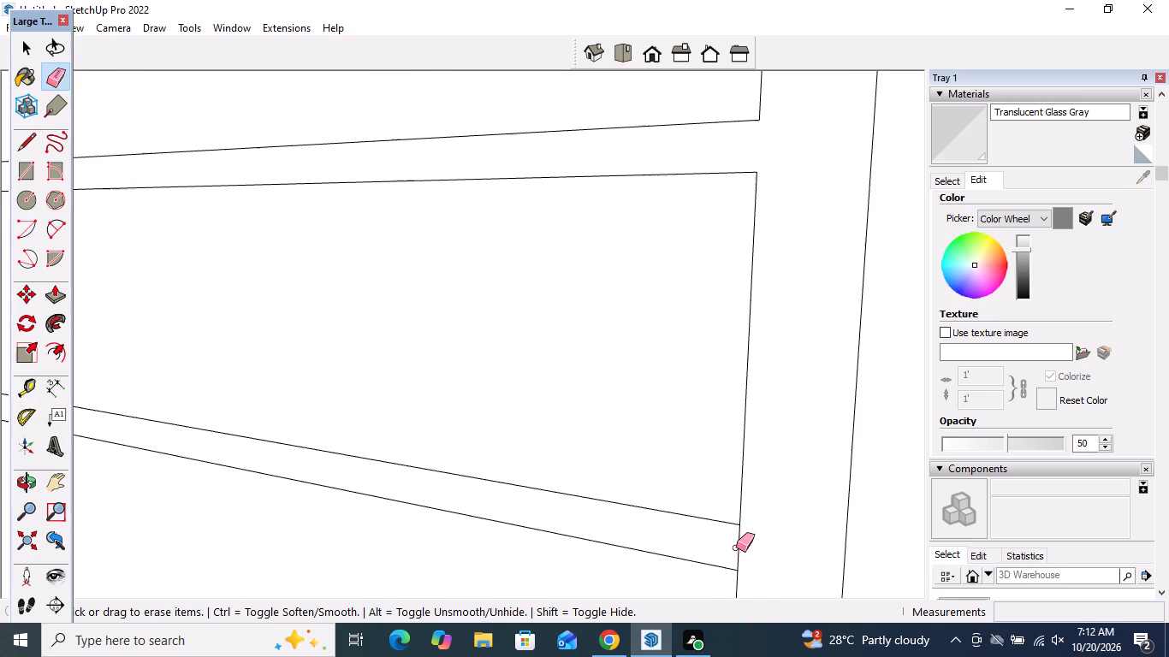
click(738, 549)
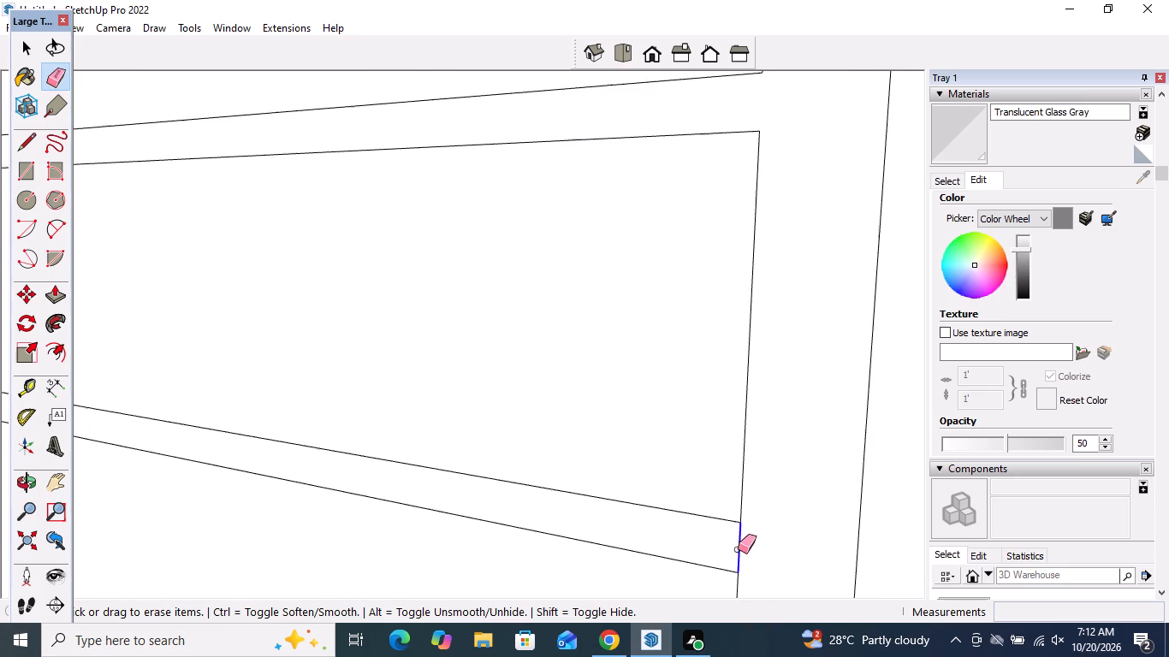
scroll(773, 462, down, 5)
scroll(869, 412, down, 15)
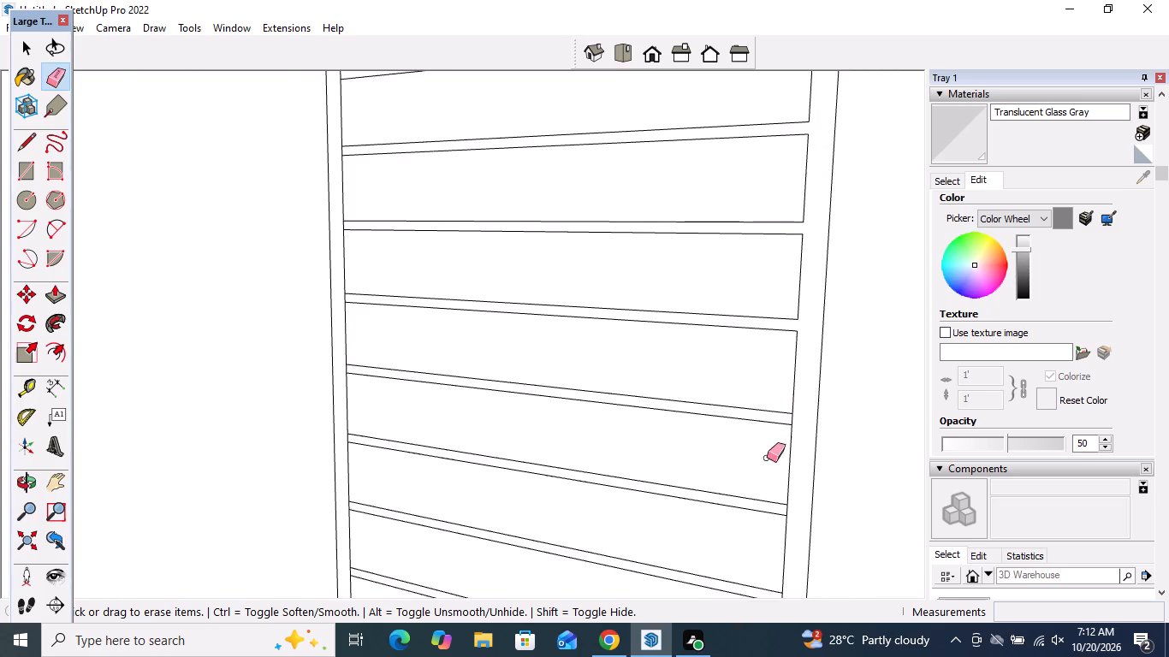
Erase the right inner frame edge segments at the ends of the following three horizontal bars on the door's lower half.
middle_drag(788, 539, 801, 447)
scroll(681, 296, down, 2)
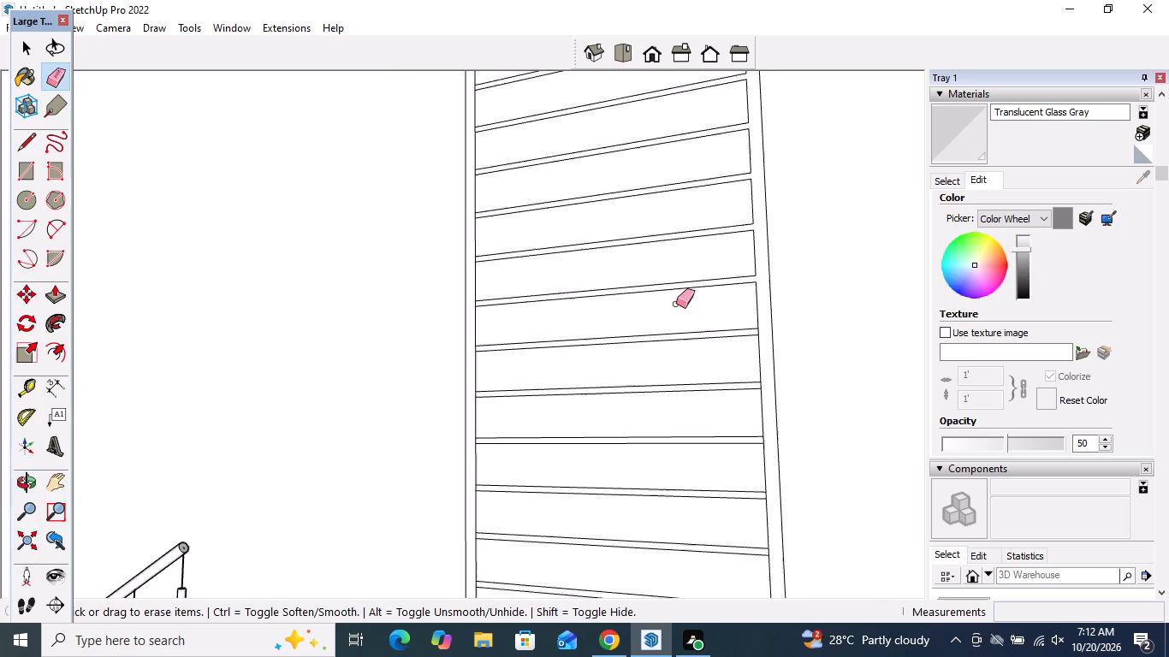
scroll(676, 304, down, 6)
scroll(745, 403, up, 10)
scroll(753, 323, up, 4)
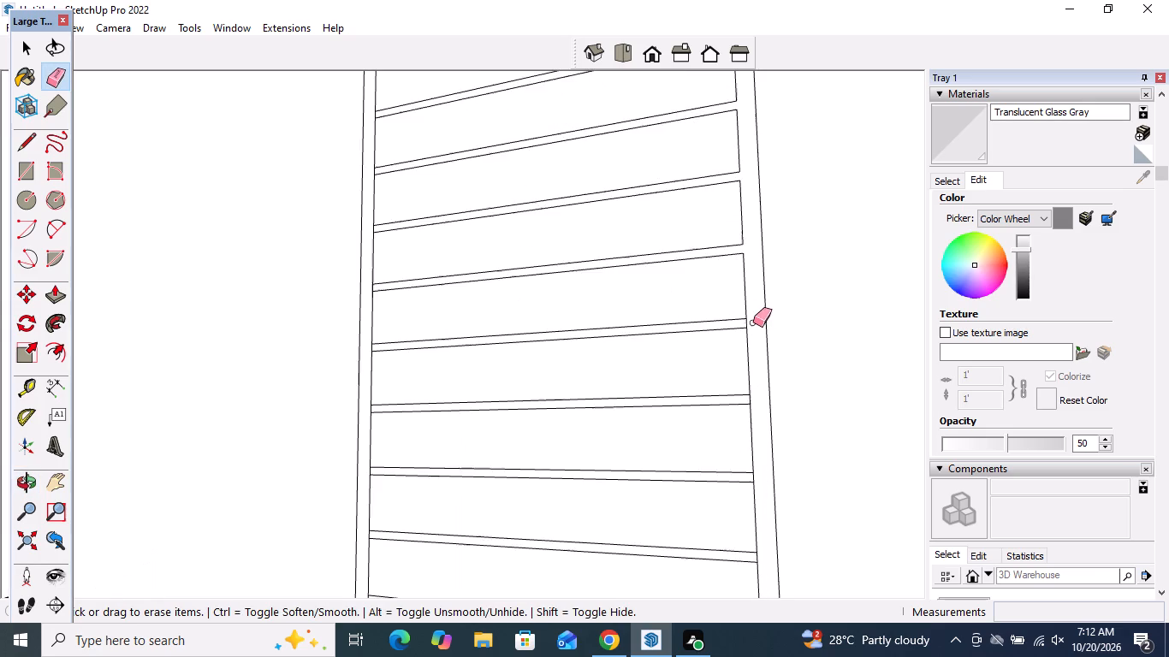
scroll(747, 323, up, 5)
click(747, 323)
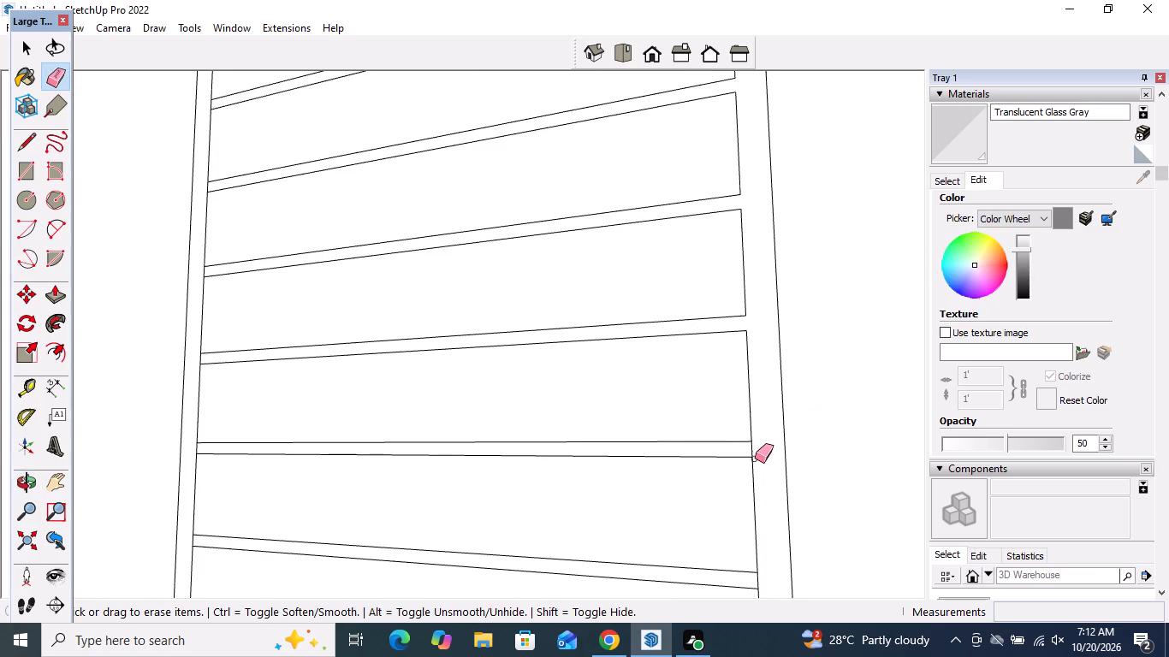
click(751, 449)
scroll(746, 534, down, 5)
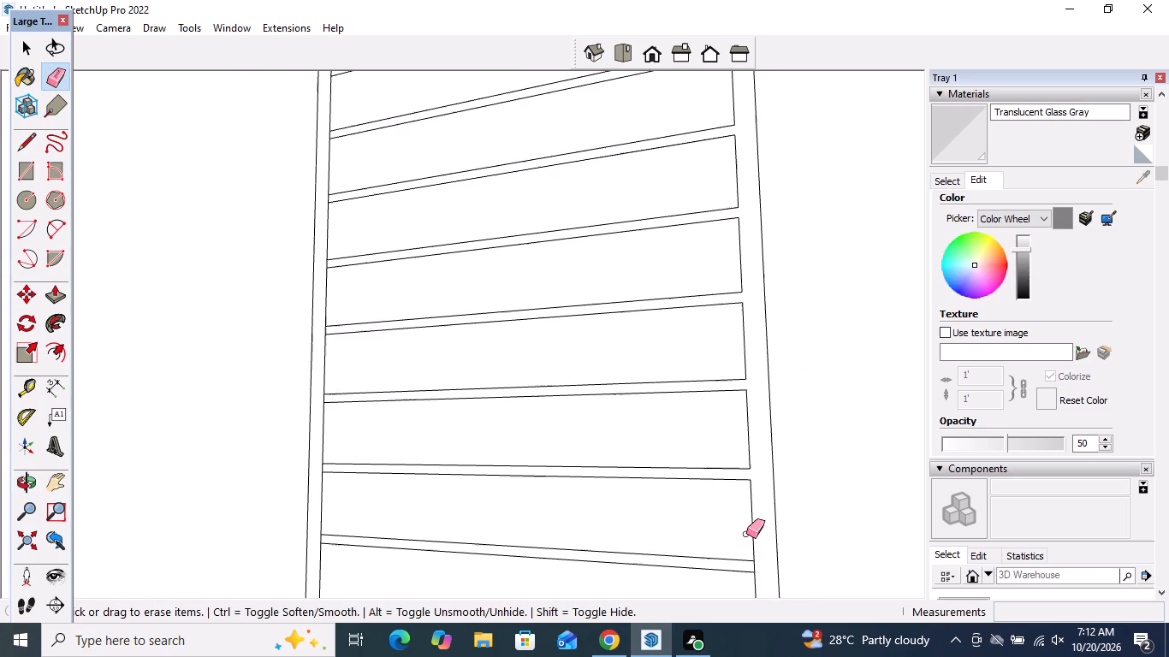
scroll(761, 591, up, 9)
click(751, 539)
scroll(707, 459, down, 2)
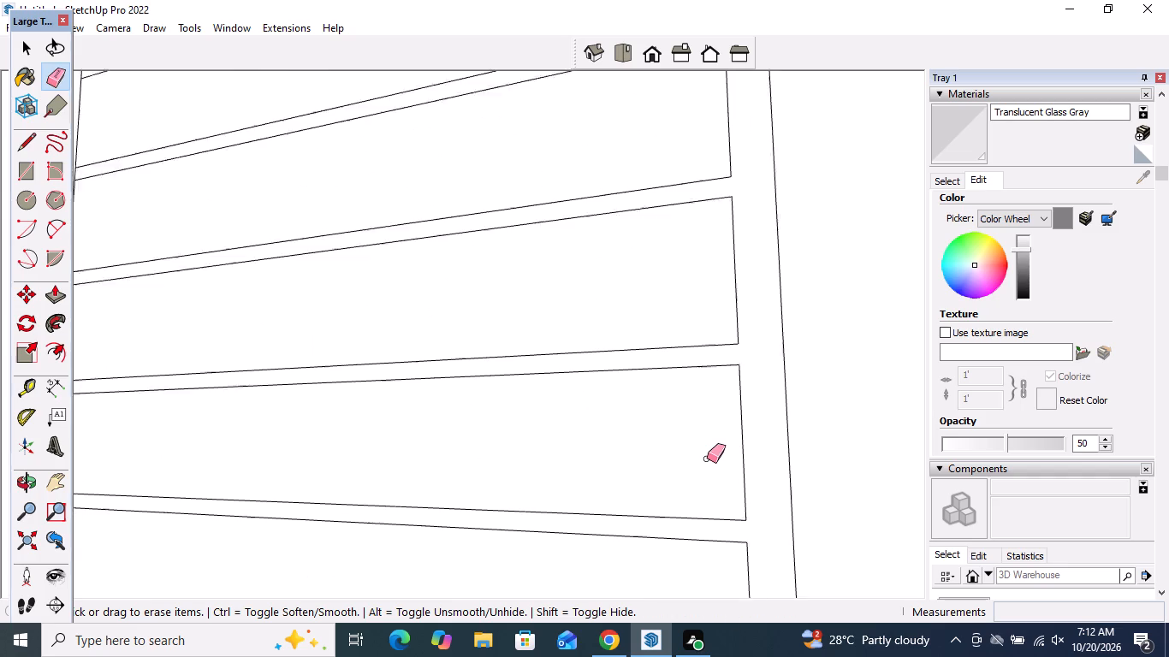
scroll(707, 459, down, 15)
scroll(727, 536, up, 5)
scroll(738, 518, down, 6)
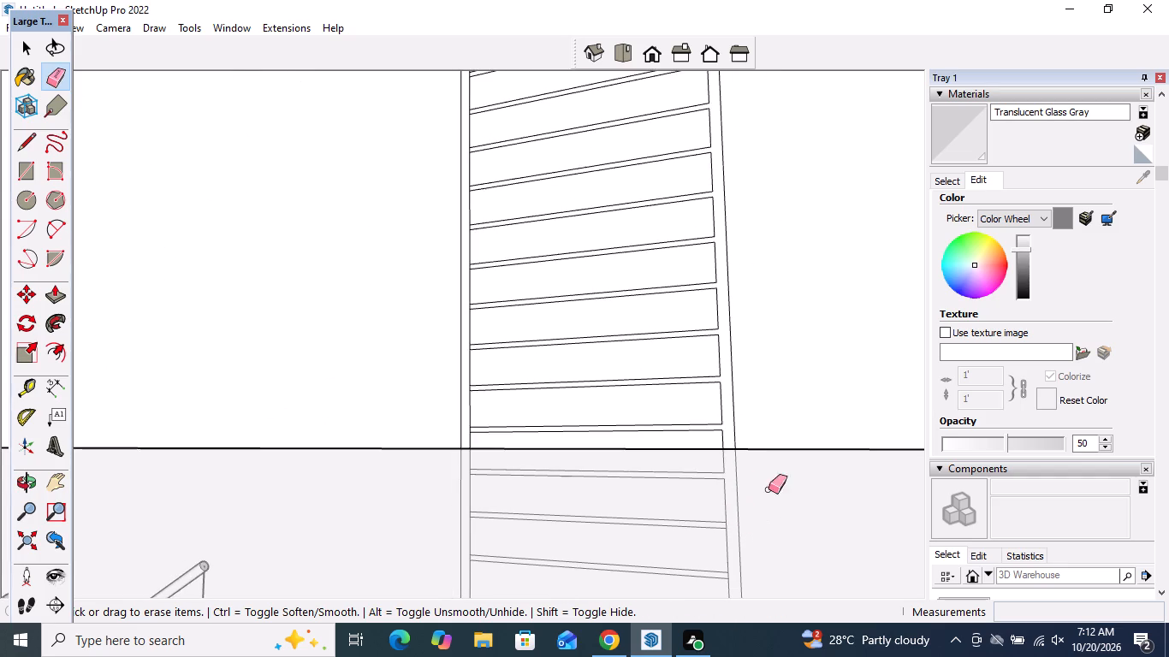
Erase the right inner frame edge segments at the ends of the bottom four horizontal bars.
middle_drag(727, 422, 770, 595)
scroll(734, 431, down, 5)
scroll(712, 542, up, 14)
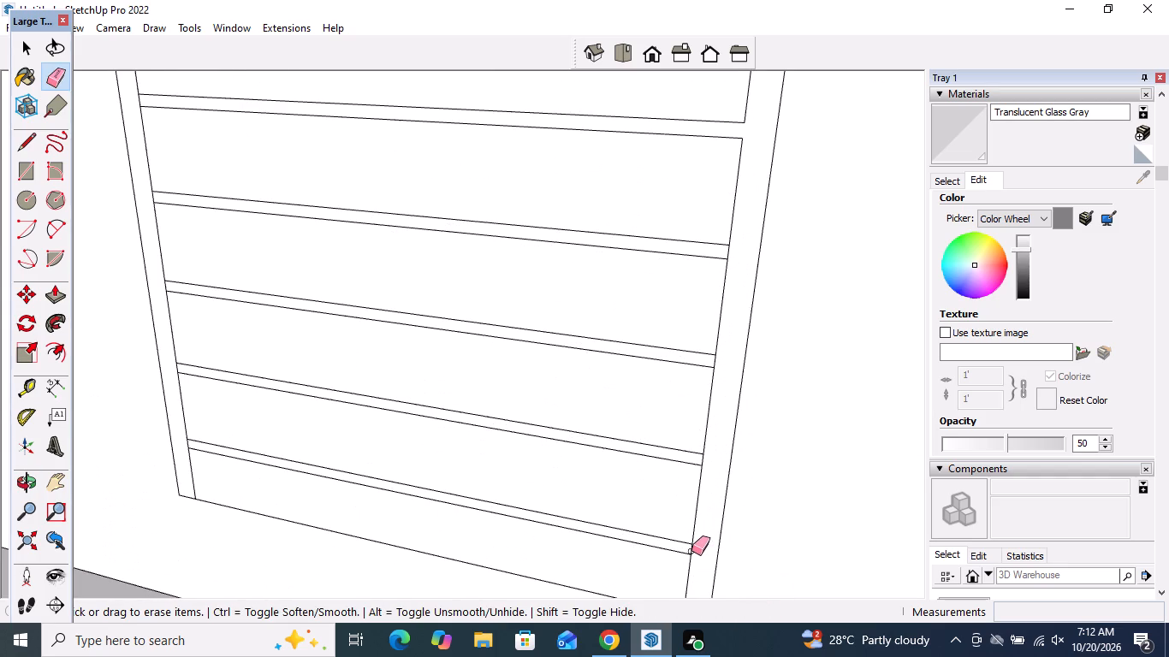
click(691, 551)
scroll(699, 461, up, 5)
click(703, 460)
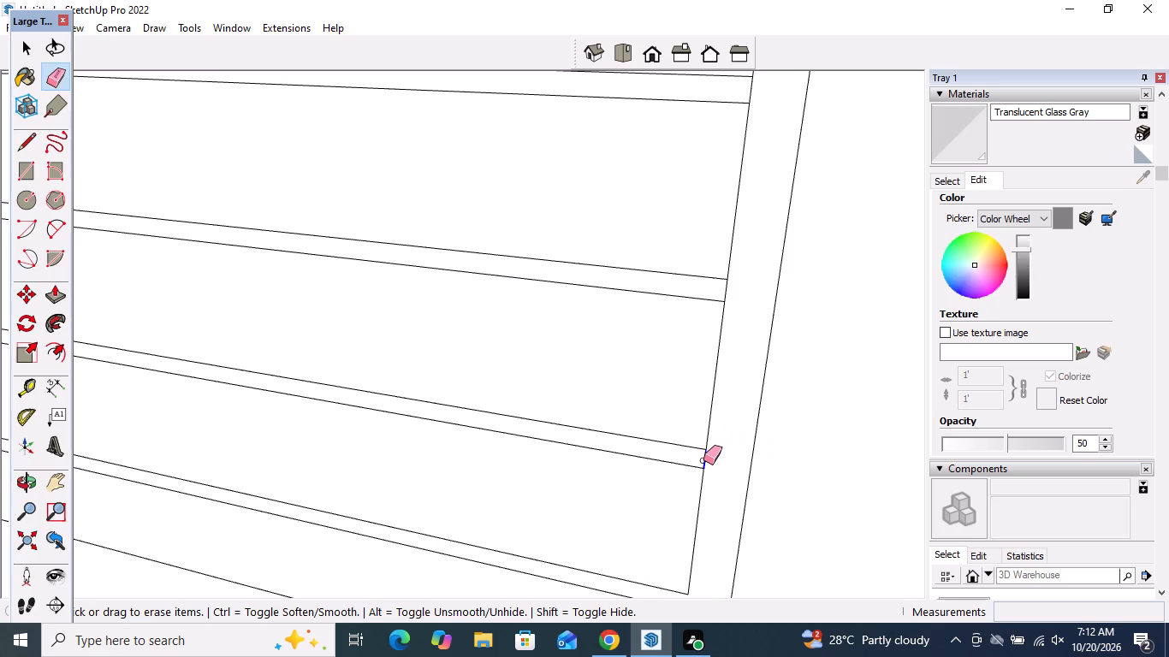
scroll(715, 543, down, 5)
scroll(724, 394, up, 4)
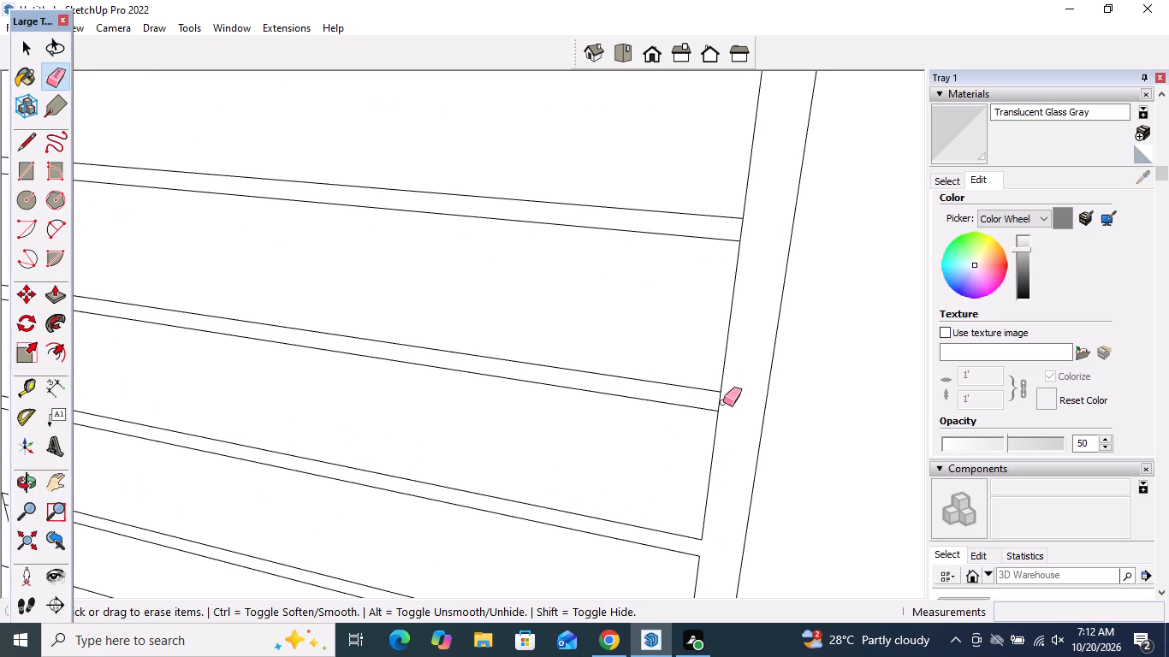
click(718, 402)
scroll(728, 494, down, 5)
scroll(740, 341, up, 4)
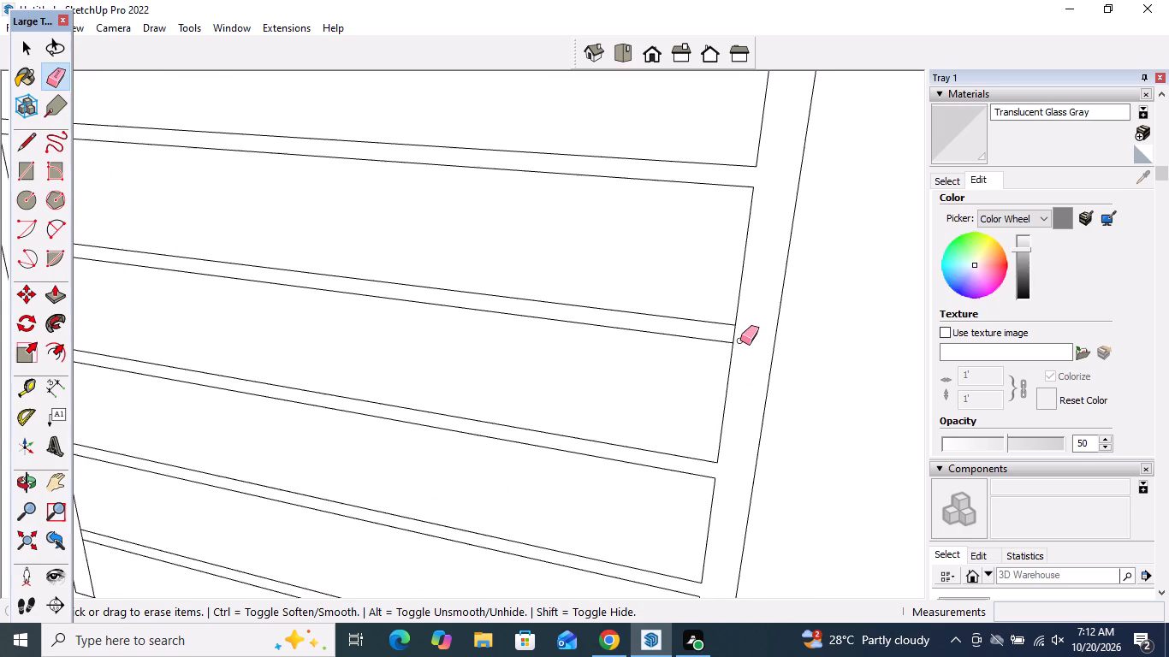
click(734, 333)
scroll(758, 410, down, 17)
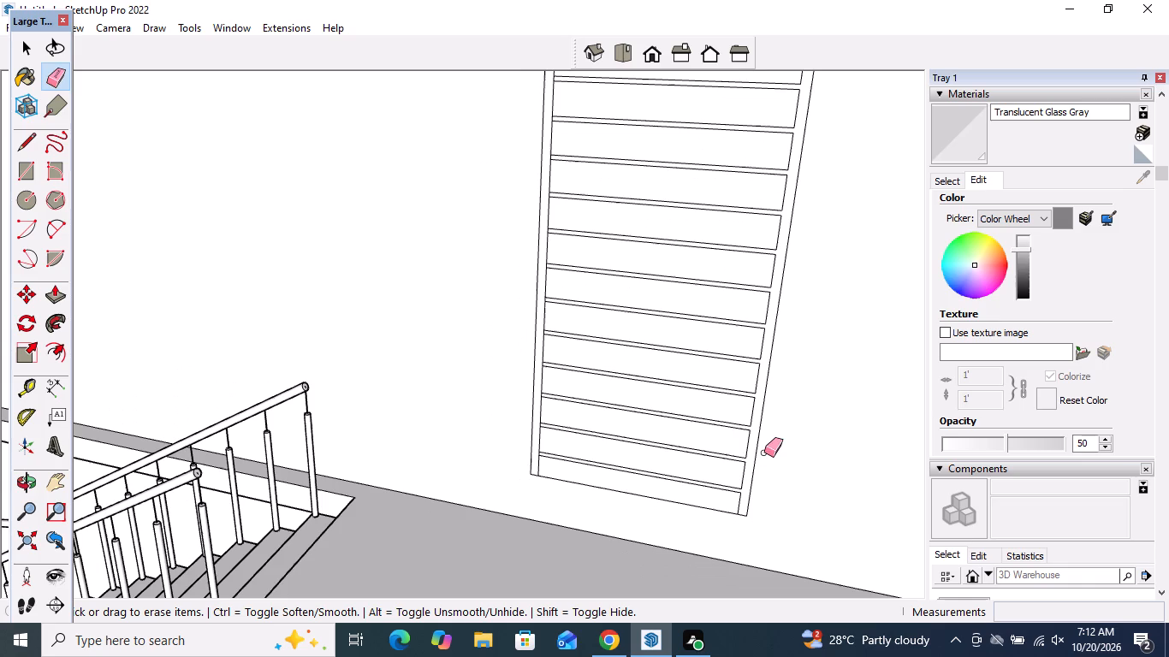
Erase the short segments of the left inner frame edge at the ends of the bottom five horizontal bars.
scroll(520, 460, up, 15)
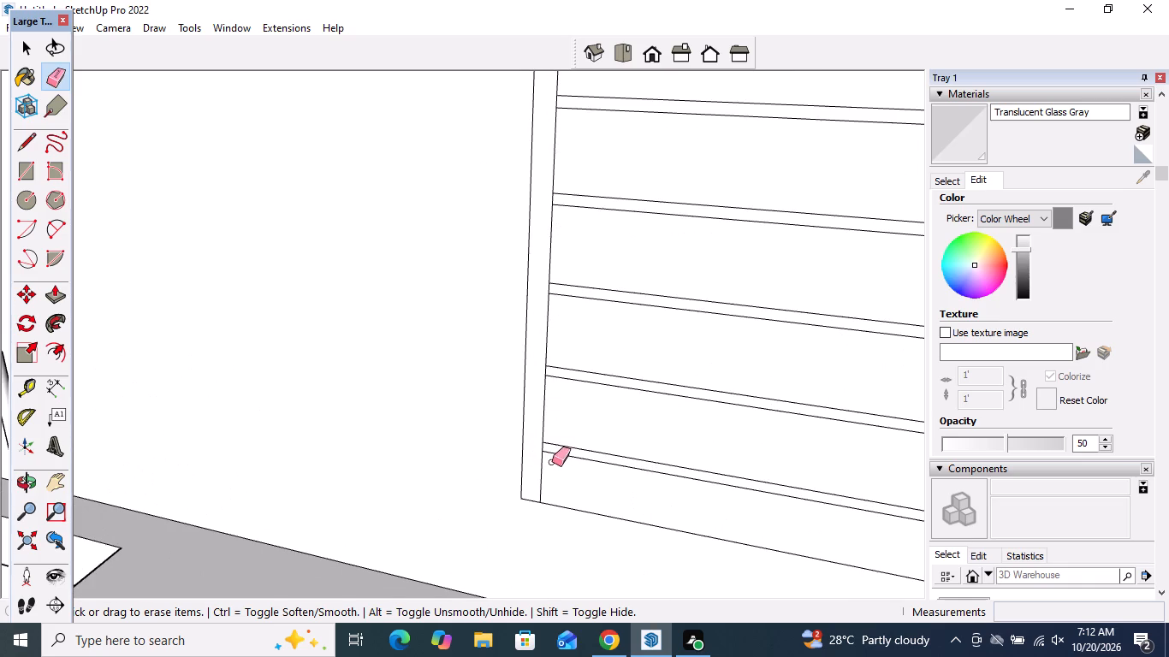
scroll(535, 455, up, 4)
click(548, 444)
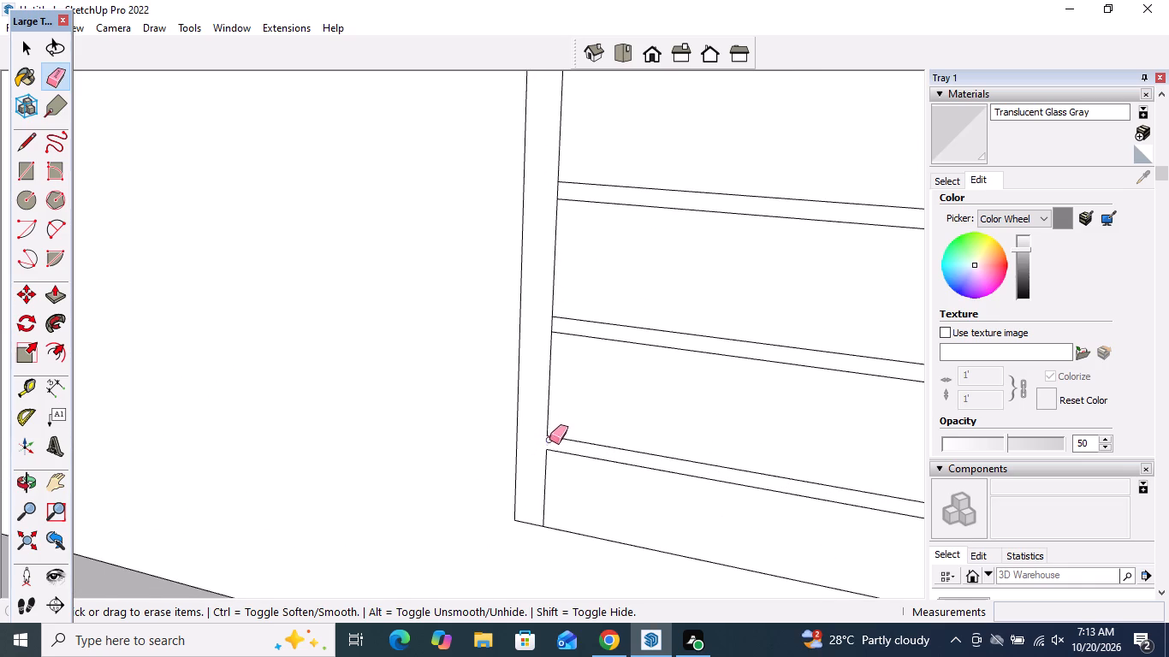
click(552, 325)
scroll(593, 520, down, 5)
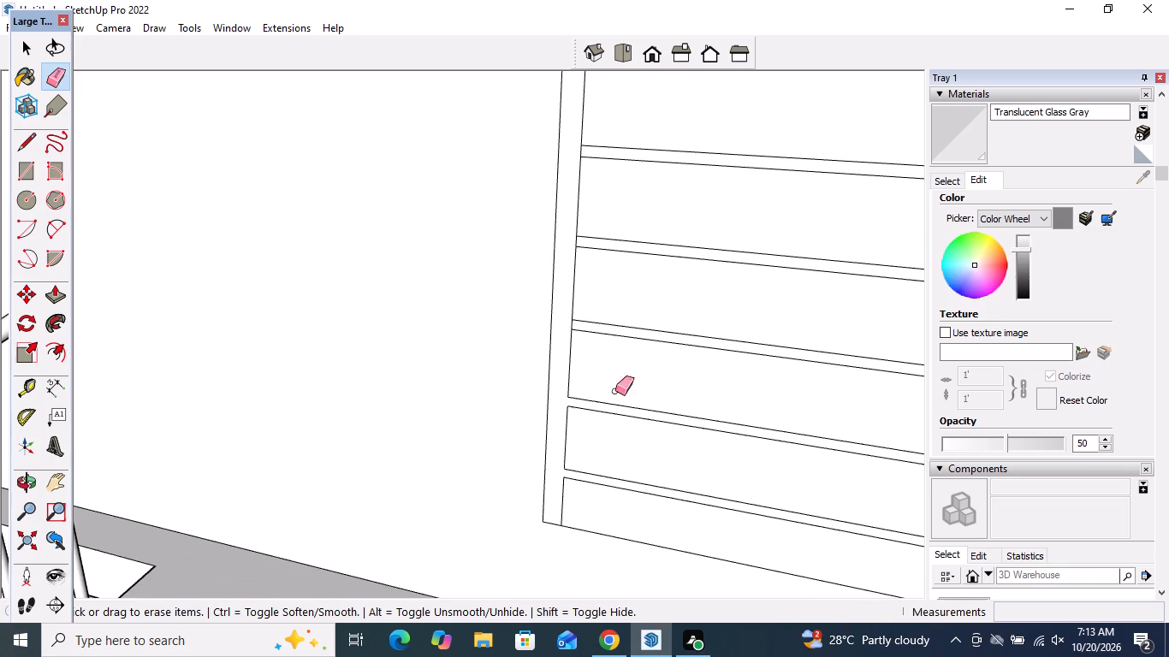
scroll(592, 319, up, 8)
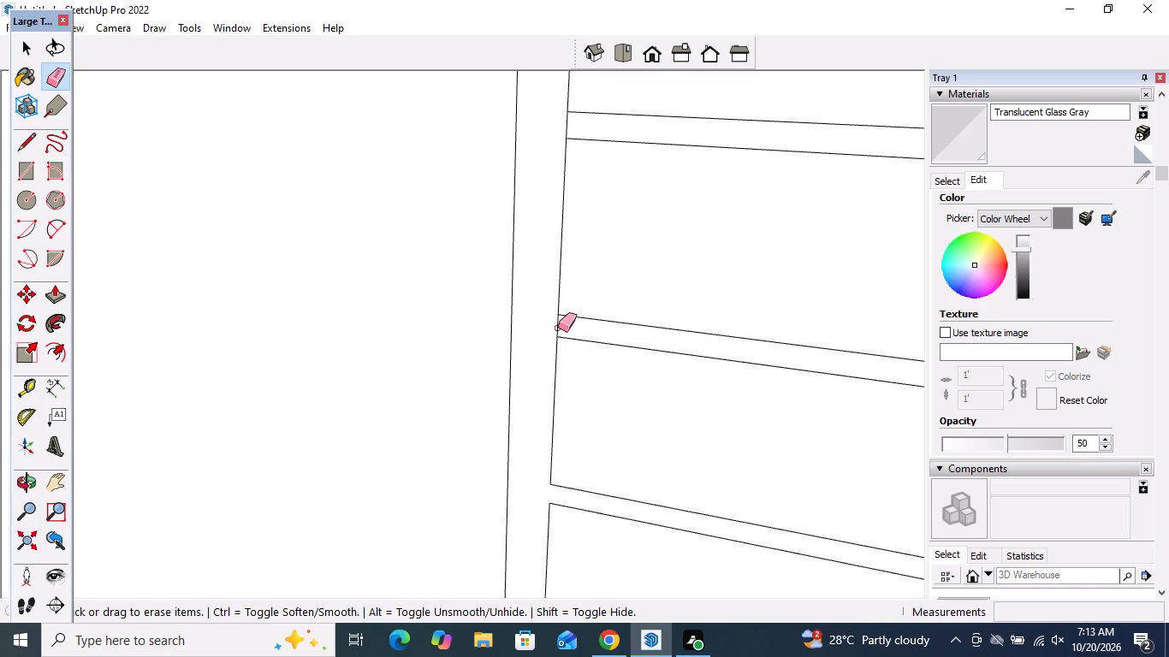
click(559, 328)
scroll(614, 498, down, 8)
scroll(595, 344, up, 6)
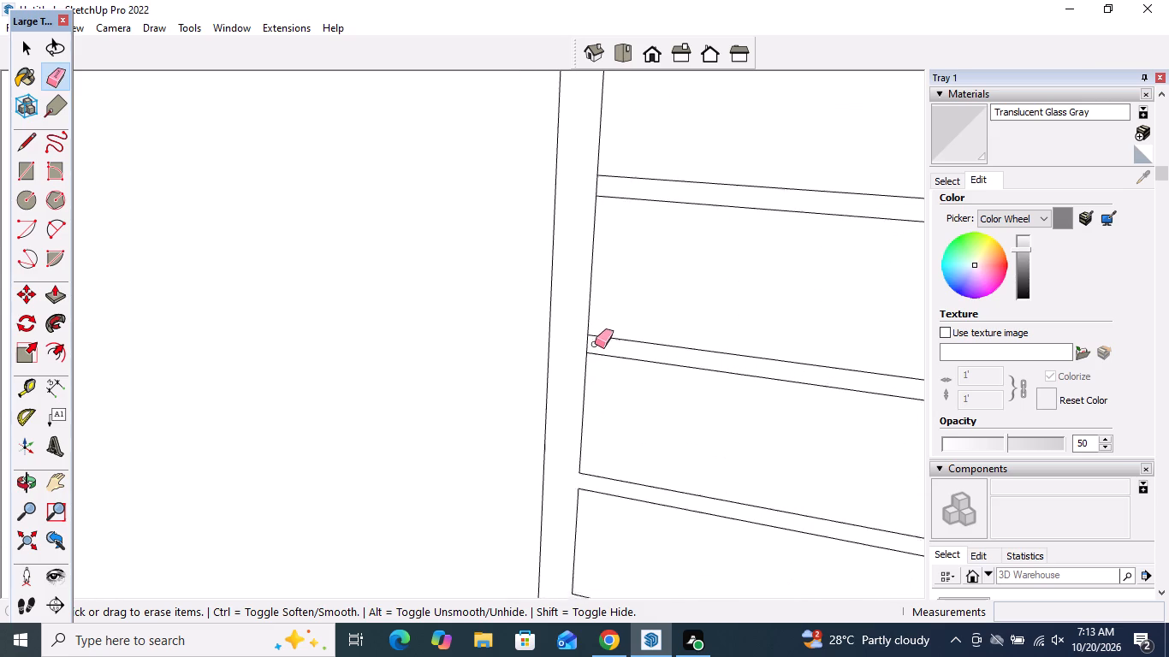
scroll(595, 344, up, 2)
click(584, 342)
scroll(642, 491, down, 9)
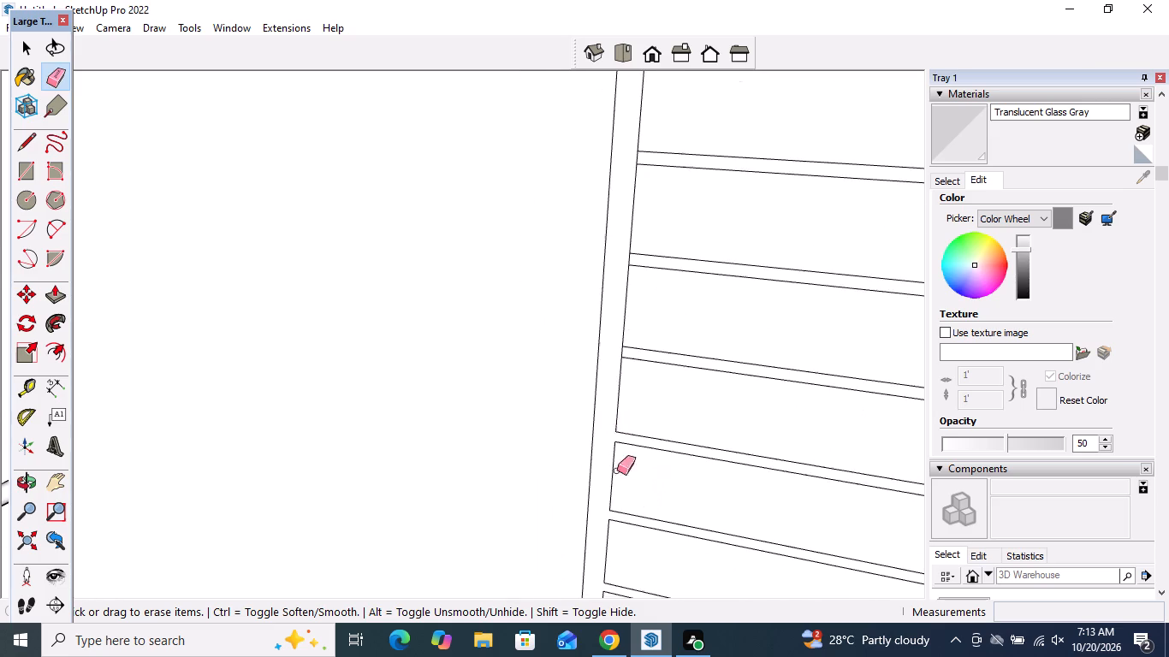
scroll(619, 347, up, 10)
click(628, 351)
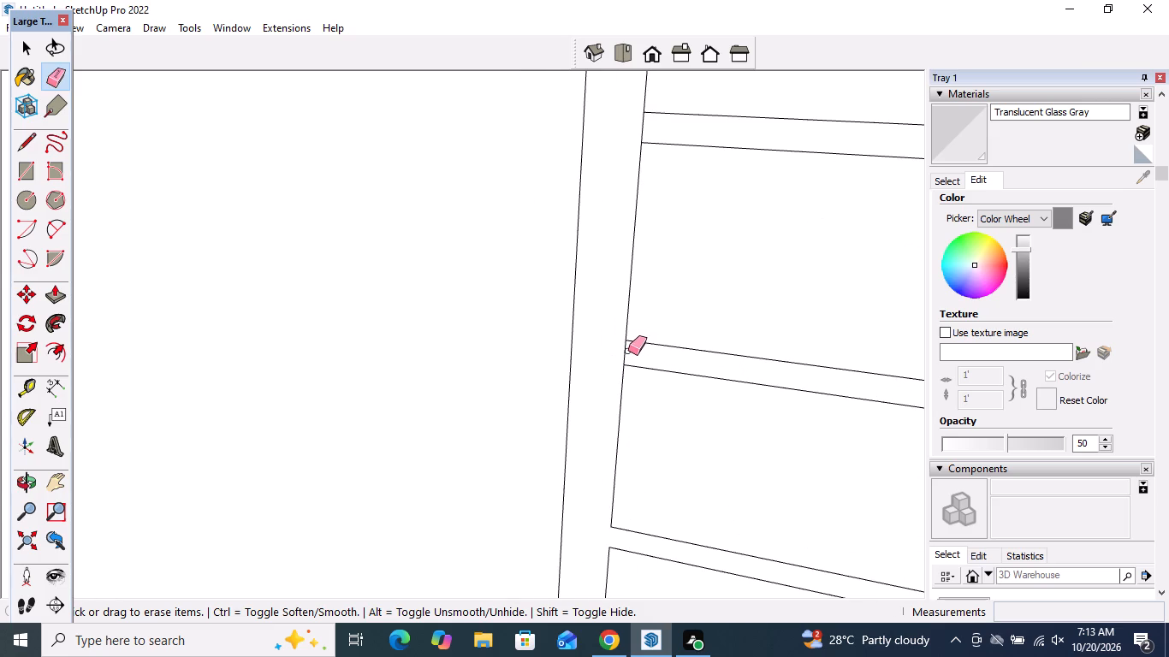
click(626, 354)
scroll(661, 519, down, 6)
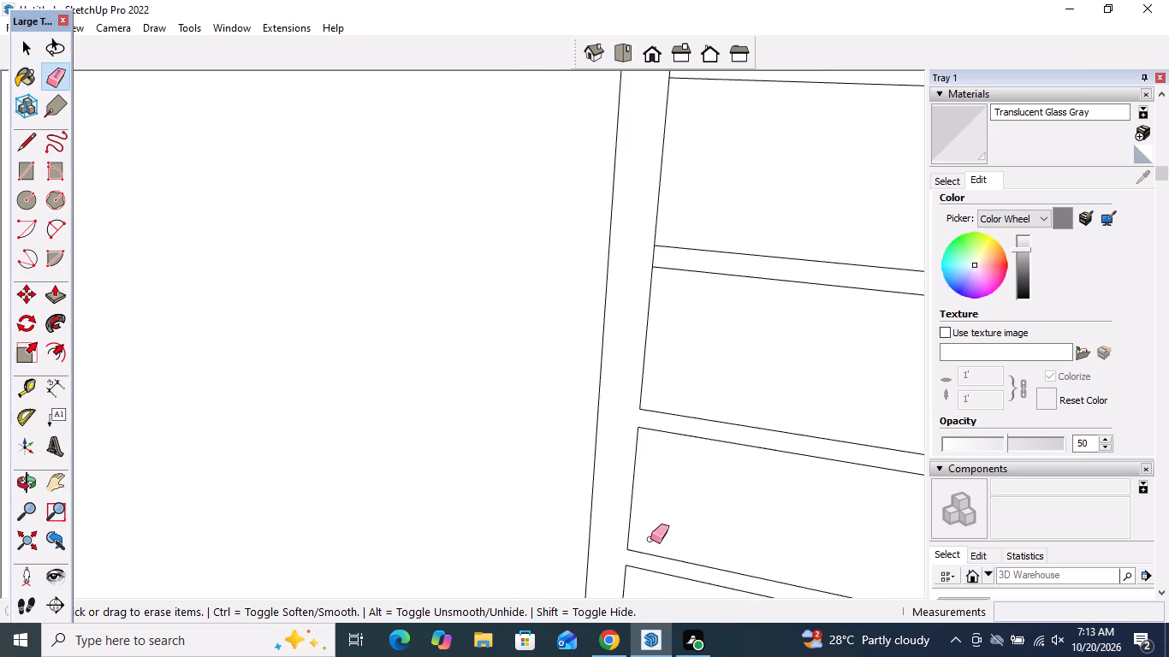
Erase the short segments of the left inner frame edge at the ends of the next three horizontal door bars up.
scroll(650, 539, down, 4)
scroll(660, 391, up, 9)
click(645, 368)
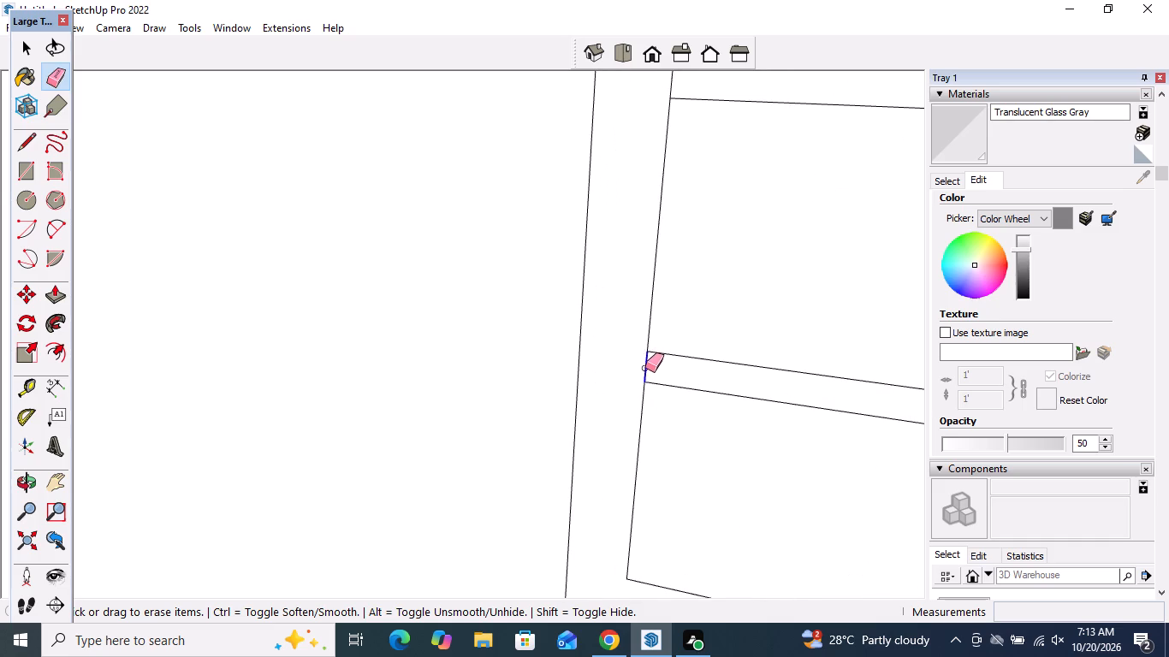
scroll(644, 559, down, 10)
scroll(671, 414, up, 11)
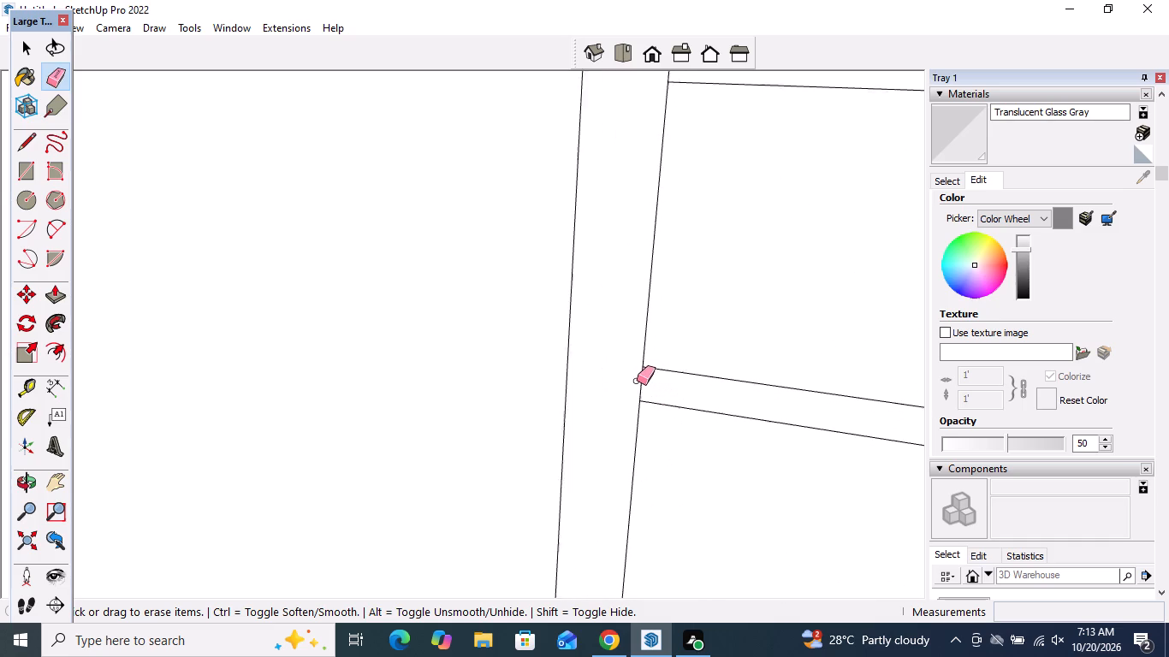
scroll(637, 381, up, 1)
click(640, 388)
scroll(626, 494, down, 9)
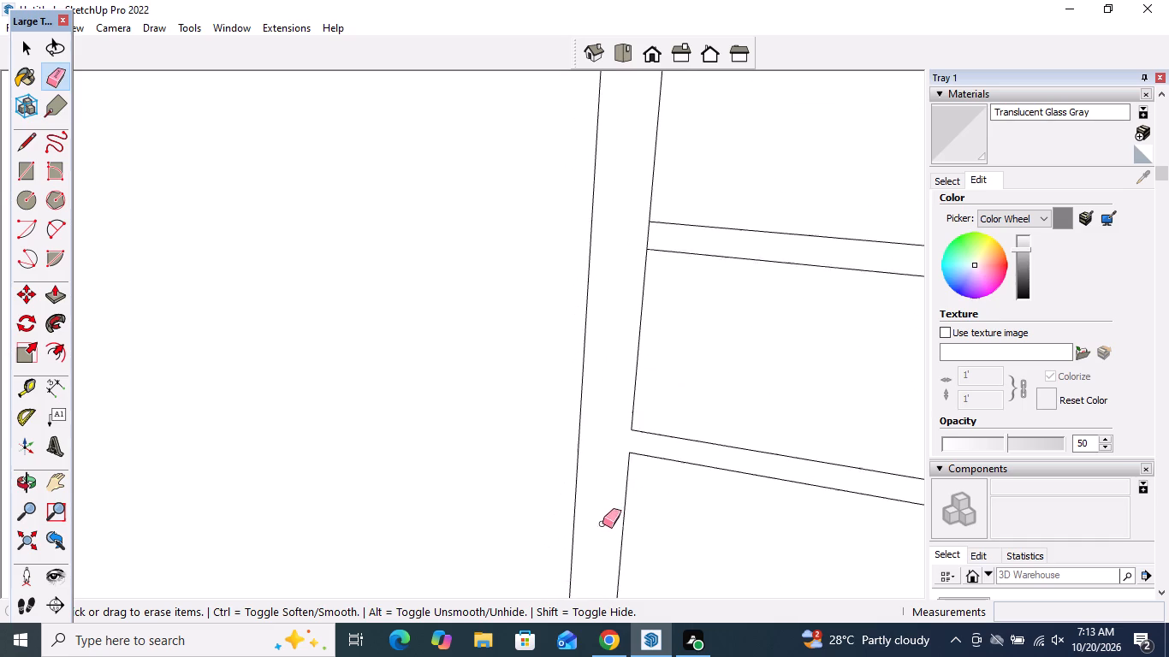
scroll(641, 325, up, 7)
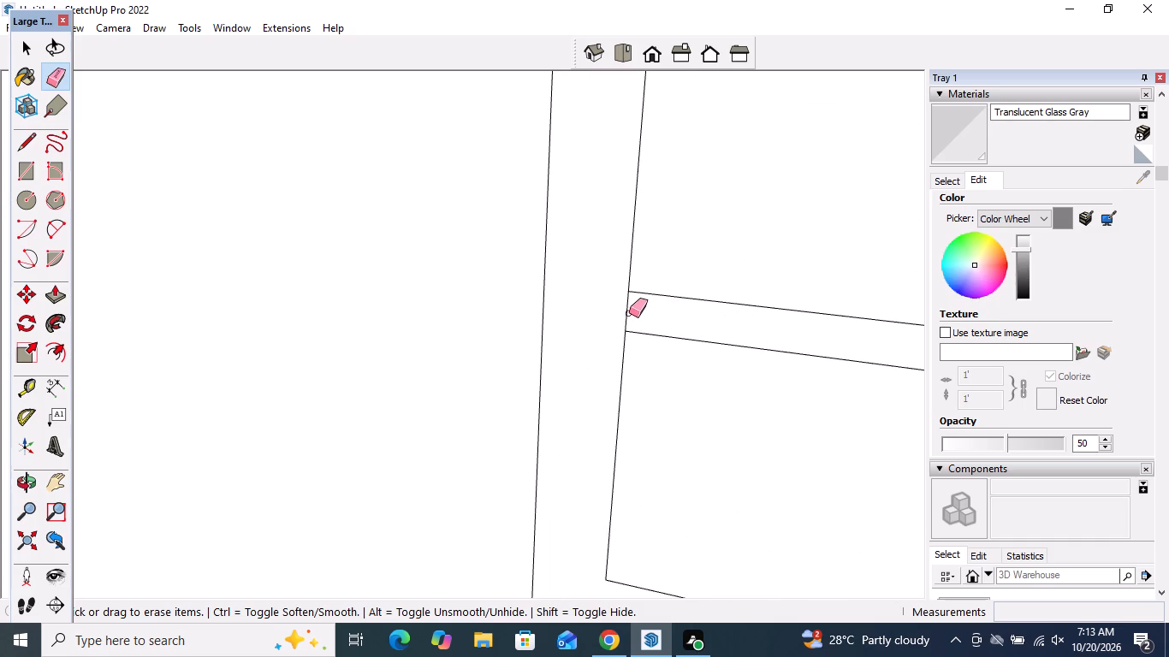
click(629, 313)
click(625, 313)
scroll(644, 423, down, 7)
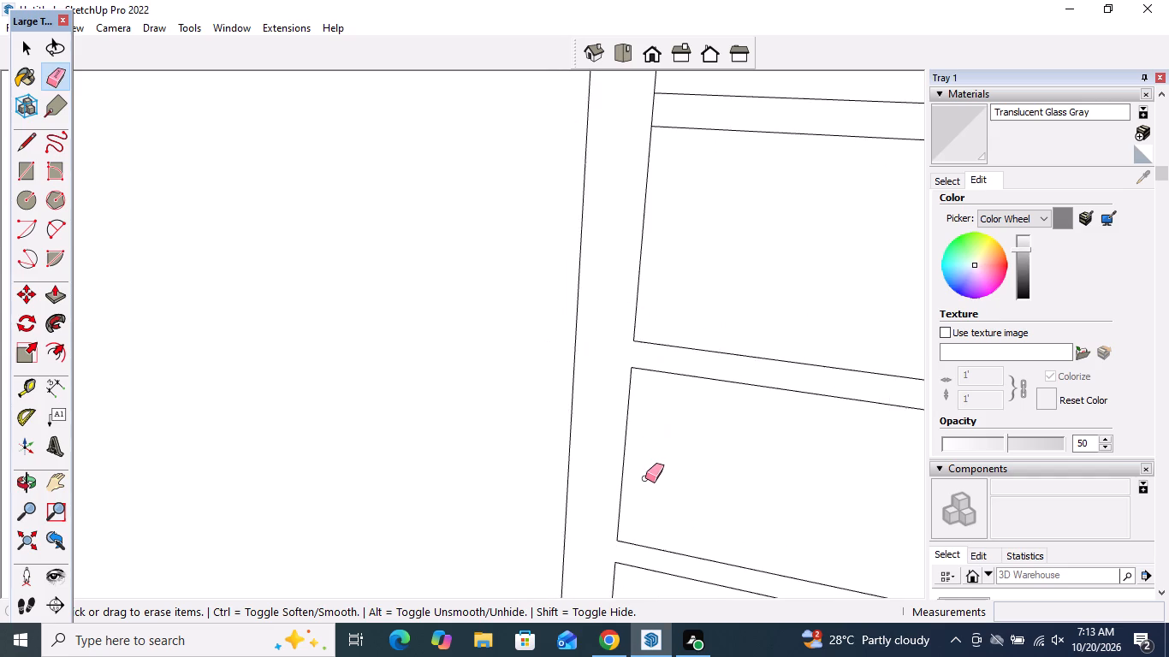
Erase the left inner frame edge segments at the ends of the following three horizontal bars up the door.
scroll(645, 478, down, 3)
scroll(660, 293, up, 7)
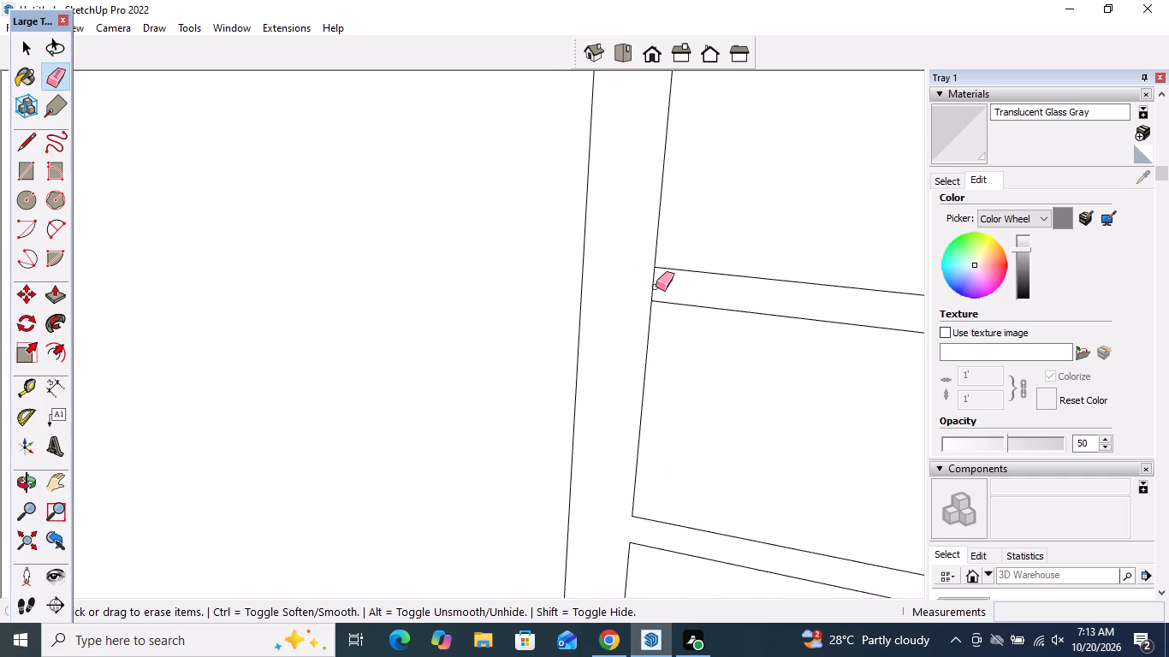
click(653, 288)
scroll(620, 429, down, 10)
scroll(622, 300, up, 4)
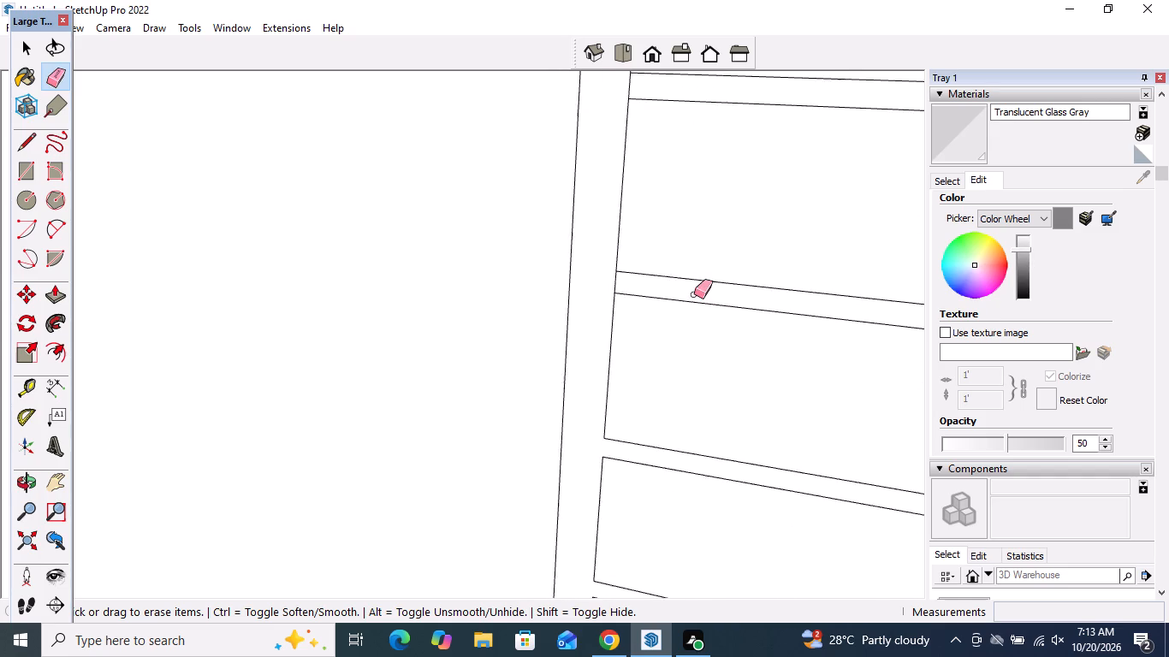
scroll(694, 294, up, 4)
click(604, 284)
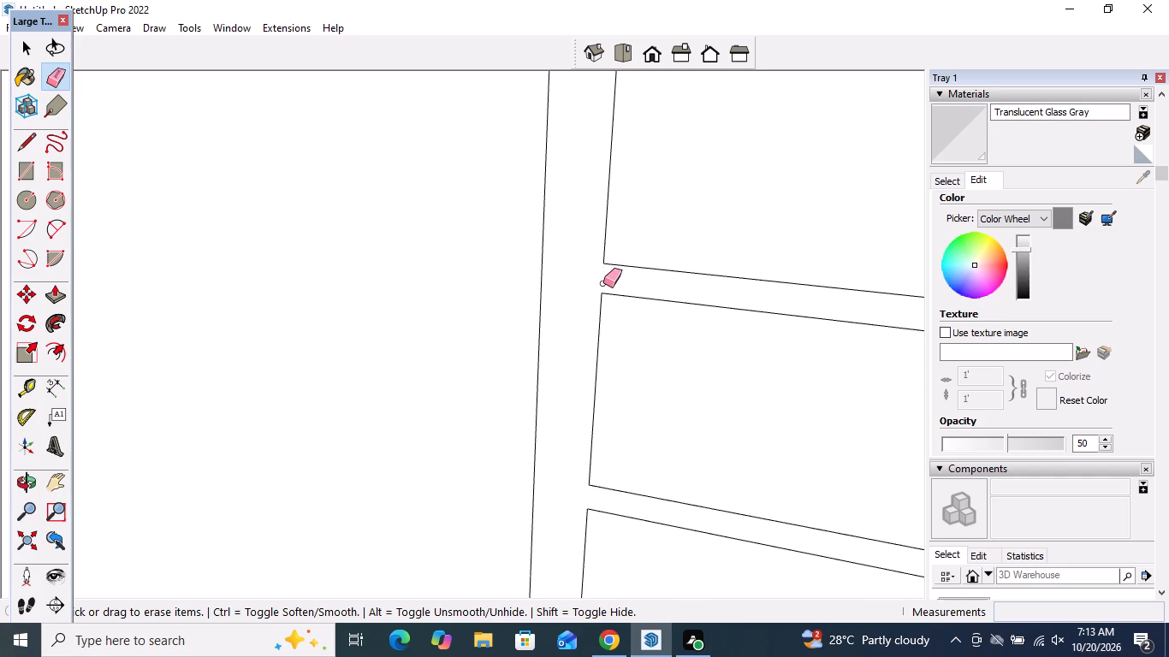
scroll(617, 425, down, 10)
scroll(617, 287, up, 8)
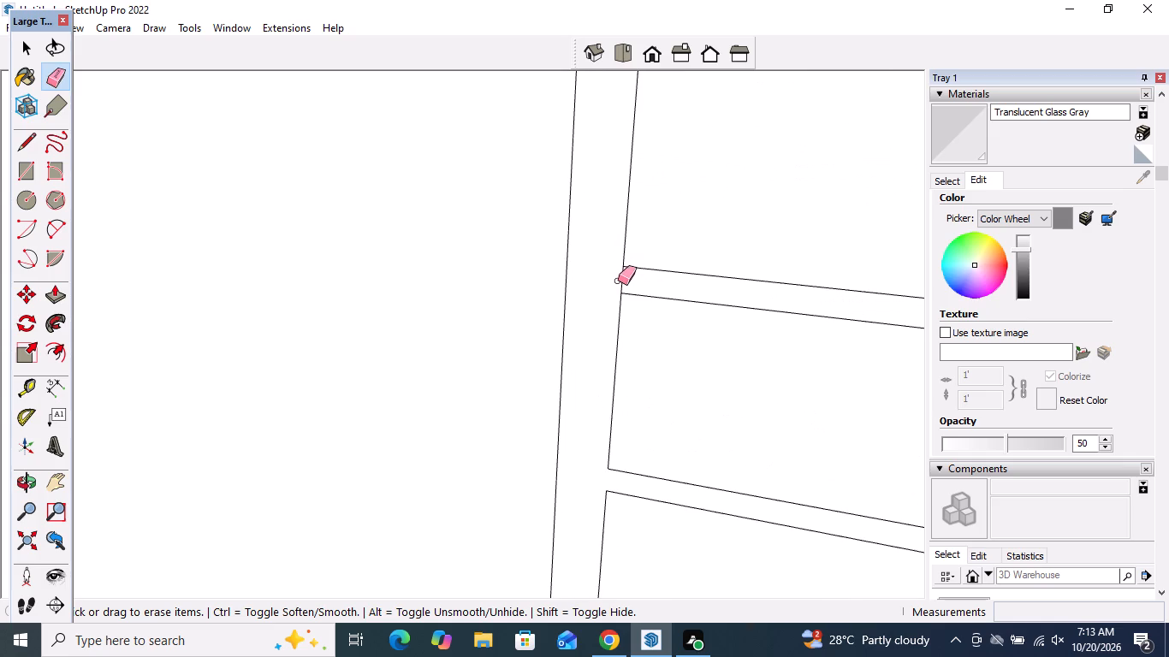
click(625, 276)
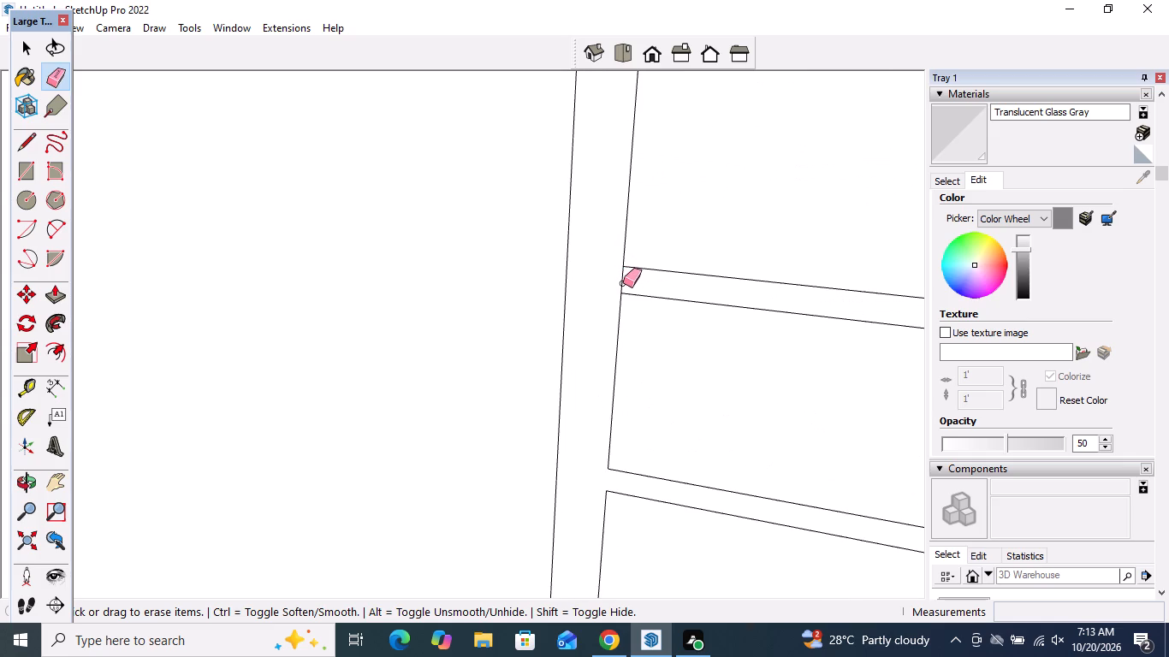
click(623, 283)
Erase the left inner frame edge segments at the ends of the remaining four horizontal bars near the door's top.
scroll(573, 427, down, 10)
scroll(585, 326, up, 5)
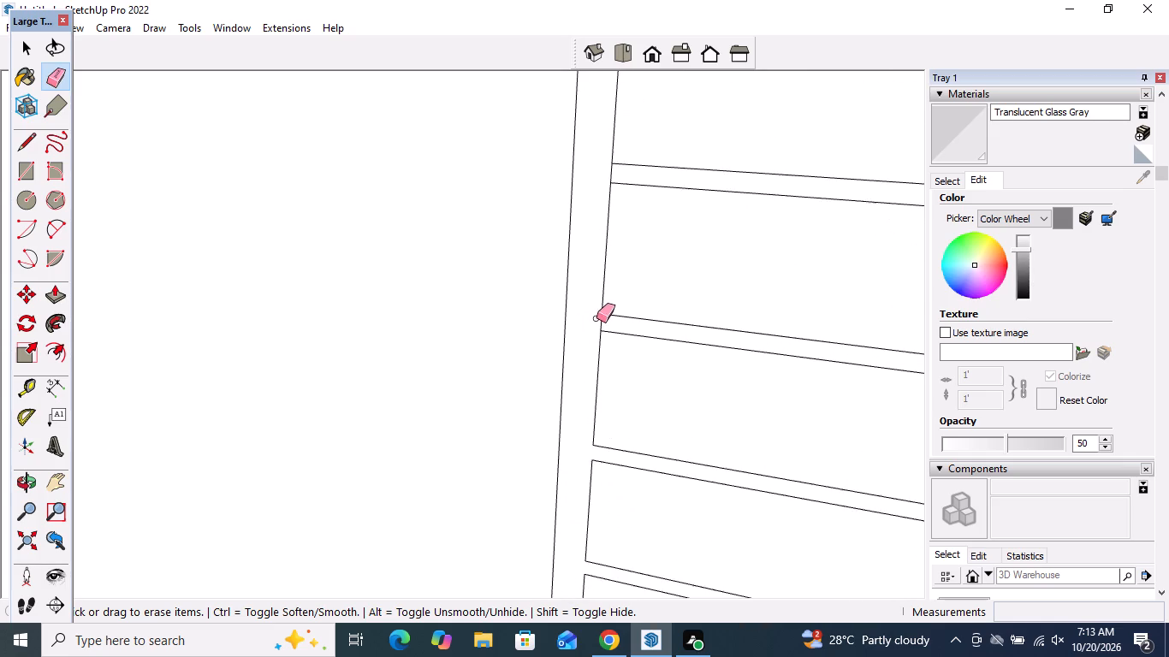
scroll(597, 318, up, 5)
click(602, 330)
scroll(606, 410, down, 6)
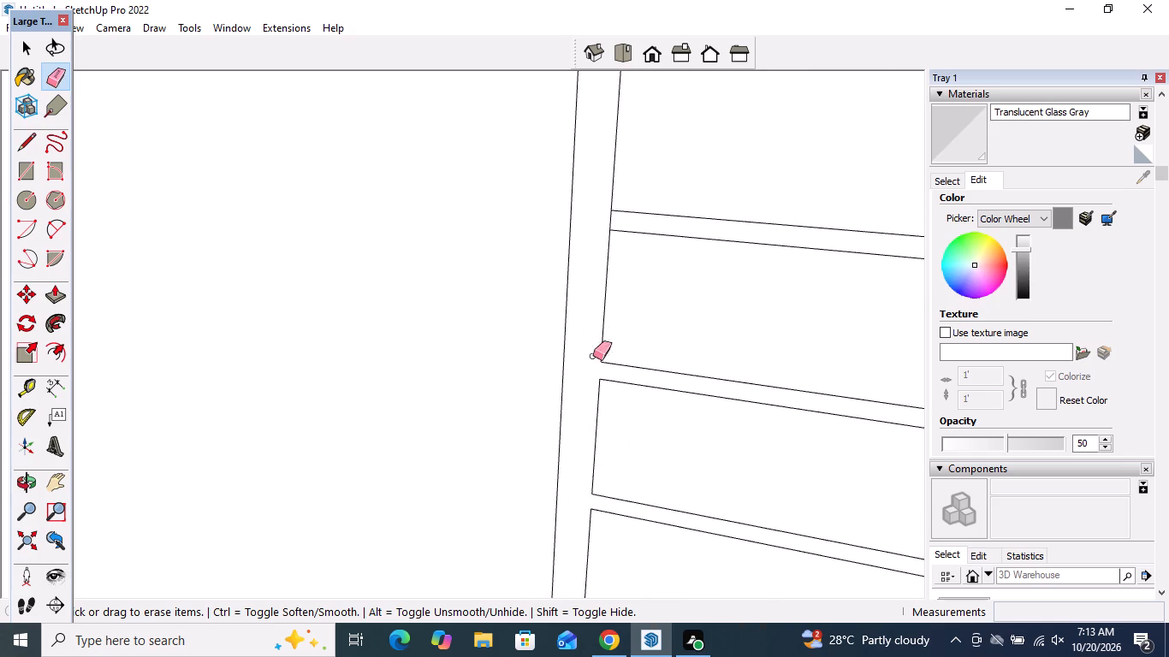
scroll(595, 270, up, 4)
click(614, 234)
scroll(583, 449, down, 5)
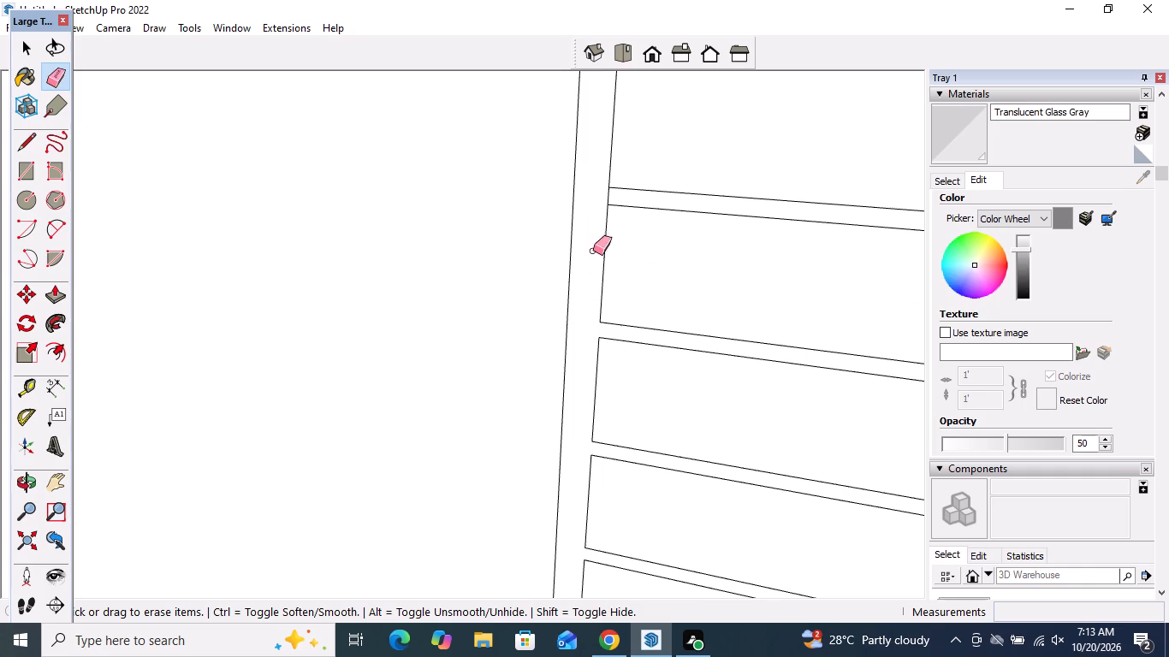
scroll(605, 187, up, 3)
click(611, 198)
scroll(595, 287, down, 3)
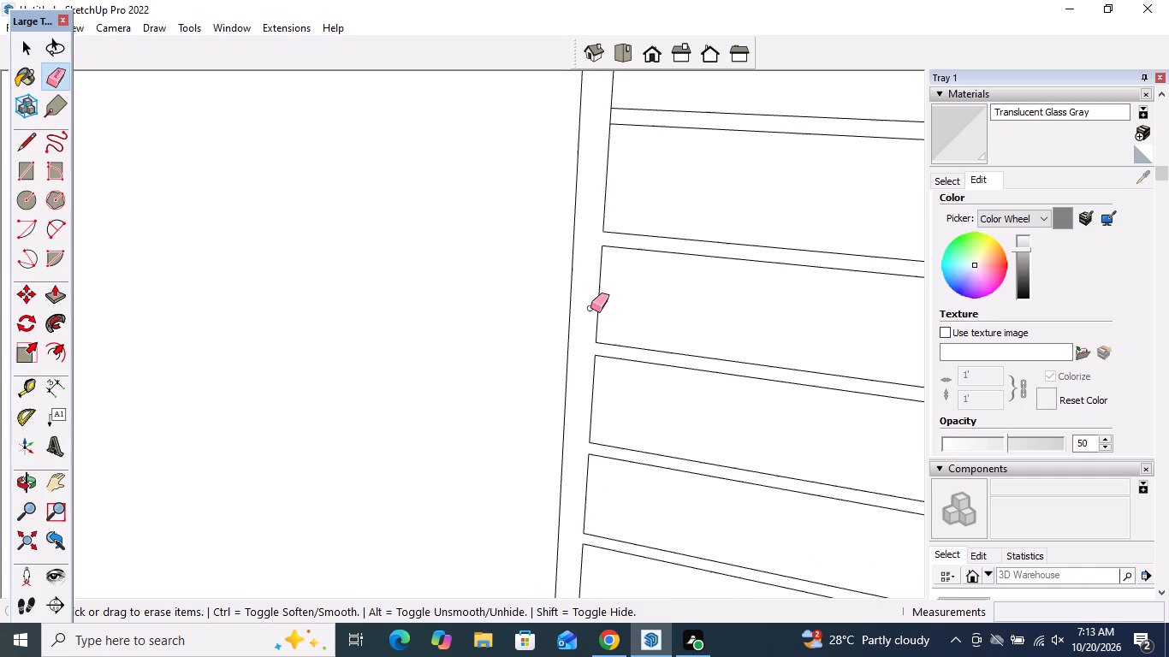
scroll(590, 308, down, 7)
scroll(604, 204, up, 6)
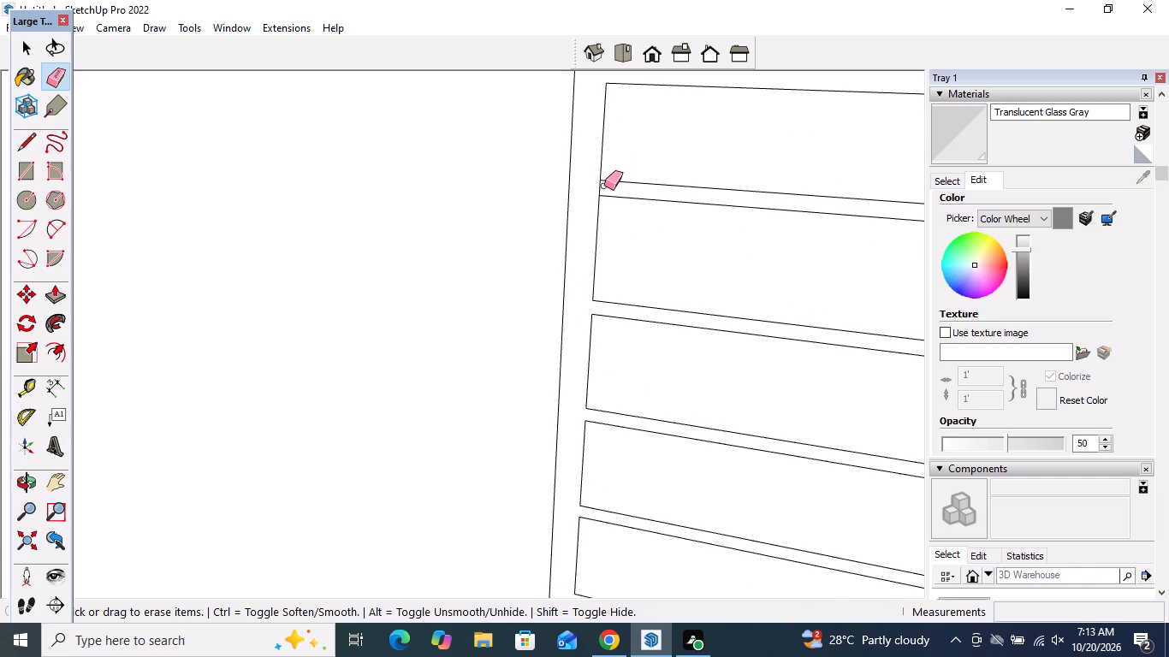
click(597, 186)
scroll(592, 254, down, 19)
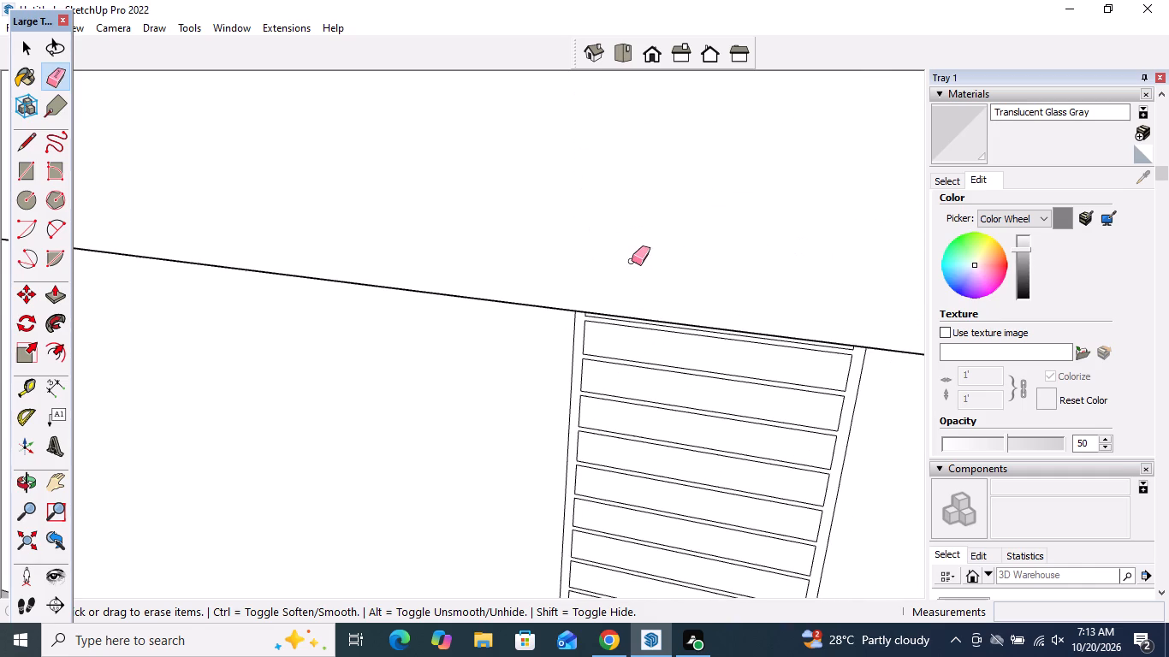
Push/Pull the door's merged frame-and-bars face slightly outward from the wall so the panels between bars sit recessed.
key(space)
click(58, 307)
scroll(300, 324, down, 5)
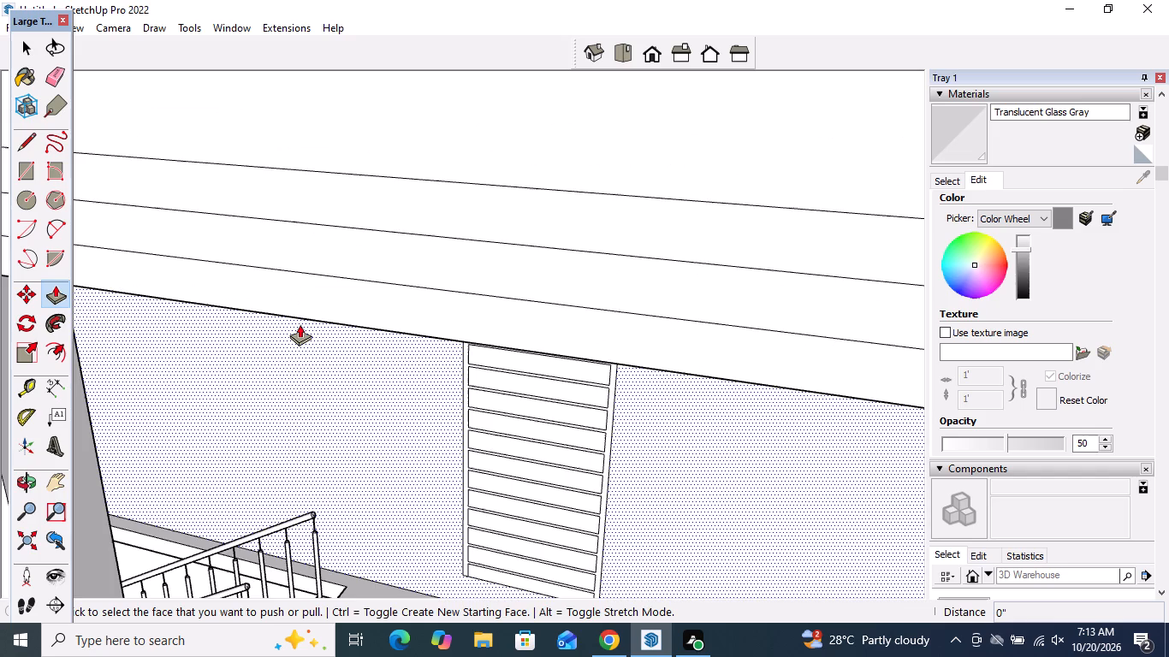
scroll(300, 324, down, 5)
middle_drag(350, 361, 330, 221)
key(space)
scroll(449, 394, down, 2)
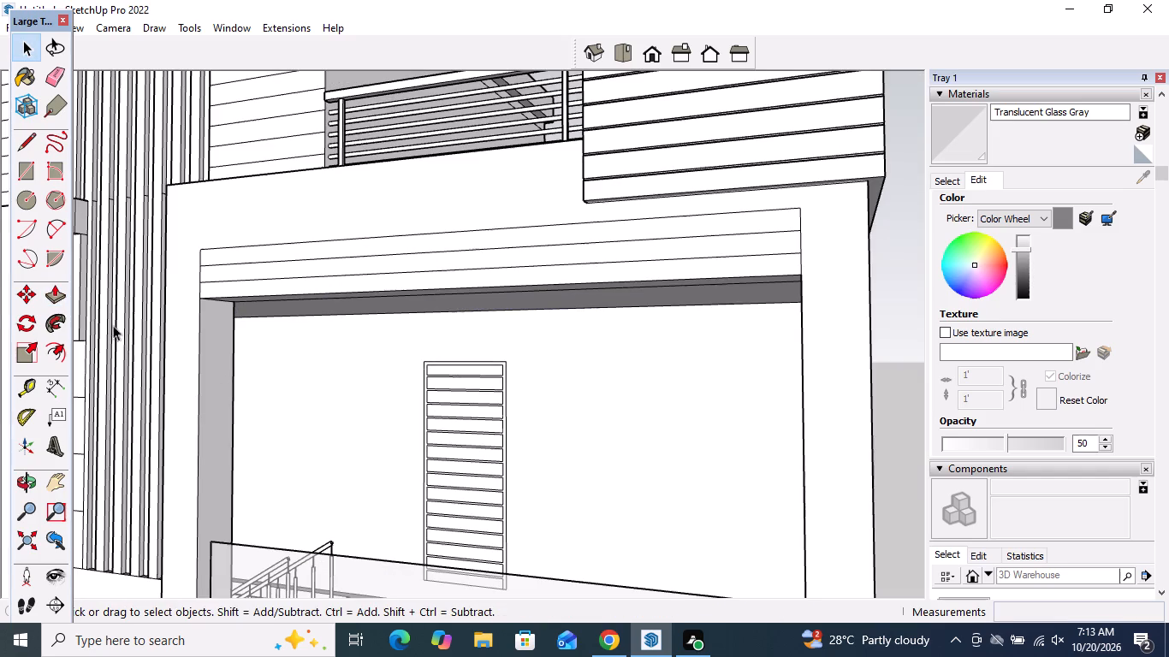
click(53, 295)
scroll(460, 482, up, 7)
scroll(529, 469, up, 3)
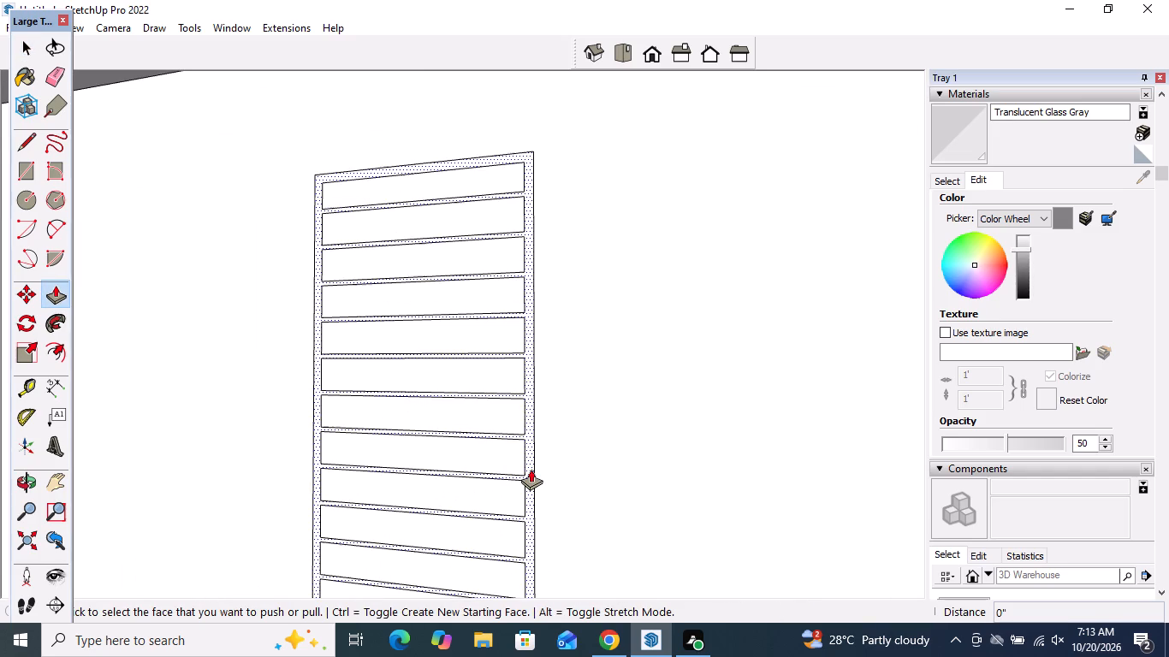
click(531, 468)
scroll(530, 459, up, 8)
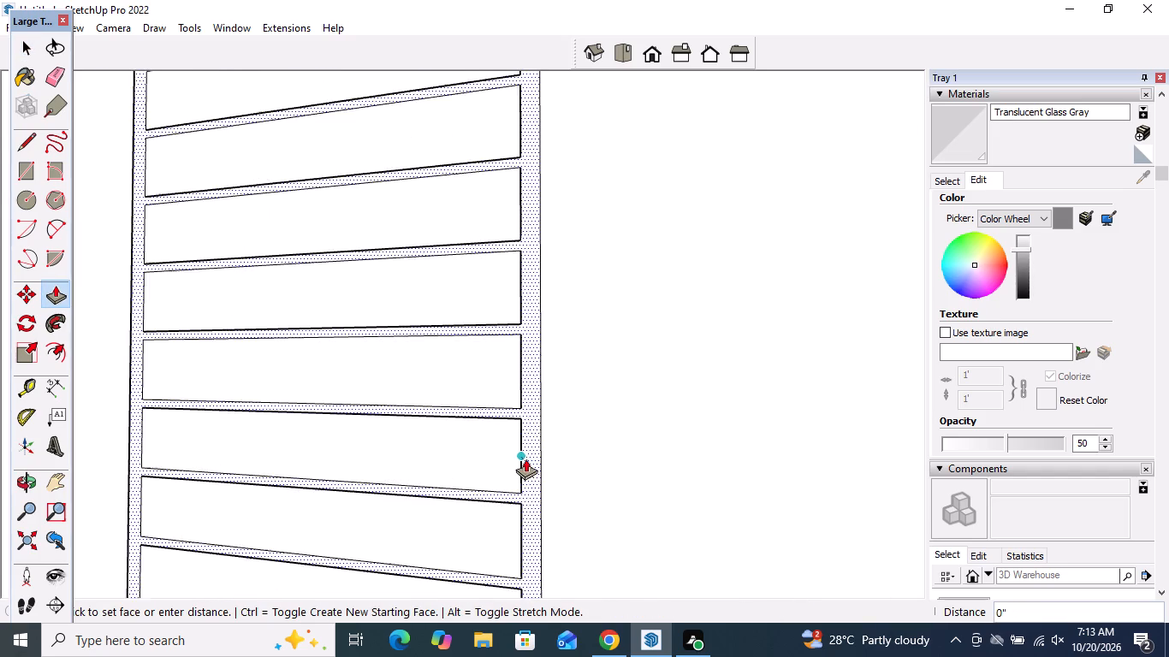
click(537, 455)
key(space)
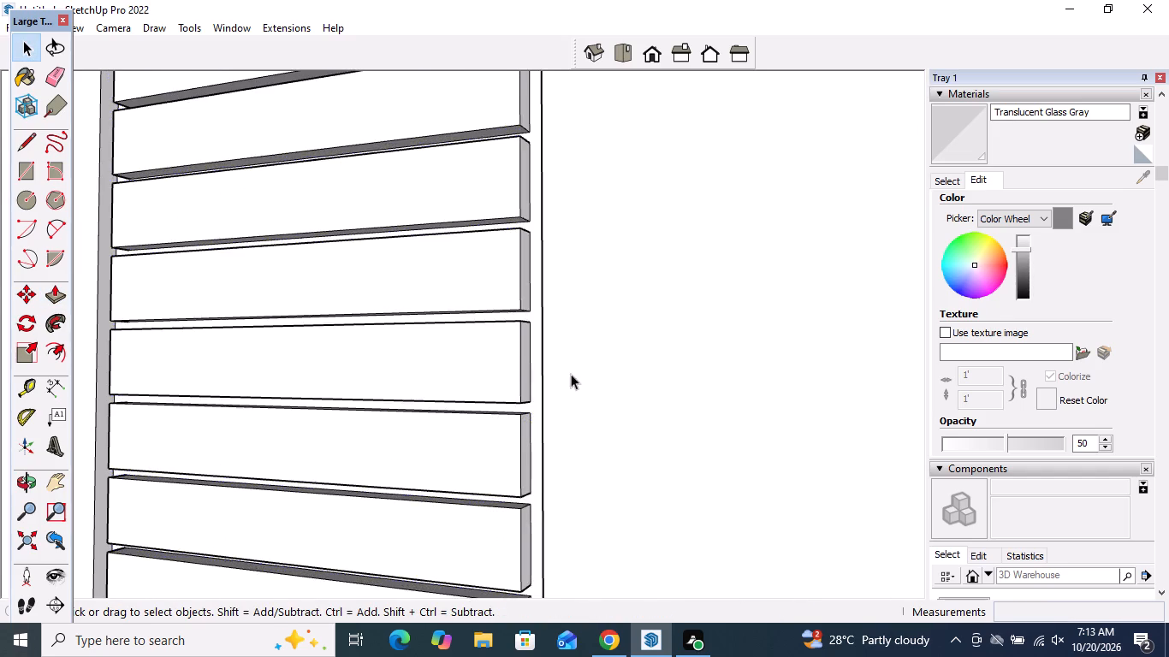
Draw a small rectangle about 1' 1" square on the balcony's back wall, beside the left edge of the slatted door.
scroll(585, 364, down, 20)
scroll(585, 364, down, 2)
middle_drag(728, 435, 898, 469)
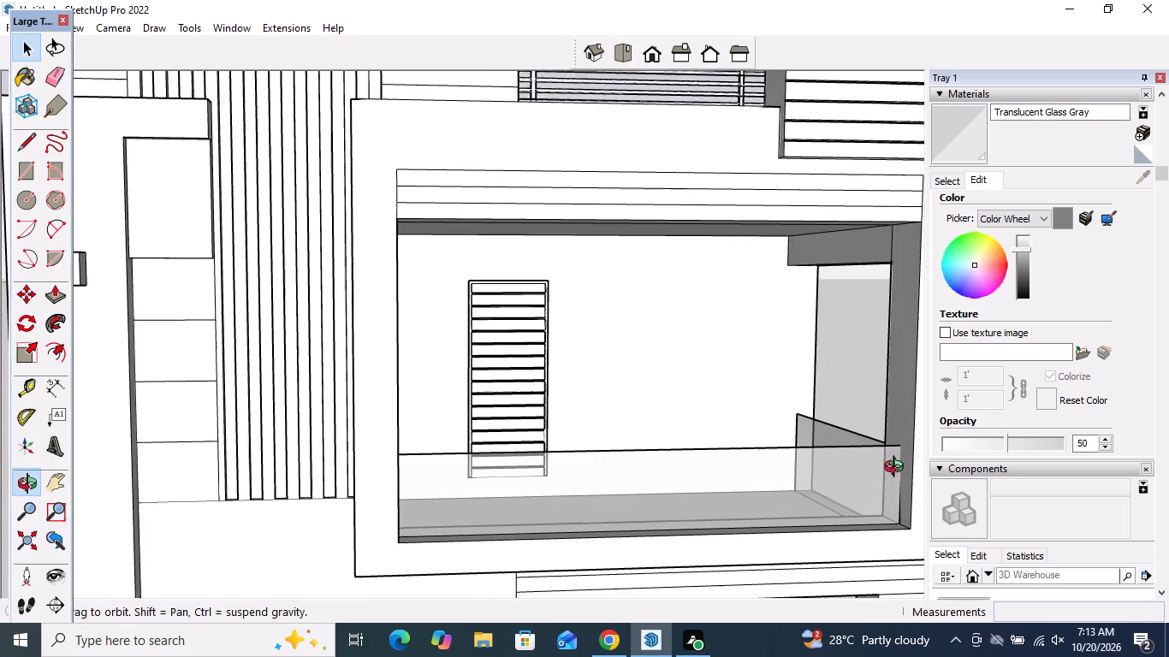
middle_drag(898, 469, 899, 470)
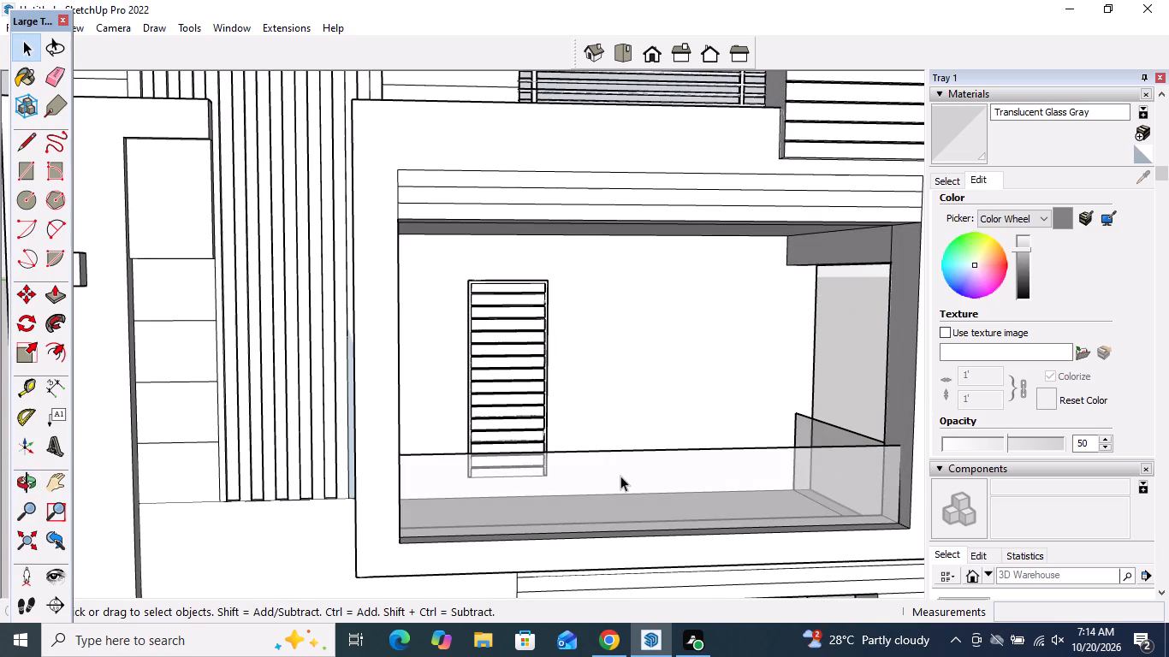
scroll(736, 513, down, 5)
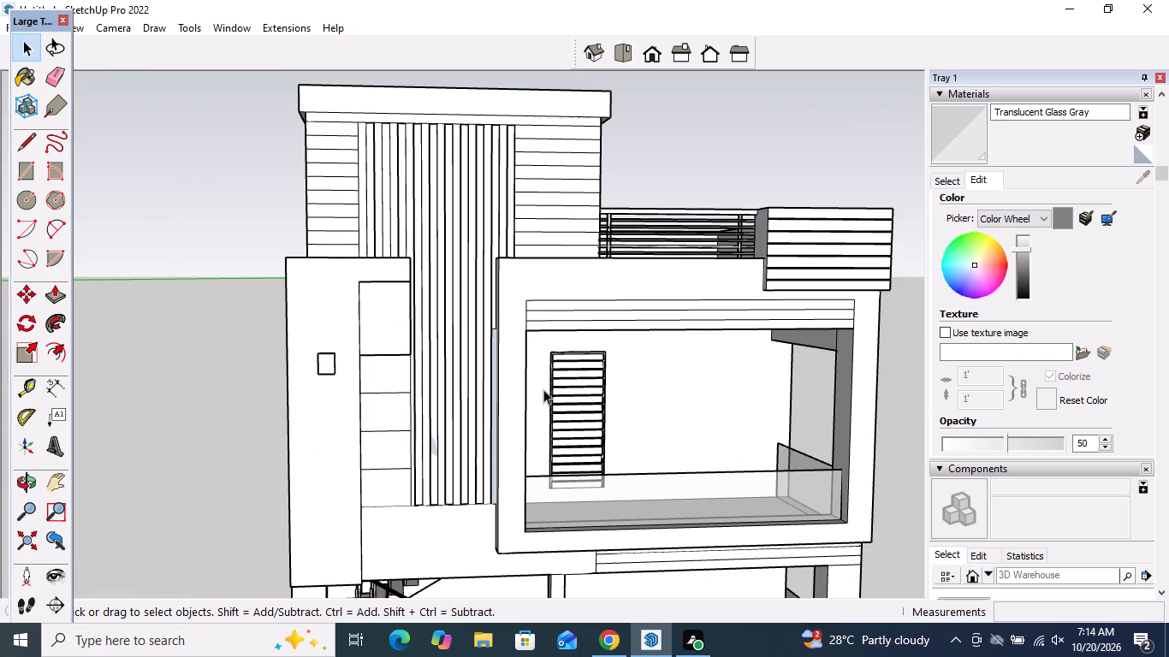
middle_drag(534, 401, 498, 387)
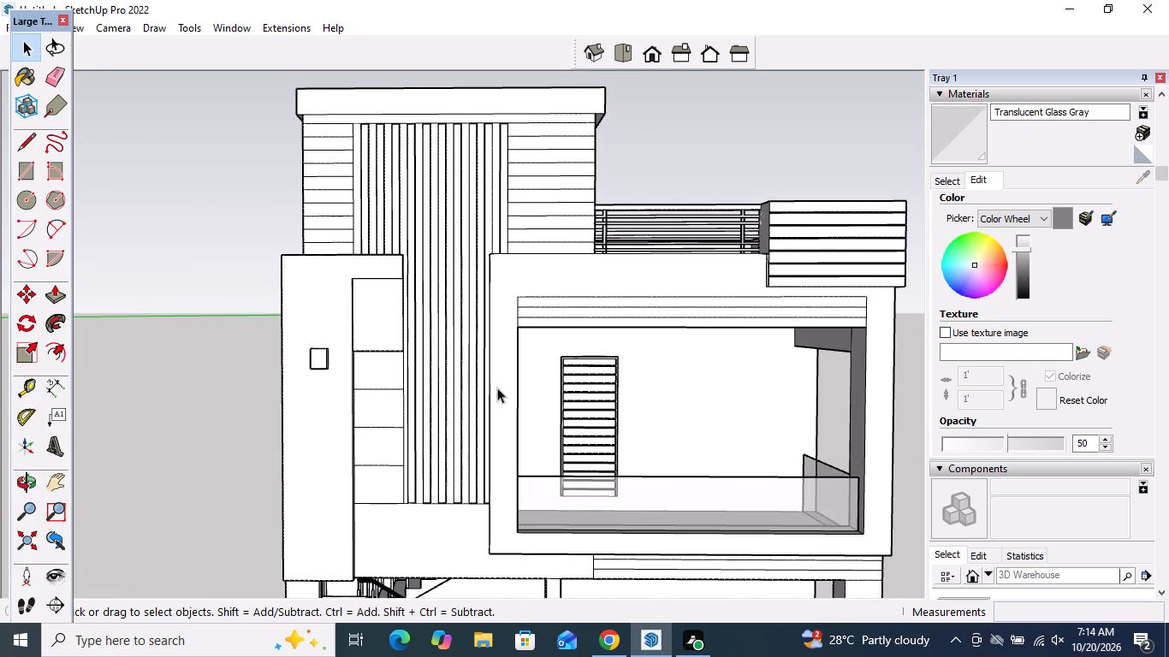
scroll(497, 388, up, 1)
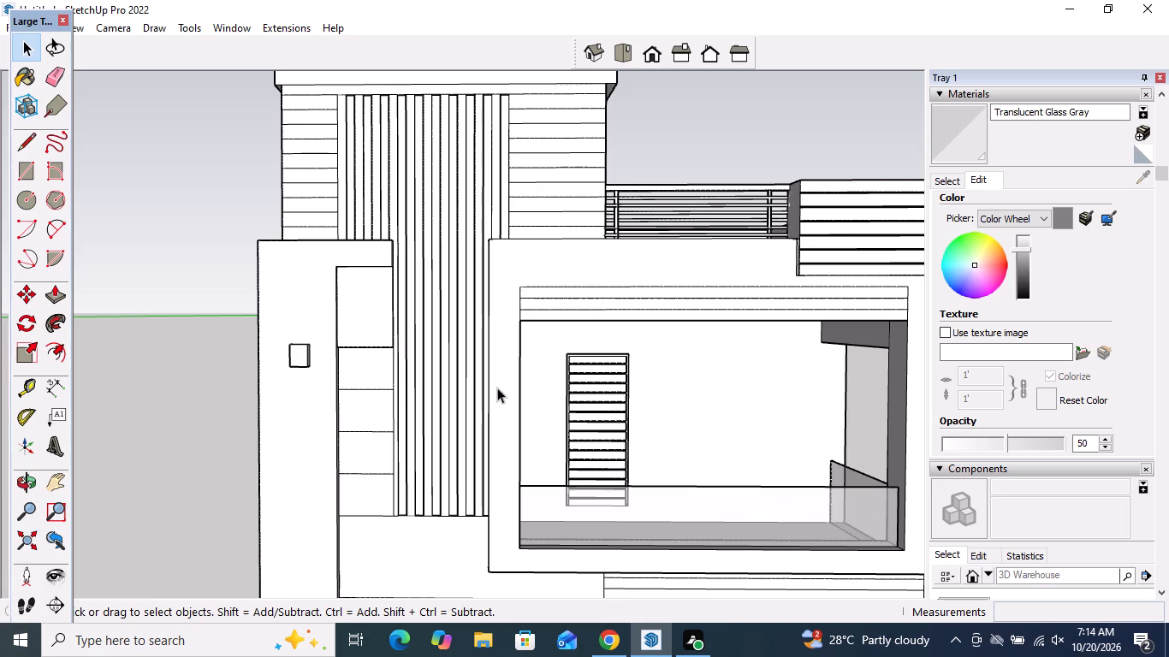
scroll(497, 388, down, 2)
scroll(497, 388, up, 2)
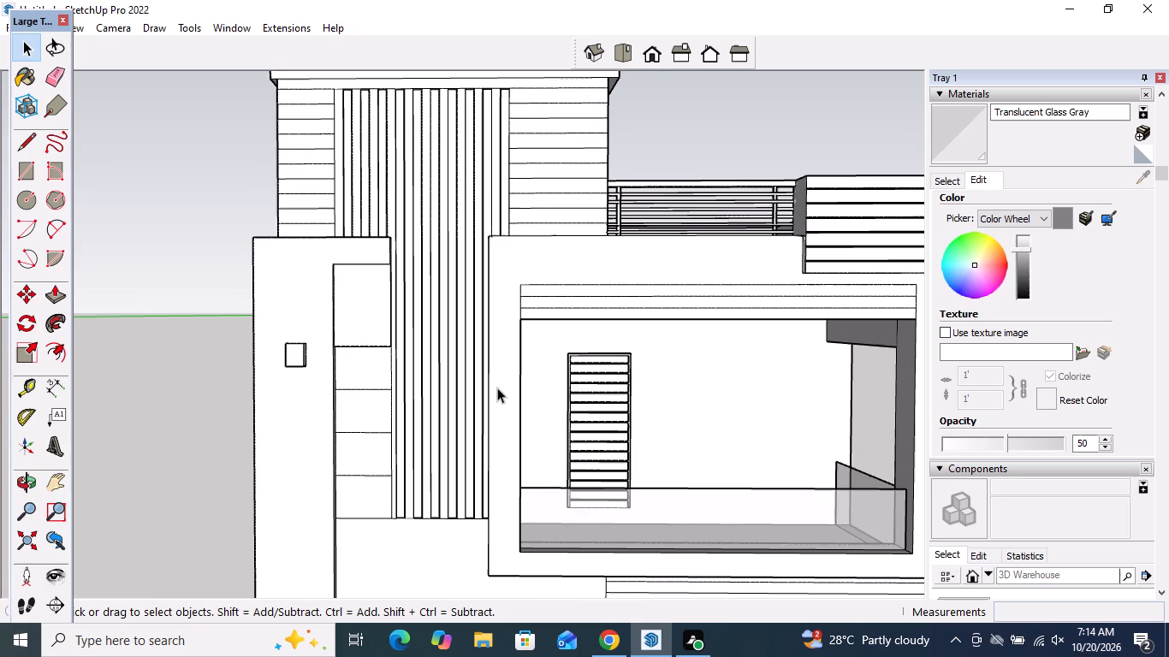
click(26, 172)
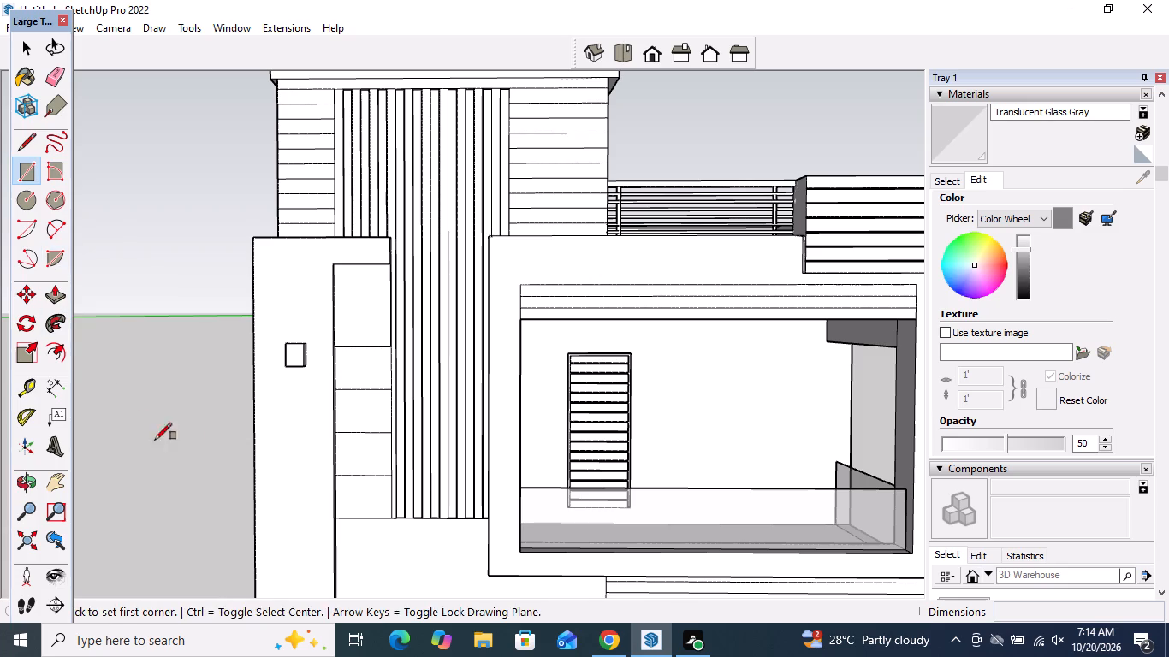
scroll(628, 420, up, 2)
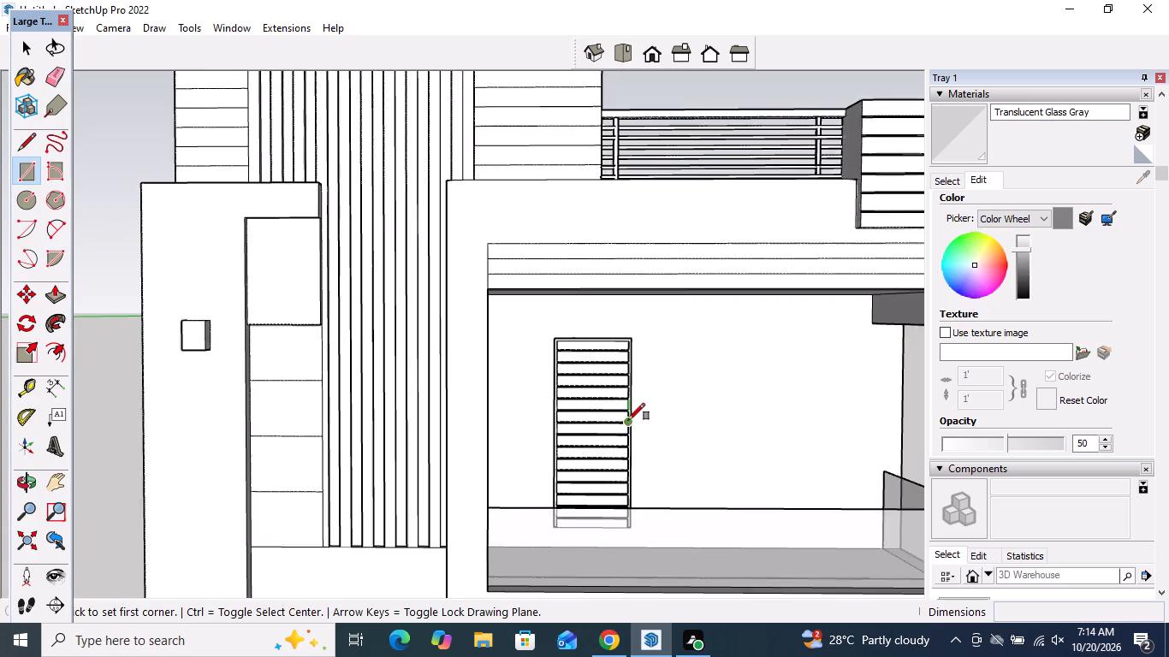
scroll(628, 420, up, 1)
click(495, 394)
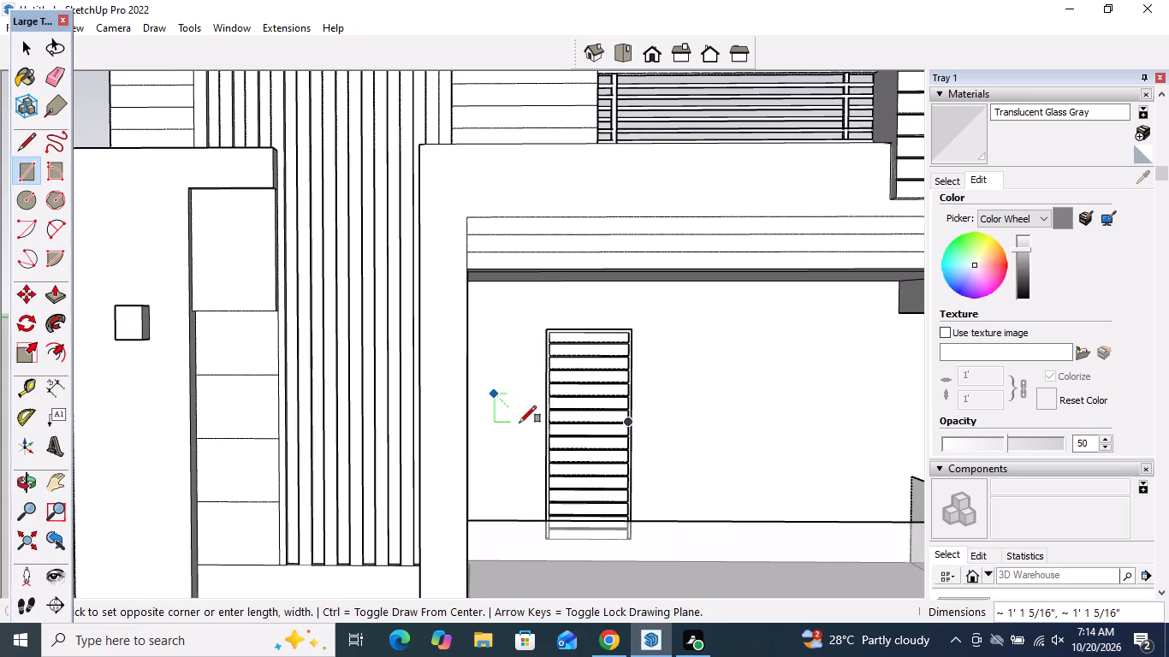
click(519, 423)
key(space)
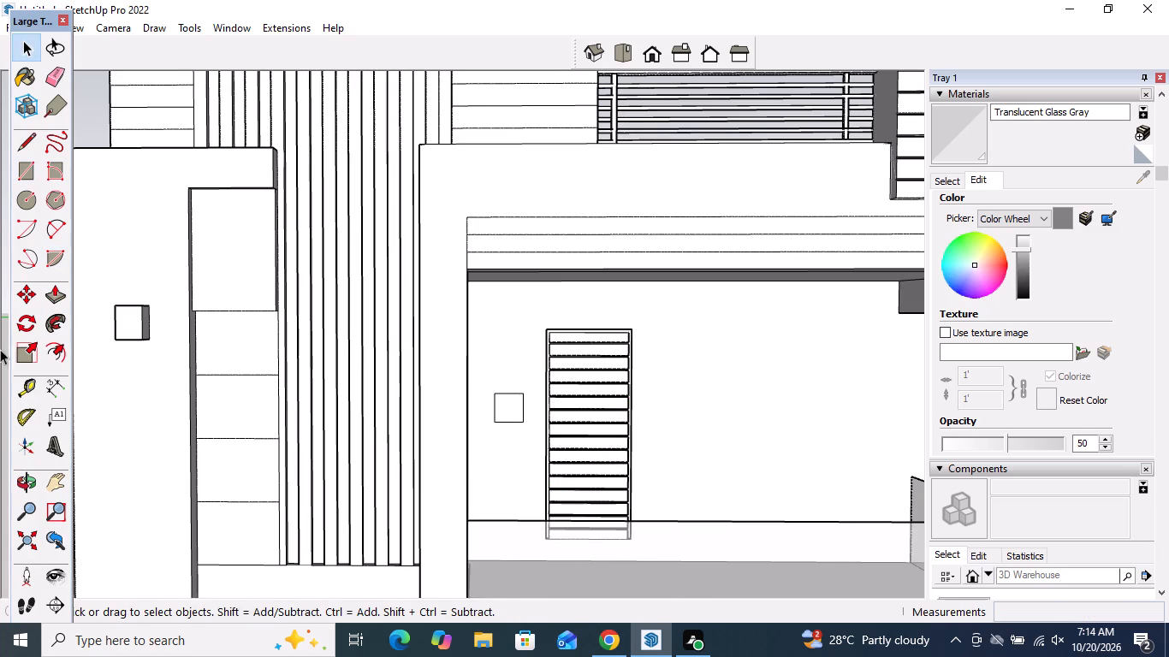
Push/Pull the small square beside the slatted door outward about 6 7/8" into a wall-mounted box.
click(48, 298)
middle_drag(495, 425, 371, 439)
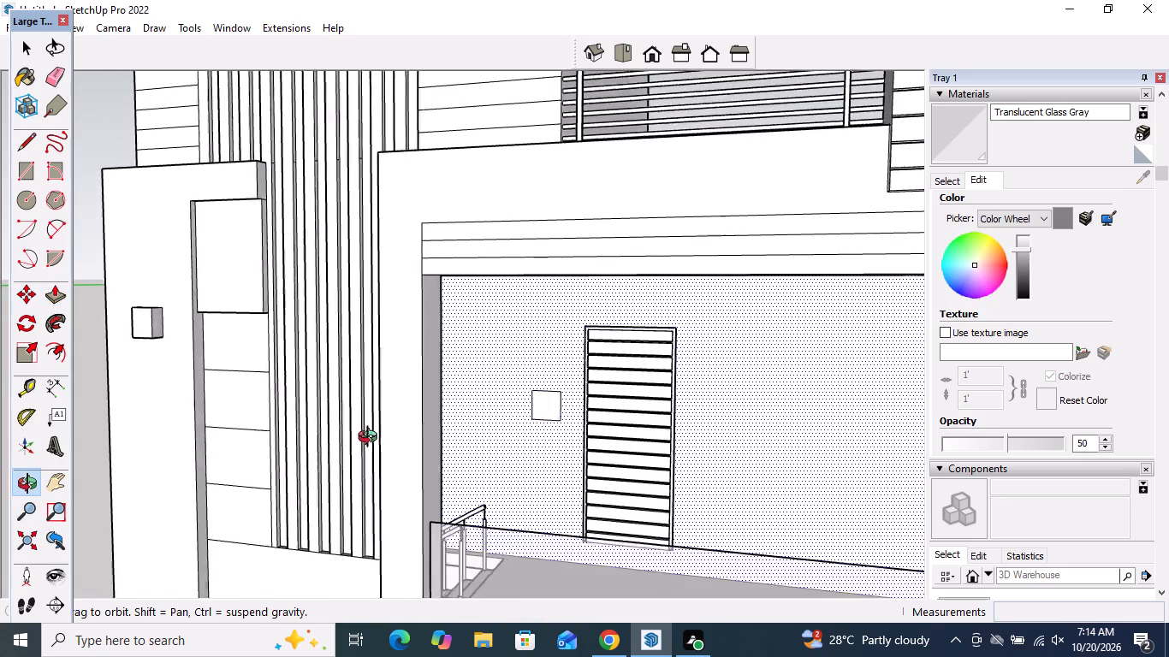
middle_drag(371, 439, 267, 439)
click(584, 405)
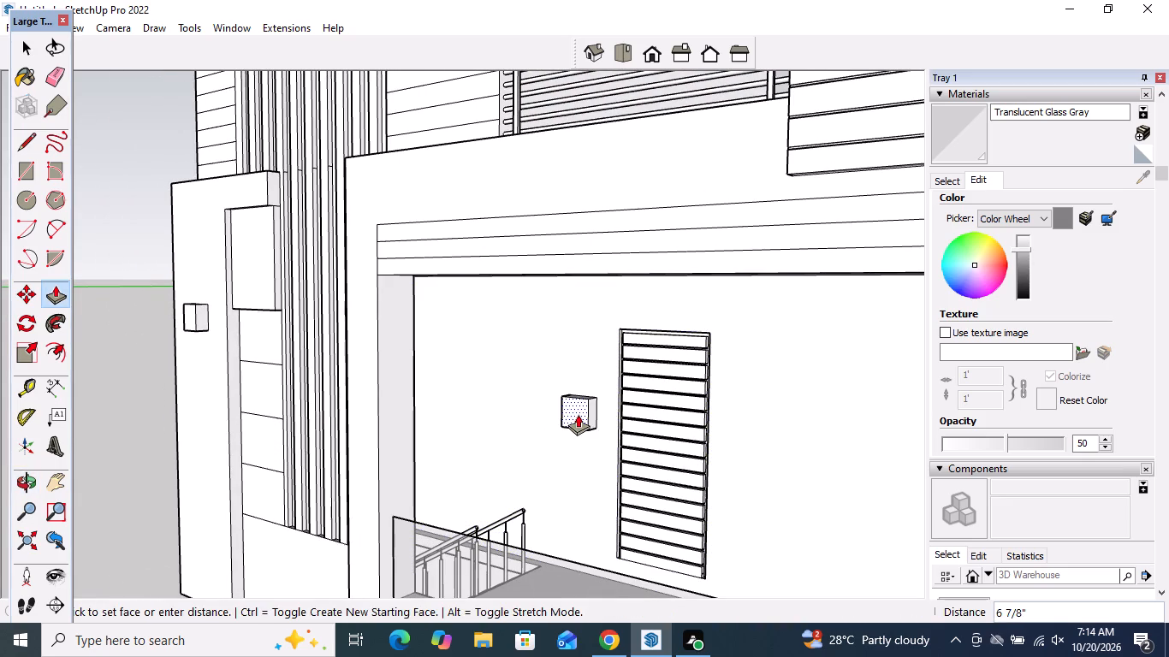
click(578, 414)
key(space)
scroll(528, 374, down, 5)
middle_drag(570, 429, 810, 422)
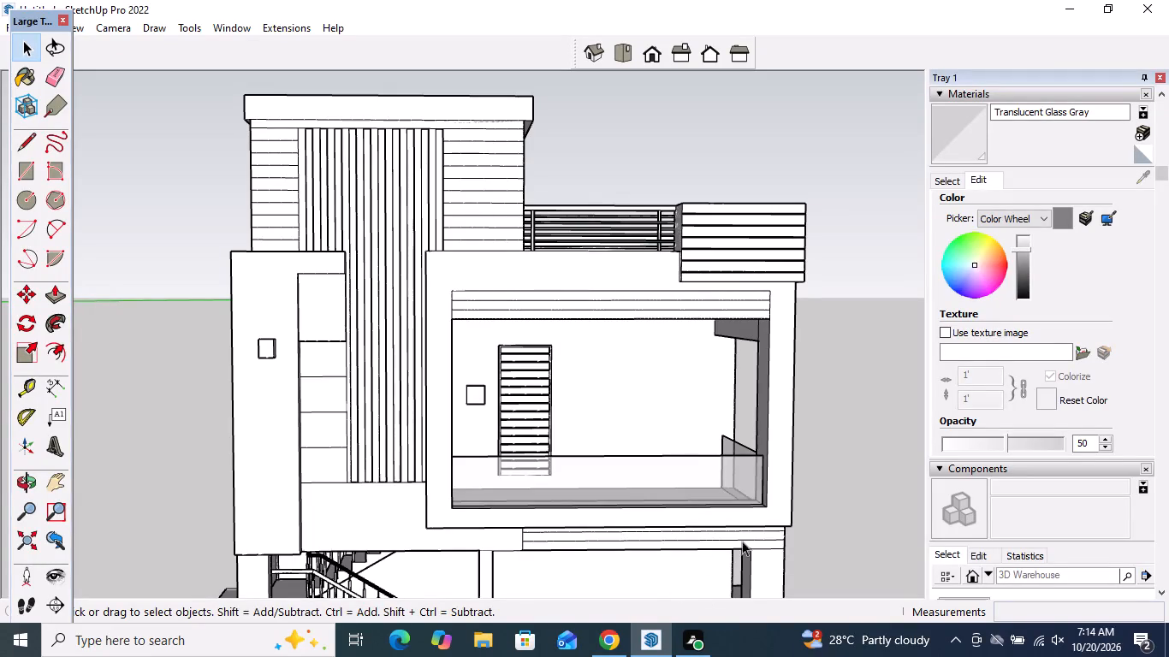
scroll(768, 378, down, 5)
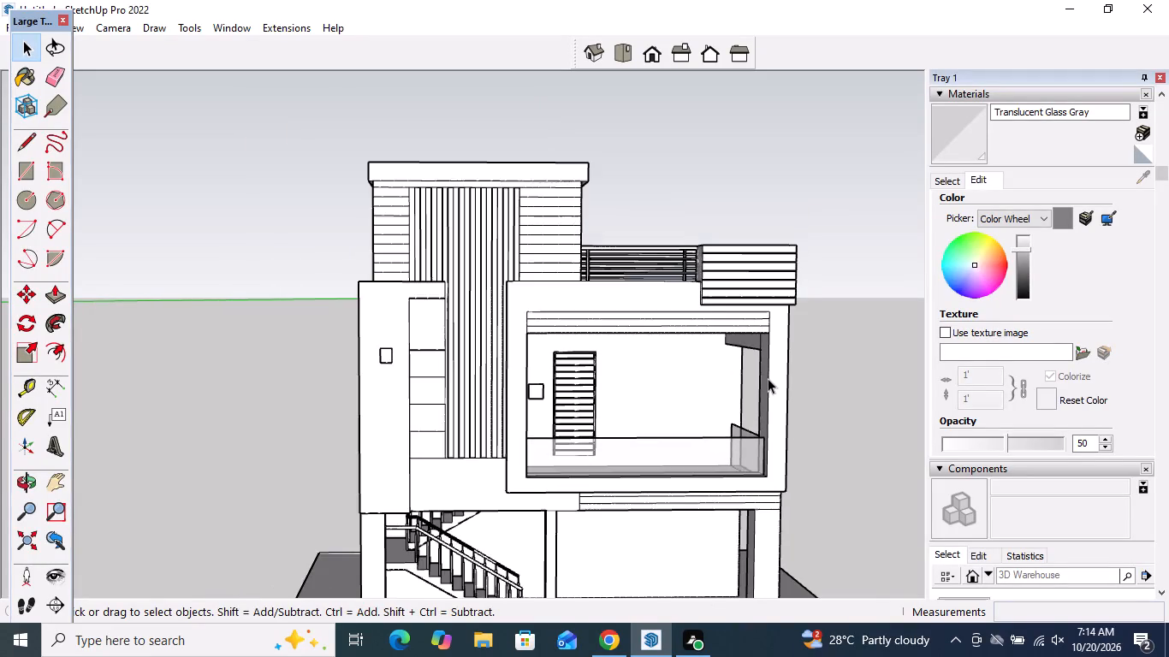
Examine the house's front from several angles and distances, focusing on the balcony wall with the slatted door and wall-mounted box.
scroll(768, 378, down, 7)
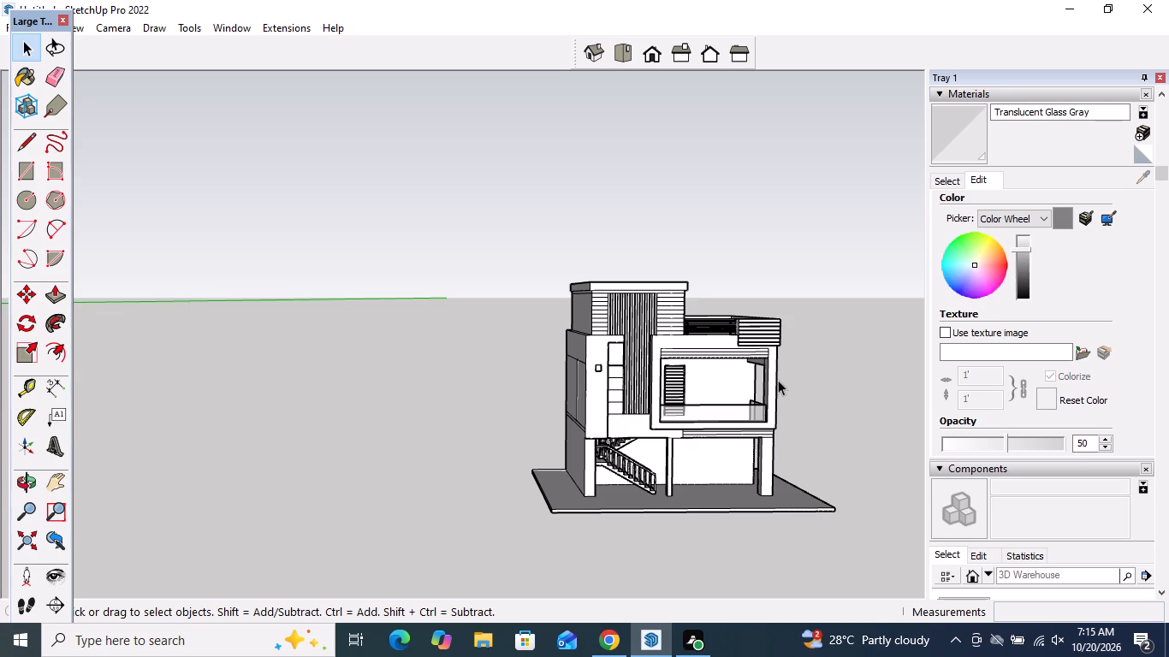
scroll(778, 380, down, 5)
scroll(755, 401, up, 10)
middle_drag(739, 402, 631, 400)
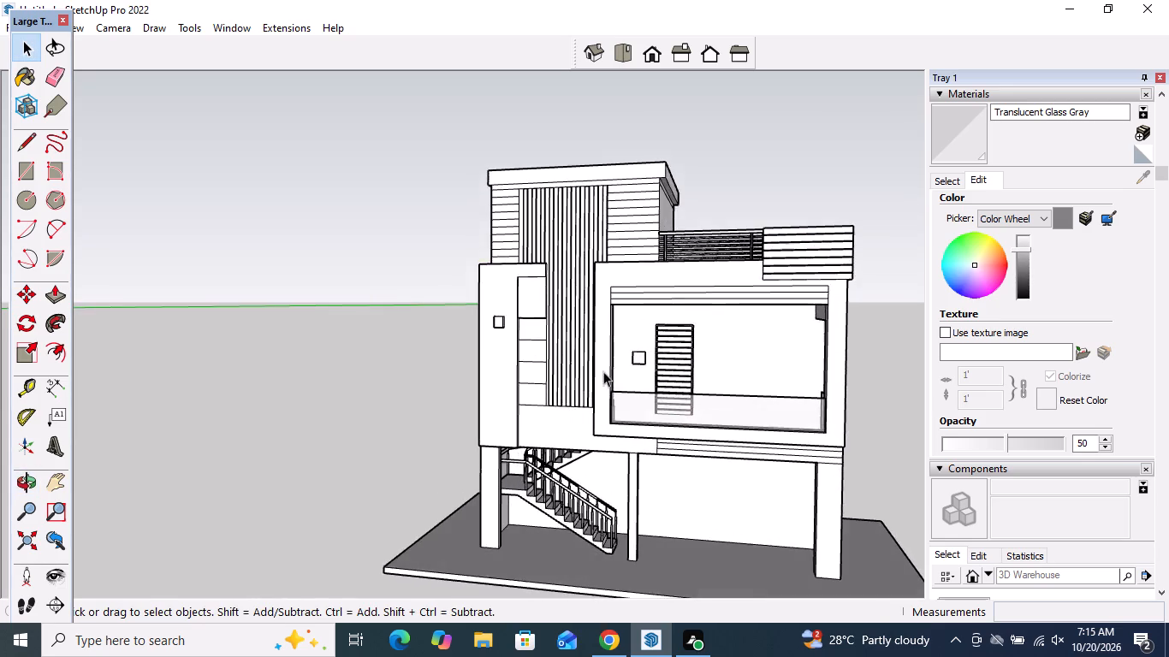
scroll(600, 362, down, 10)
middle_drag(616, 378, 875, 345)
scroll(607, 385, up, 5)
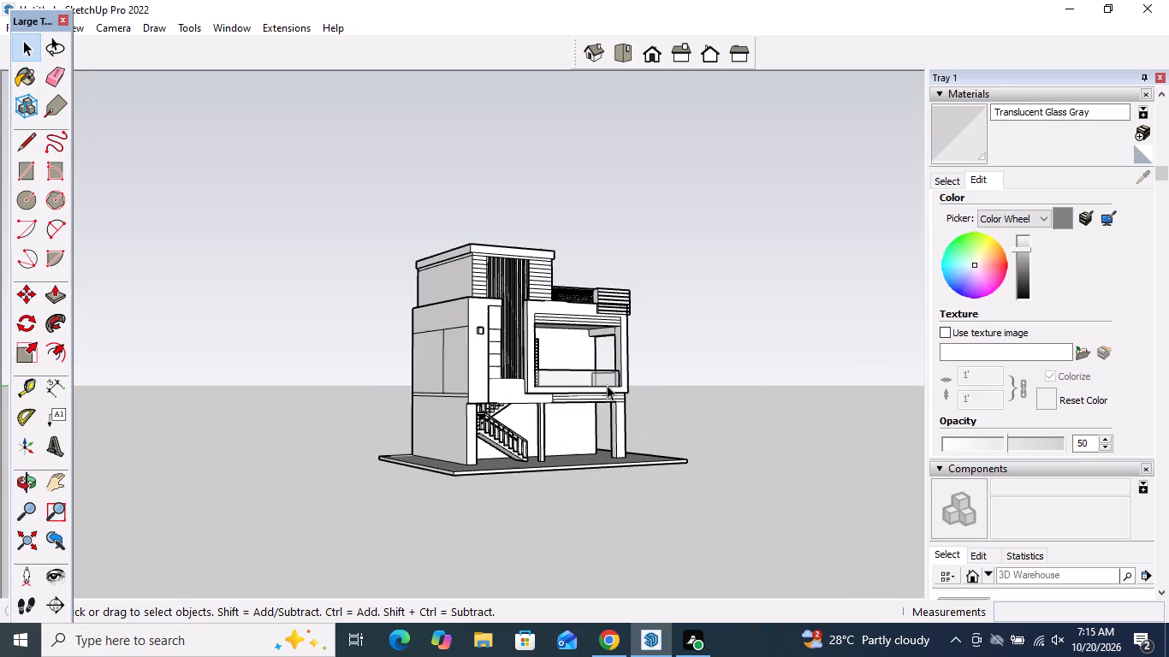
middle_drag(481, 373, 480, 429)
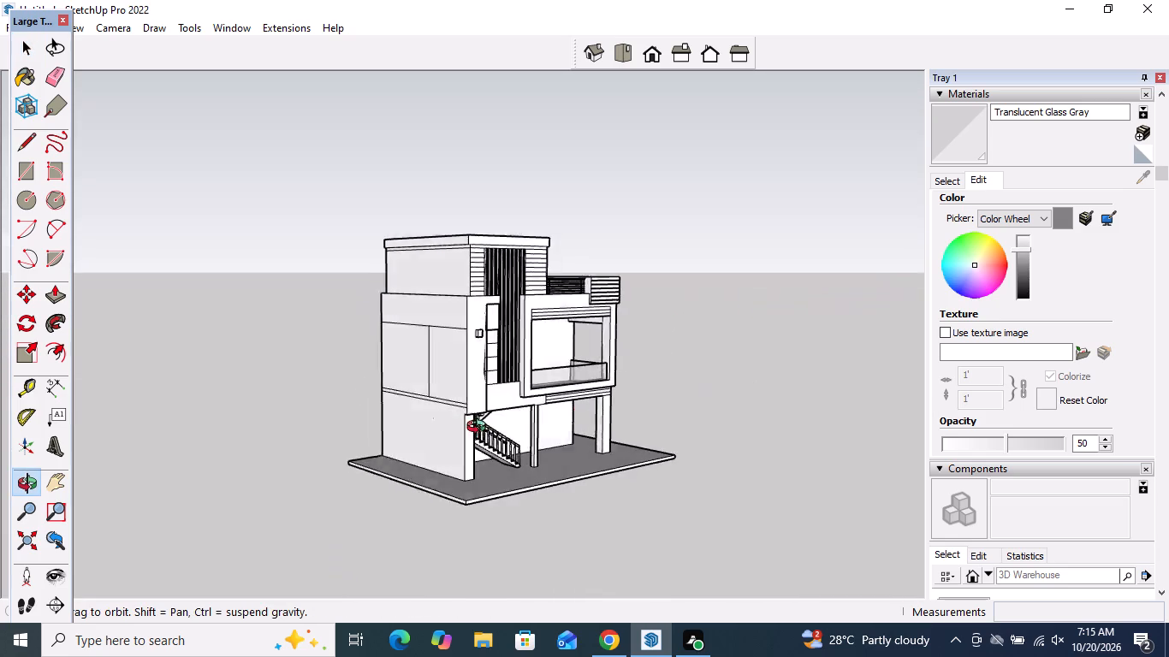
middle_drag(480, 429, 267, 433)
scroll(638, 385, up, 3)
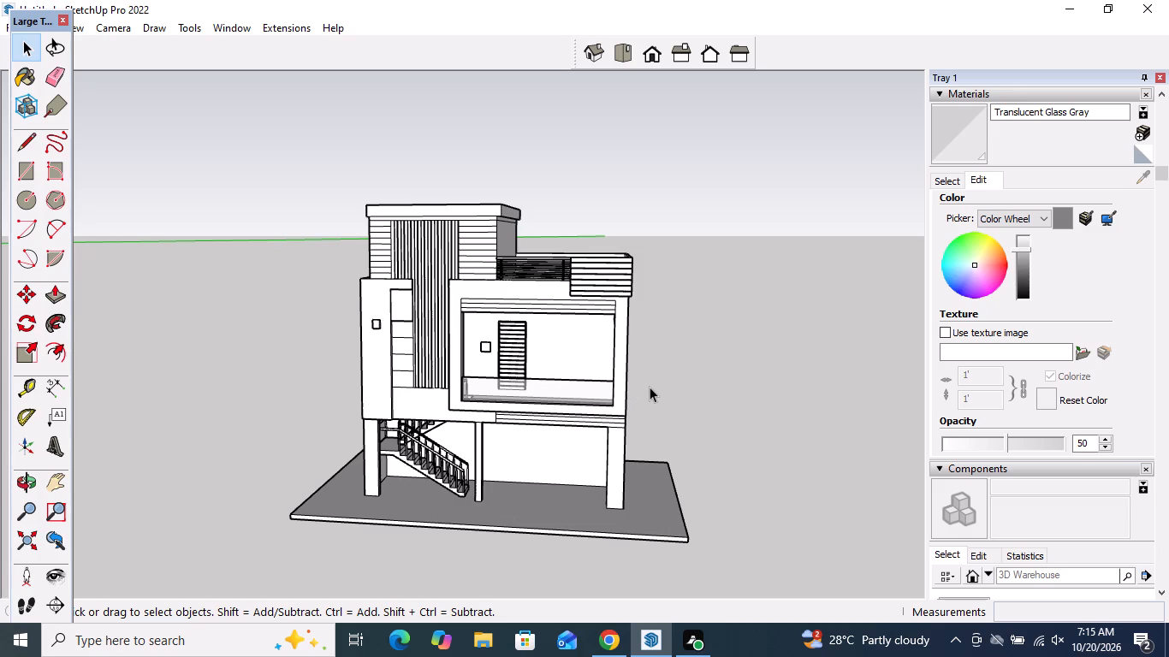
scroll(653, 378, down, 4)
scroll(584, 396, up, 7)
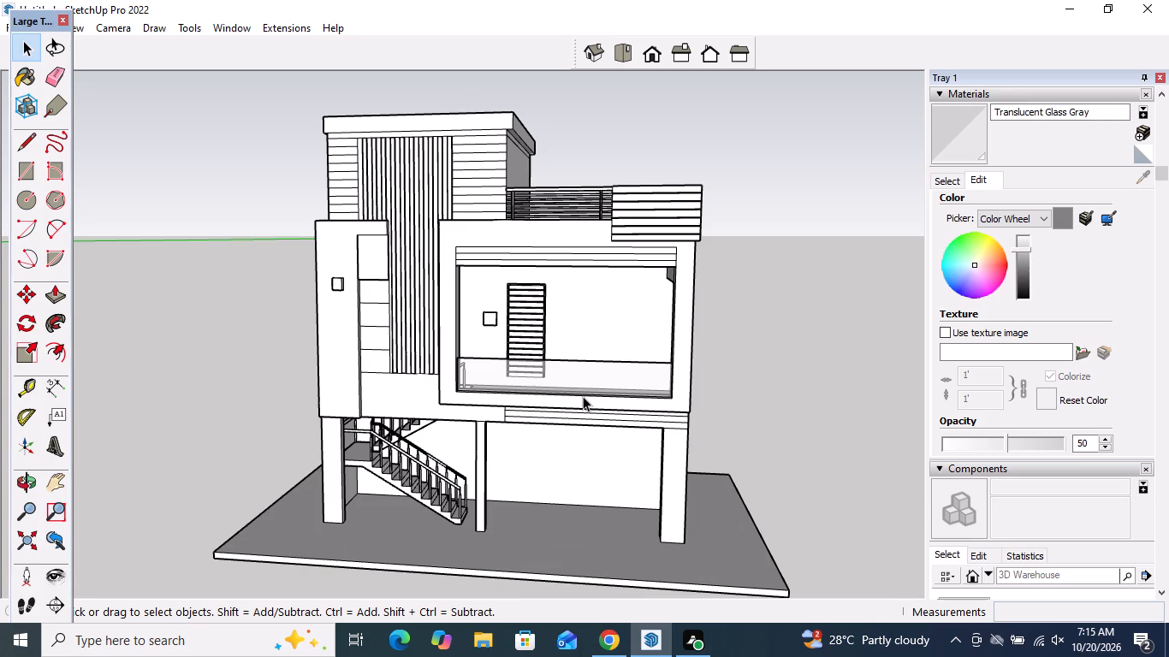
scroll(583, 396, down, 5)
scroll(584, 395, up, 6)
middle_drag(576, 389, 576, 353)
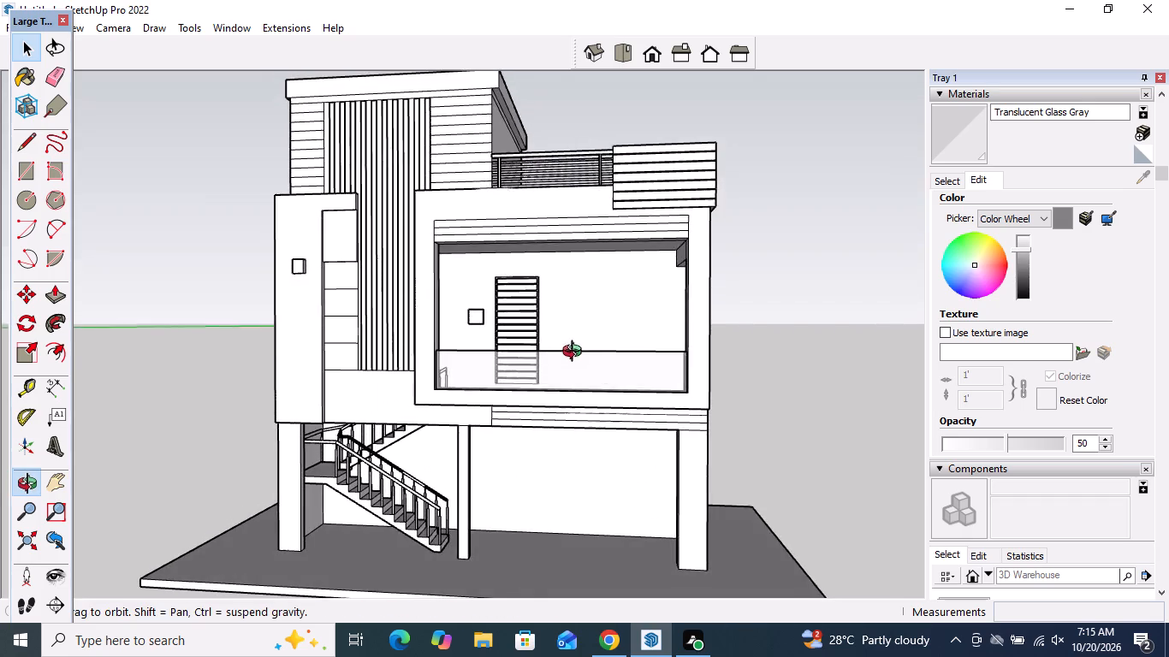
middle_drag(576, 353, 521, 412)
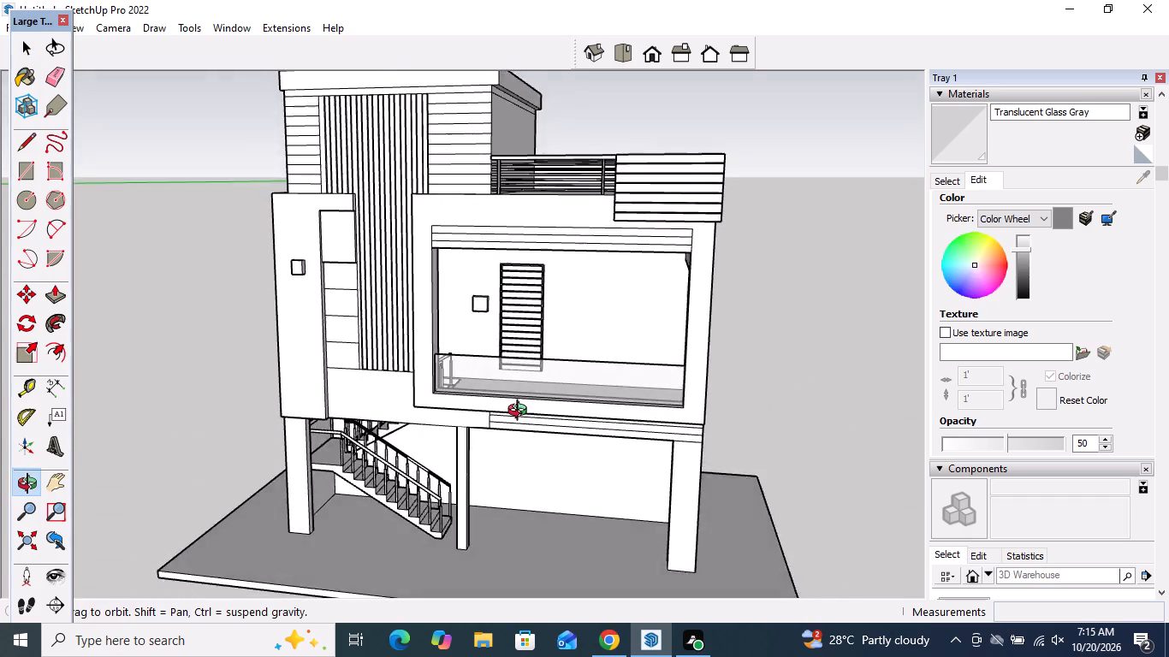
middle_drag(521, 412, 405, 395)
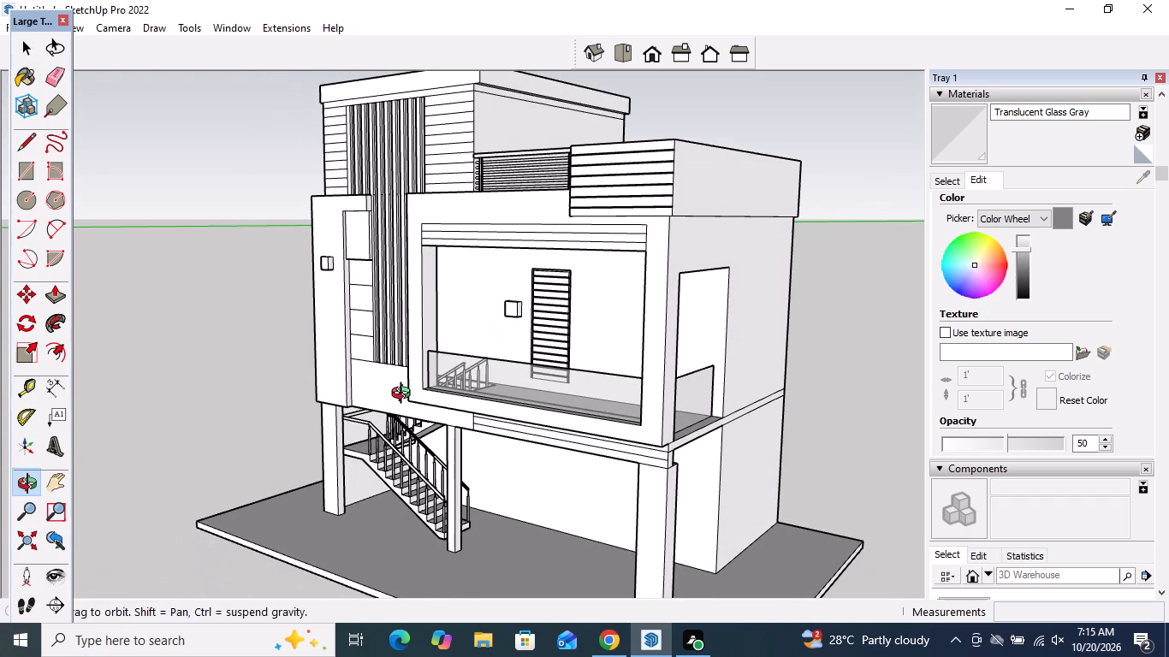
middle_drag(405, 395, 470, 370)
scroll(514, 376, up, 4)
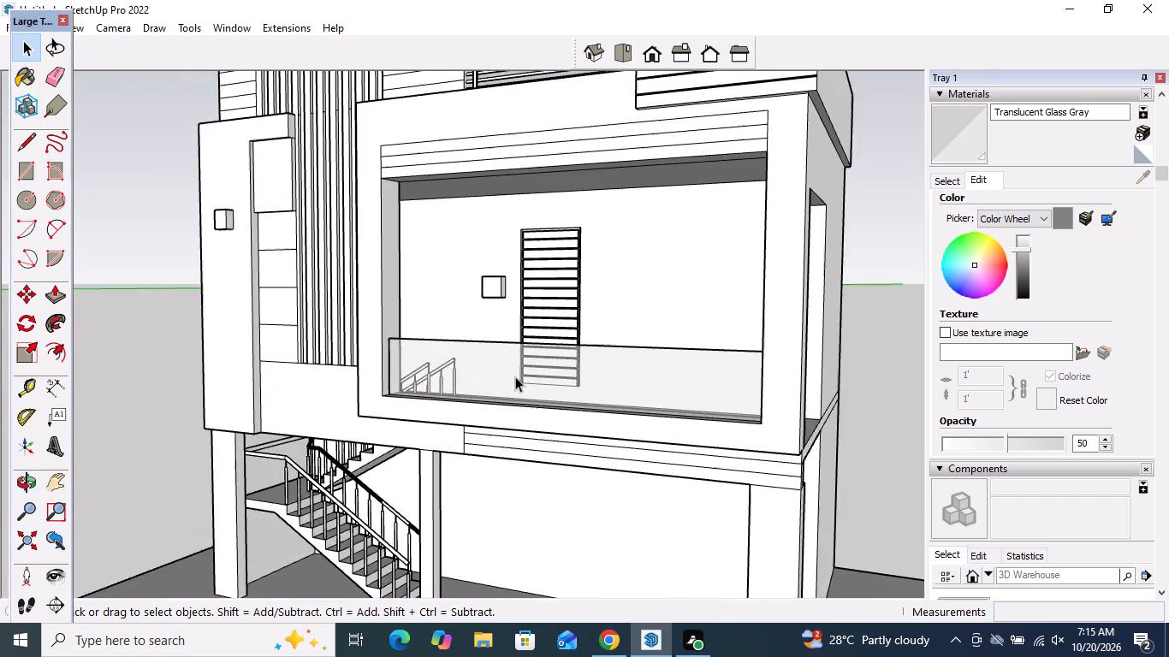
scroll(515, 376, up, 3)
middle_drag(540, 380, 745, 400)
scroll(634, 416, down, 5)
middle_drag(671, 334, 625, 348)
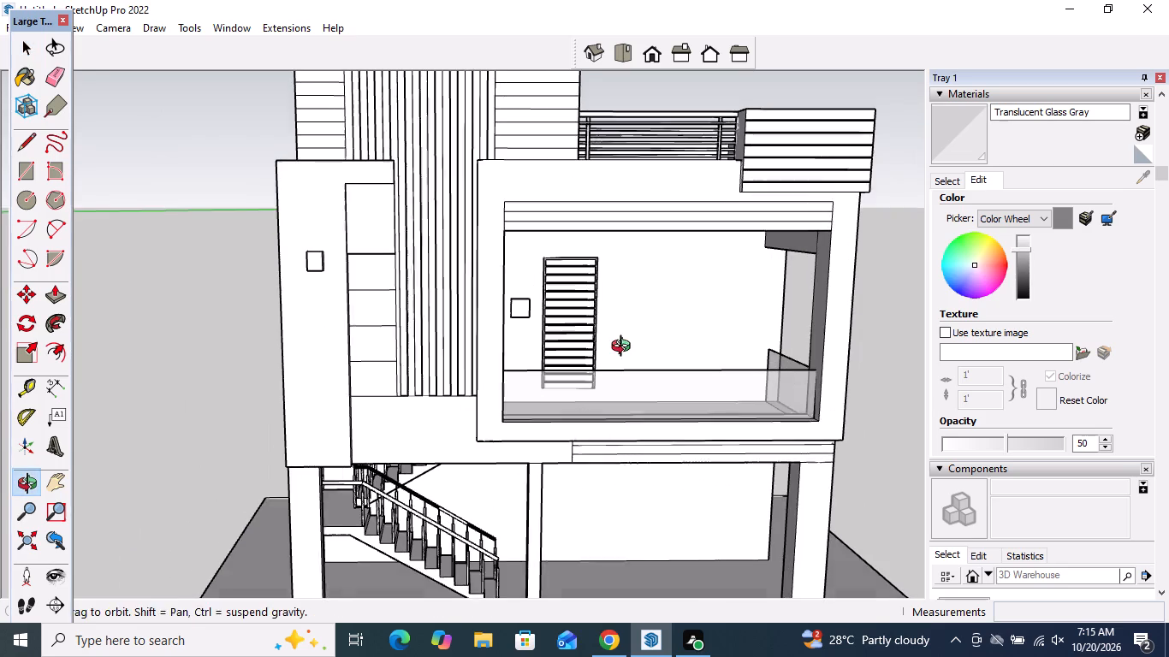
middle_drag(625, 348, 624, 348)
scroll(638, 335, up, 3)
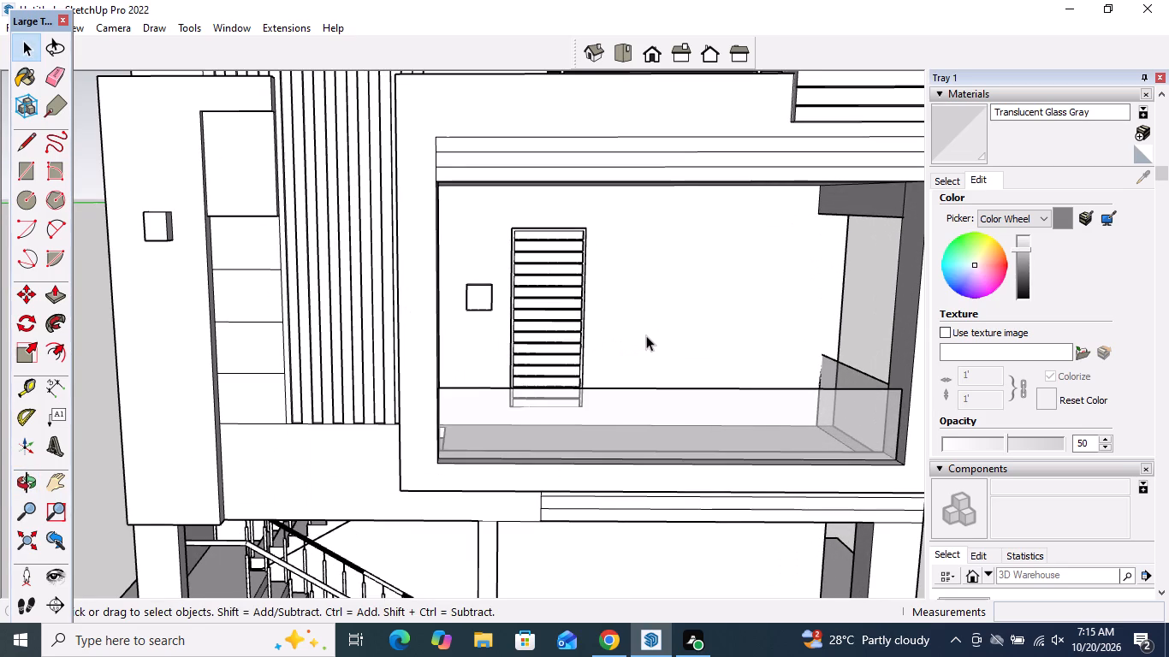
middle_drag(647, 334, 542, 357)
scroll(668, 371, down, 3)
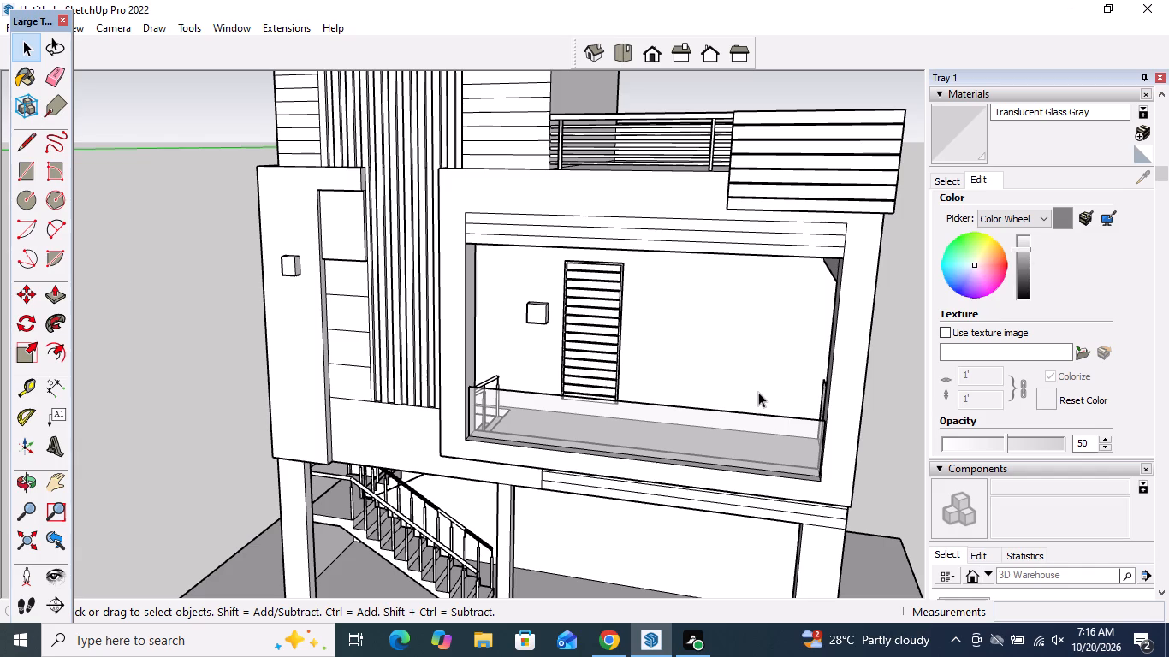
Draw a rectangle about 6' 8" wide and 9' tall on the balcony's back wall, rising from the floor beside the slatted door's right edge.
scroll(755, 392, down, 2)
middle_drag(747, 376, 744, 340)
middle_drag(744, 340, 786, 345)
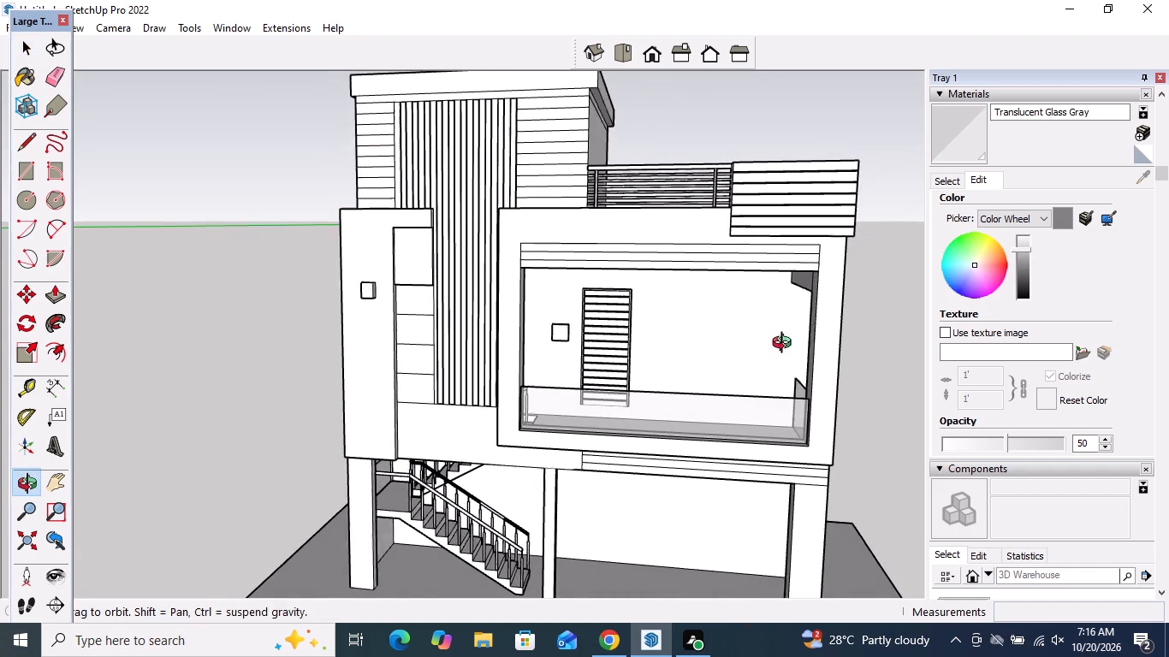
middle_drag(786, 345, 786, 345)
scroll(754, 315, up, 7)
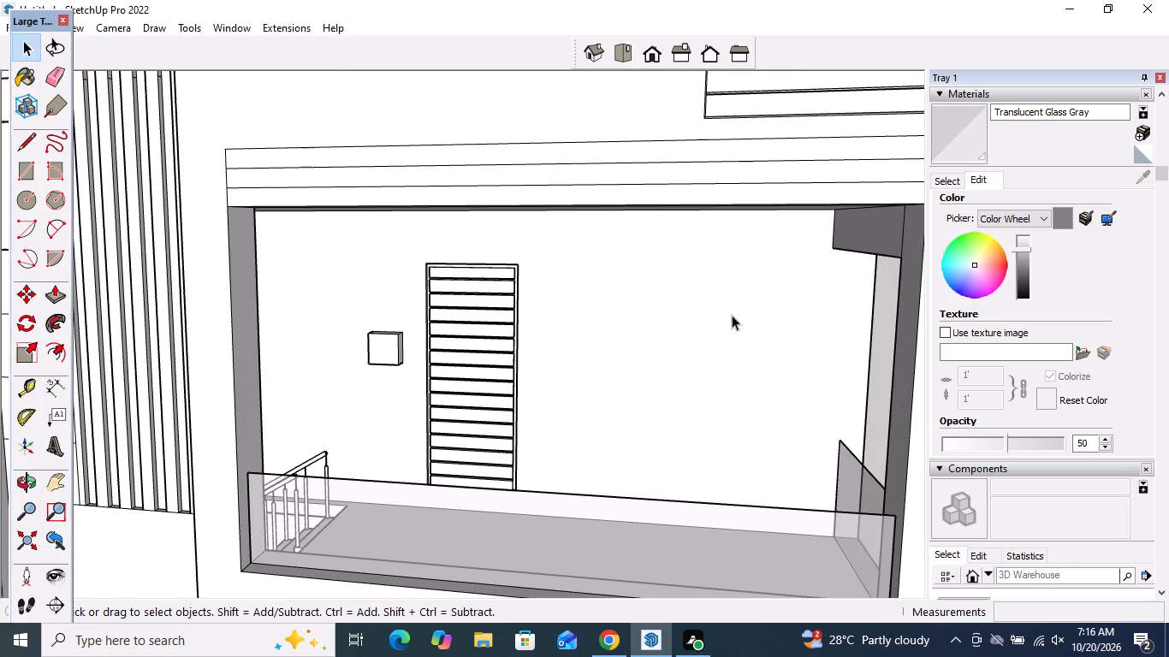
middle_drag(732, 315, 760, 321)
click(27, 181)
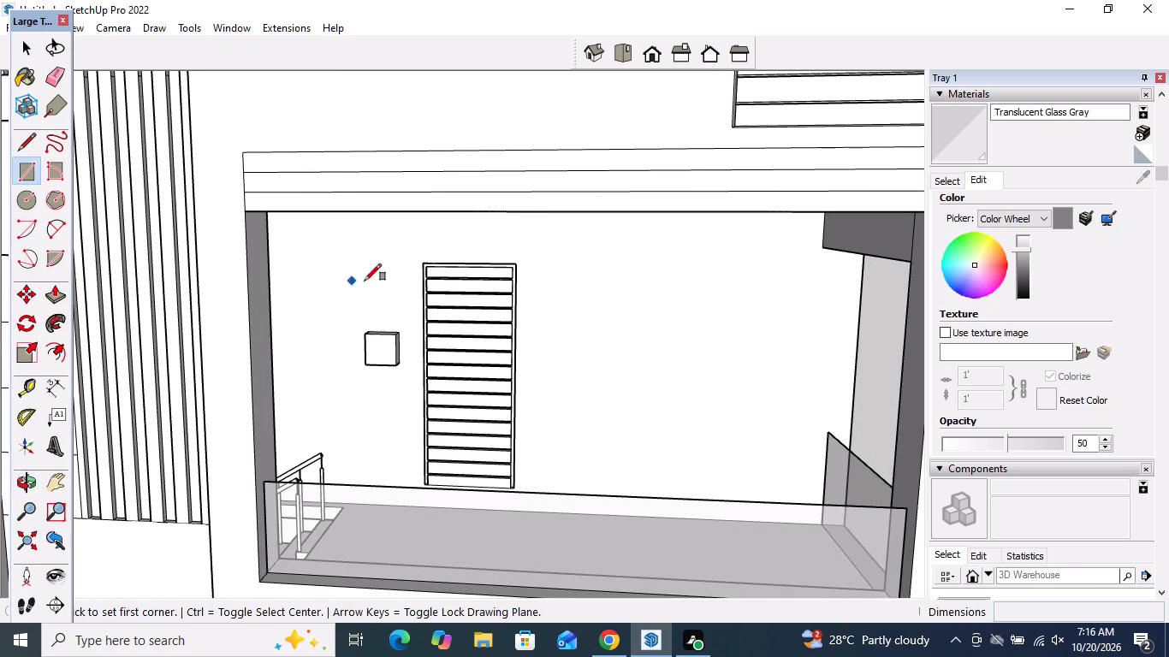
middle_drag(454, 385, 464, 406)
middle_drag(543, 480, 546, 501)
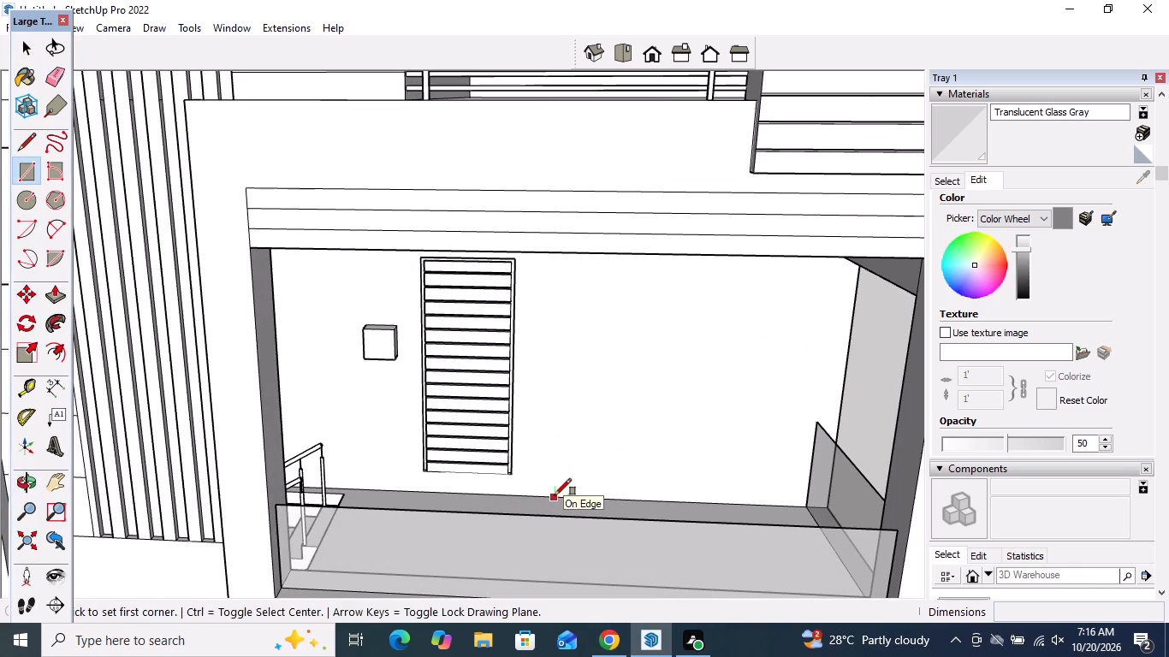
click(555, 494)
scroll(588, 416, down, 4)
middle_drag(596, 382, 596, 310)
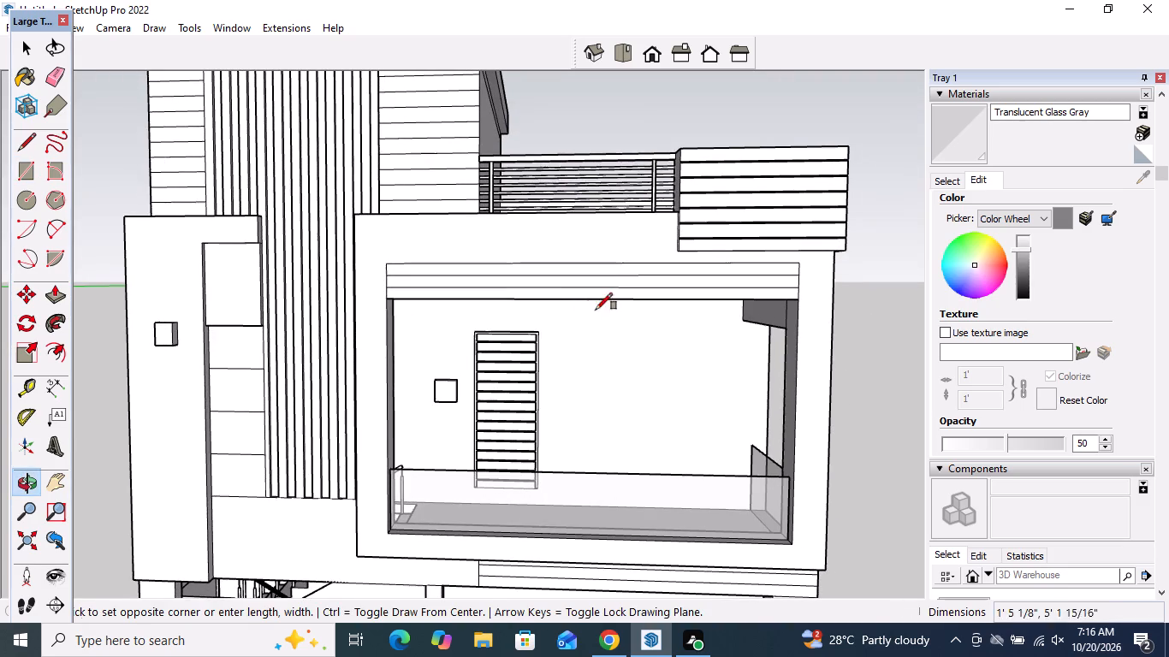
click(704, 332)
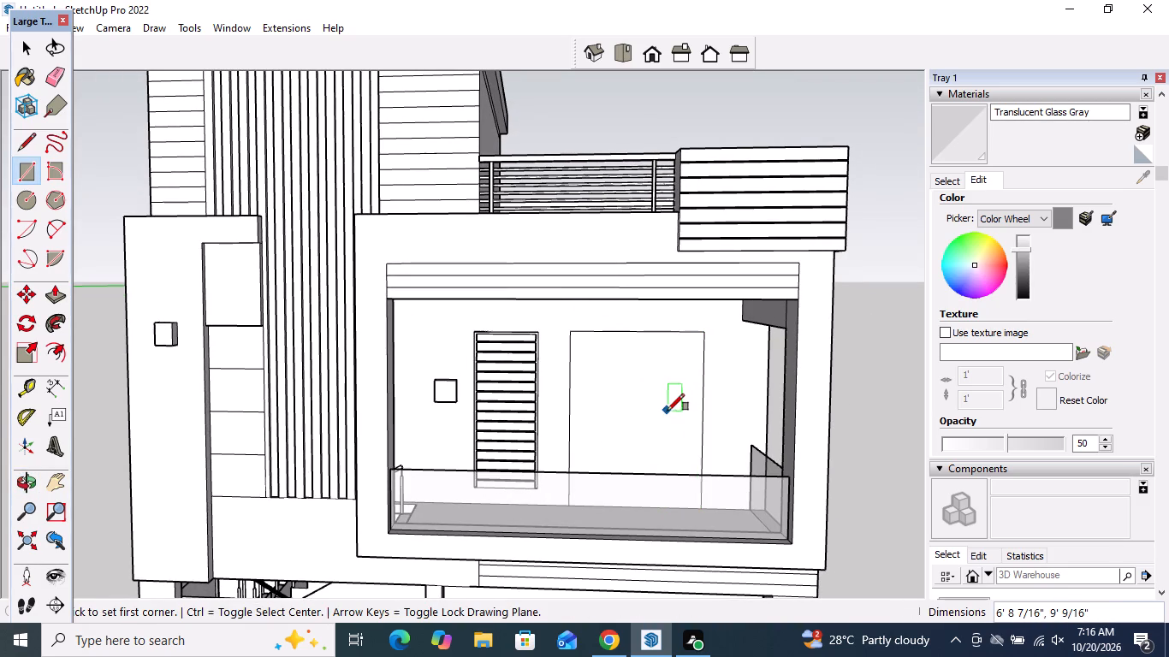
key(space)
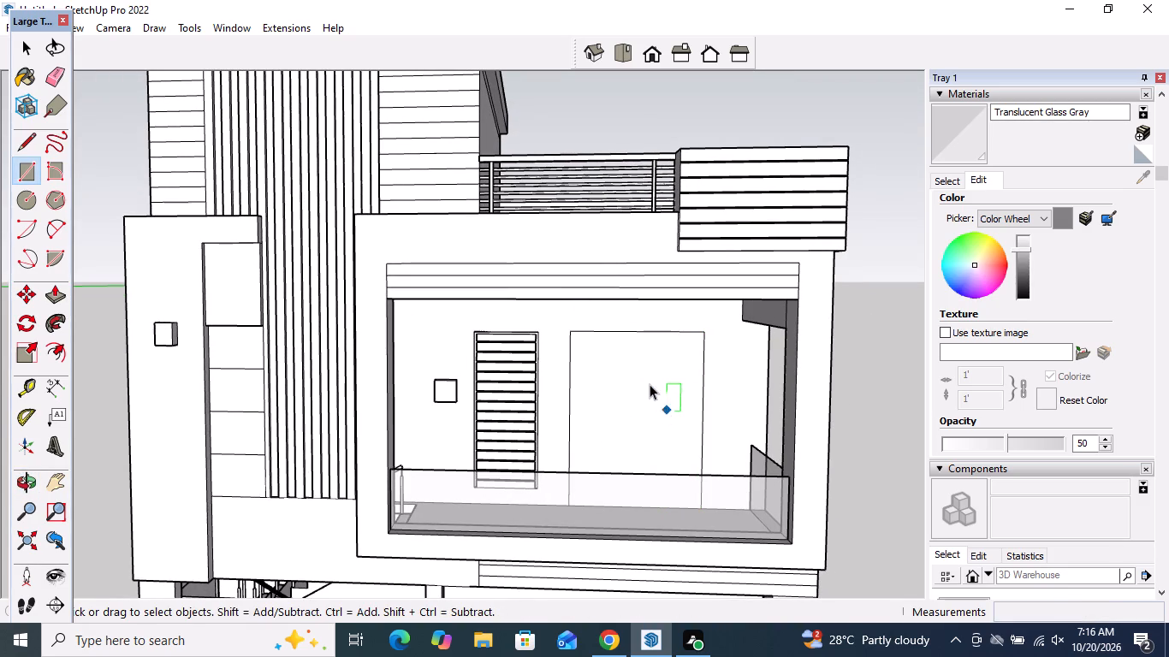
Draw a horizontal rectangle about 5' 10" by 1' 3" just inside the top of the new large door rectangle.
middle_drag(648, 378, 645, 364)
scroll(629, 318, up, 3)
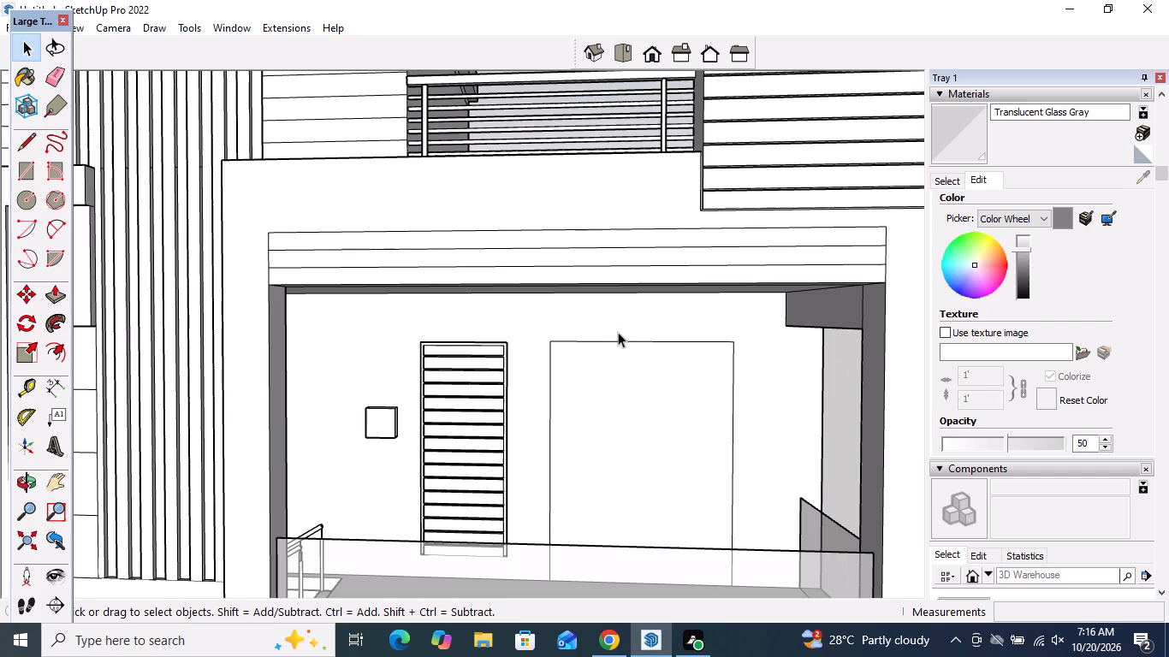
click(33, 176)
scroll(596, 364, up, 3)
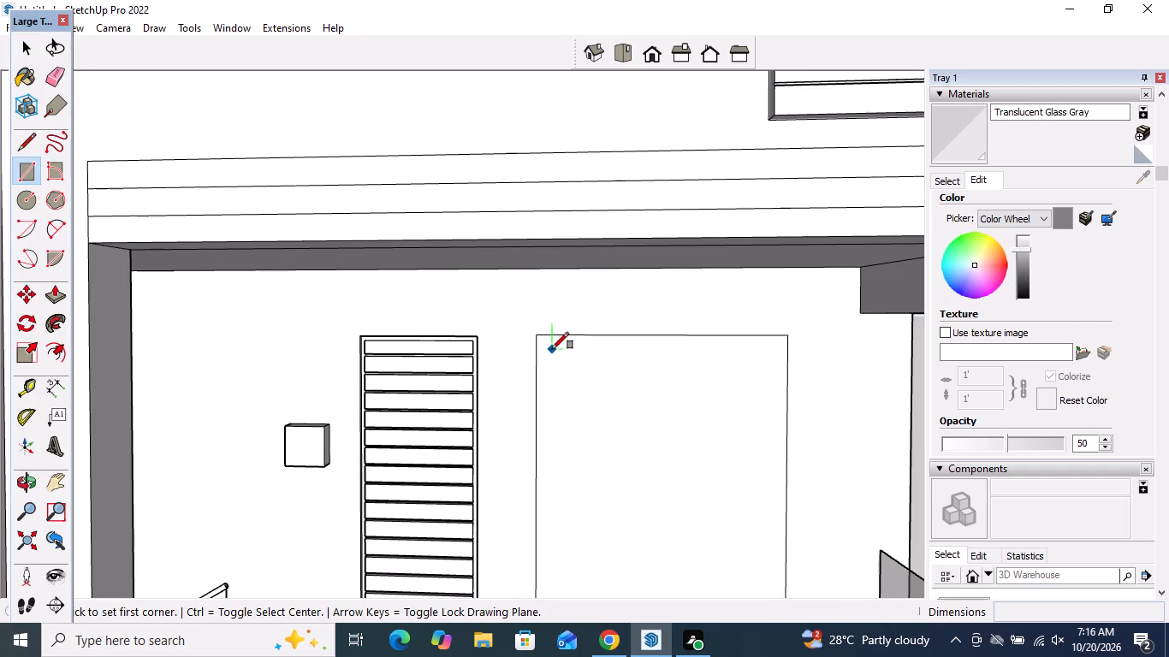
click(555, 351)
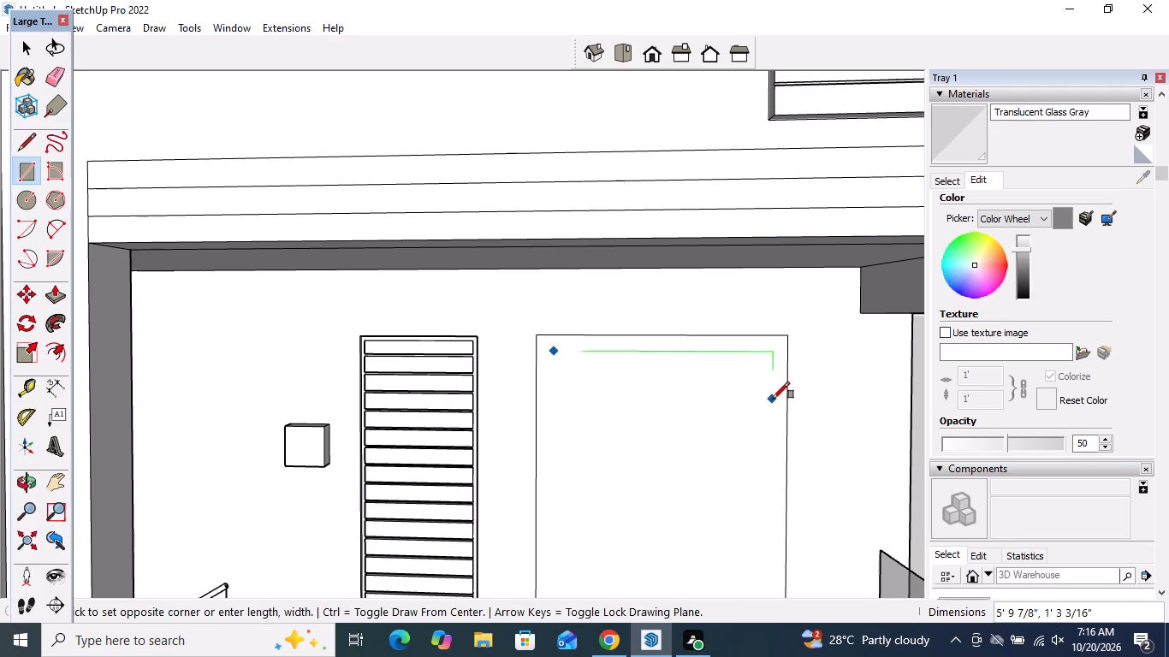
click(773, 400)
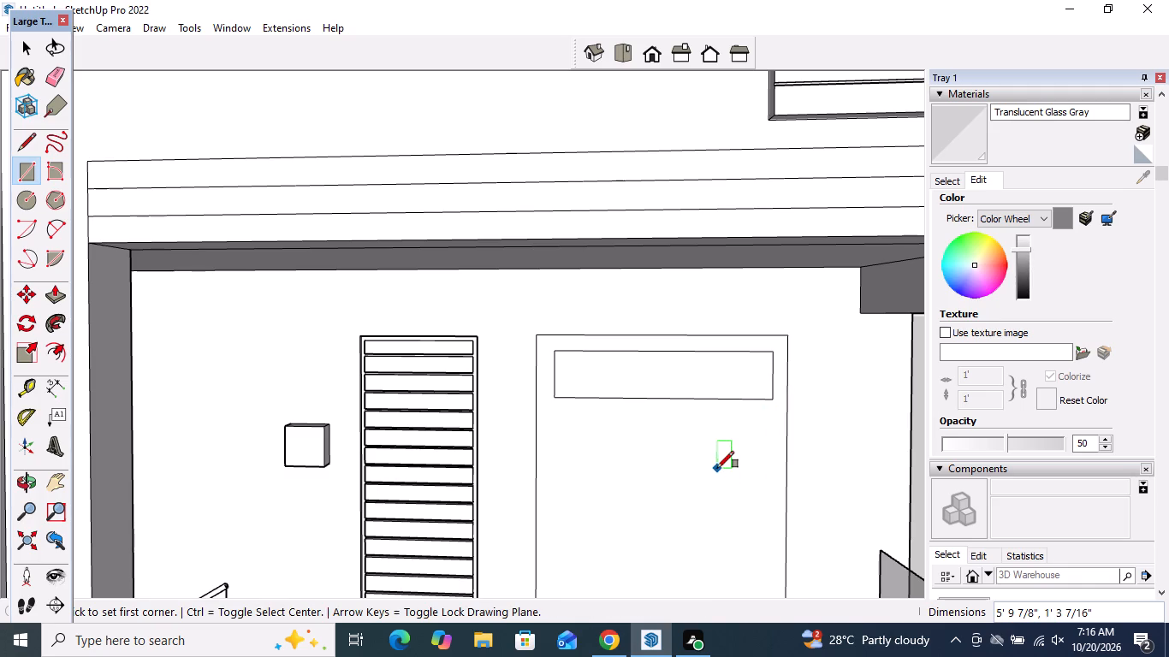
key(space)
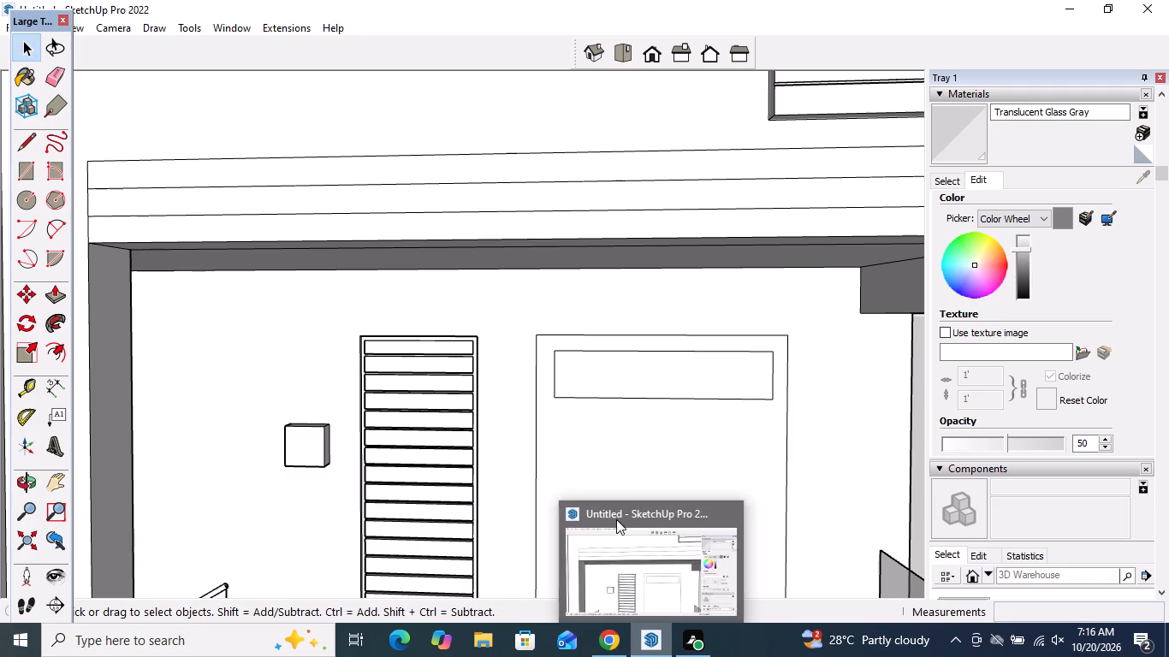
key(space)
Draw two vertical lines about 7' 4" long from the transom rectangle's lower edge to the balcony floor, dividing the door opening into three.
scroll(601, 413, down, 3)
middle_drag(601, 426, 602, 451)
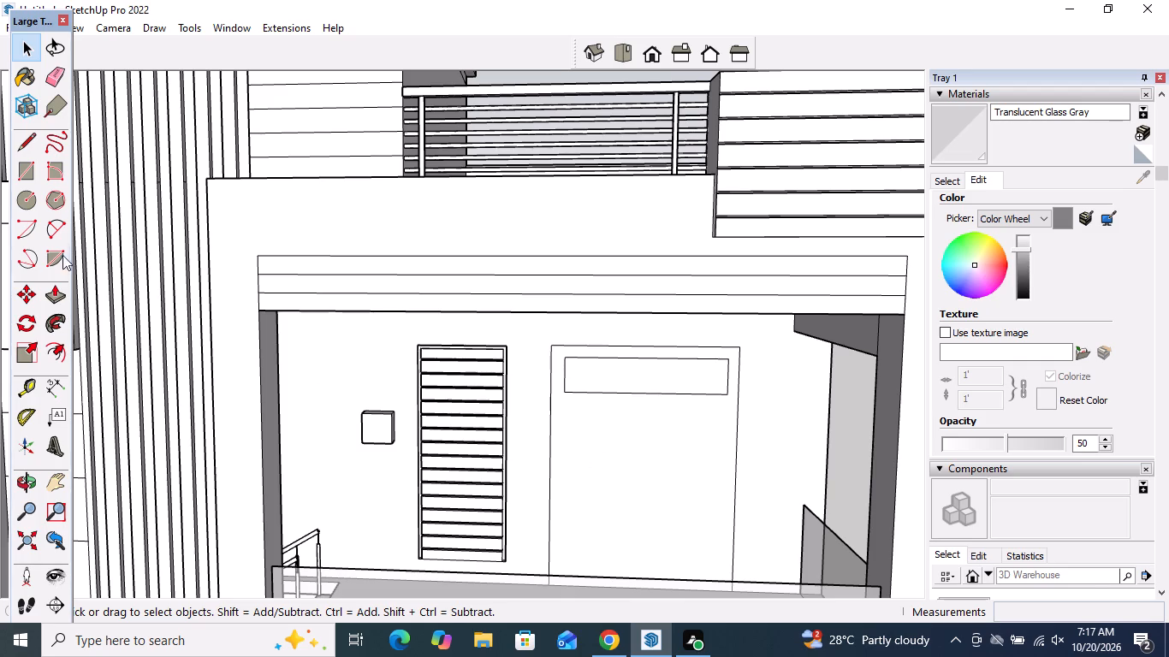
click(33, 153)
scroll(525, 332, down, 4)
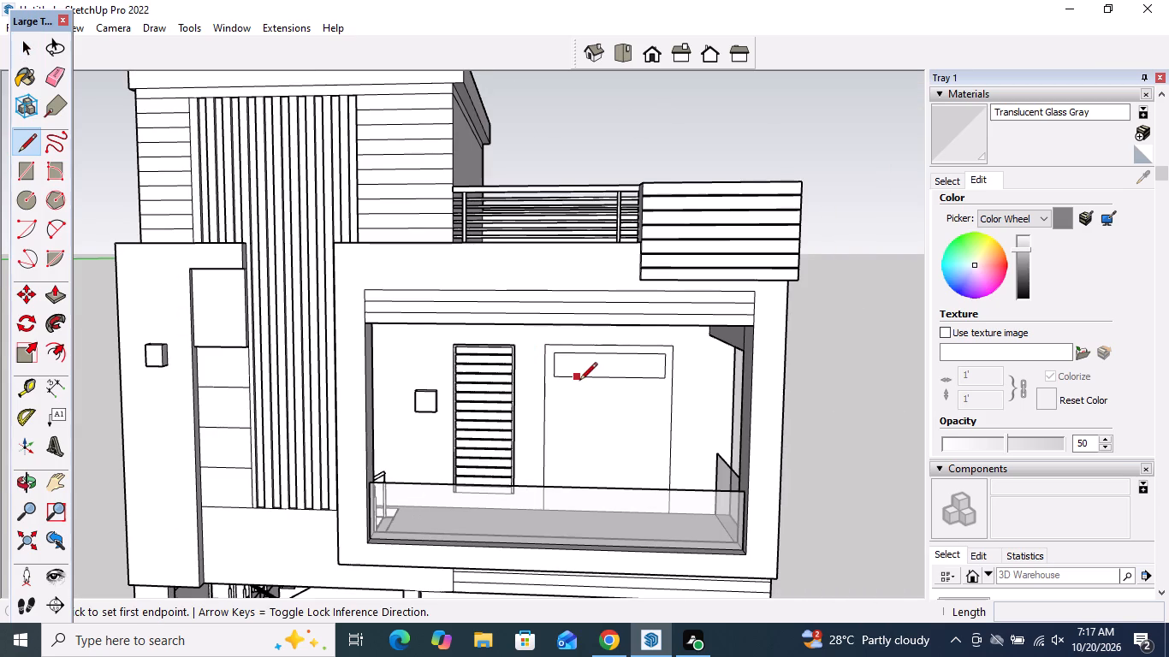
scroll(586, 382, up, 2)
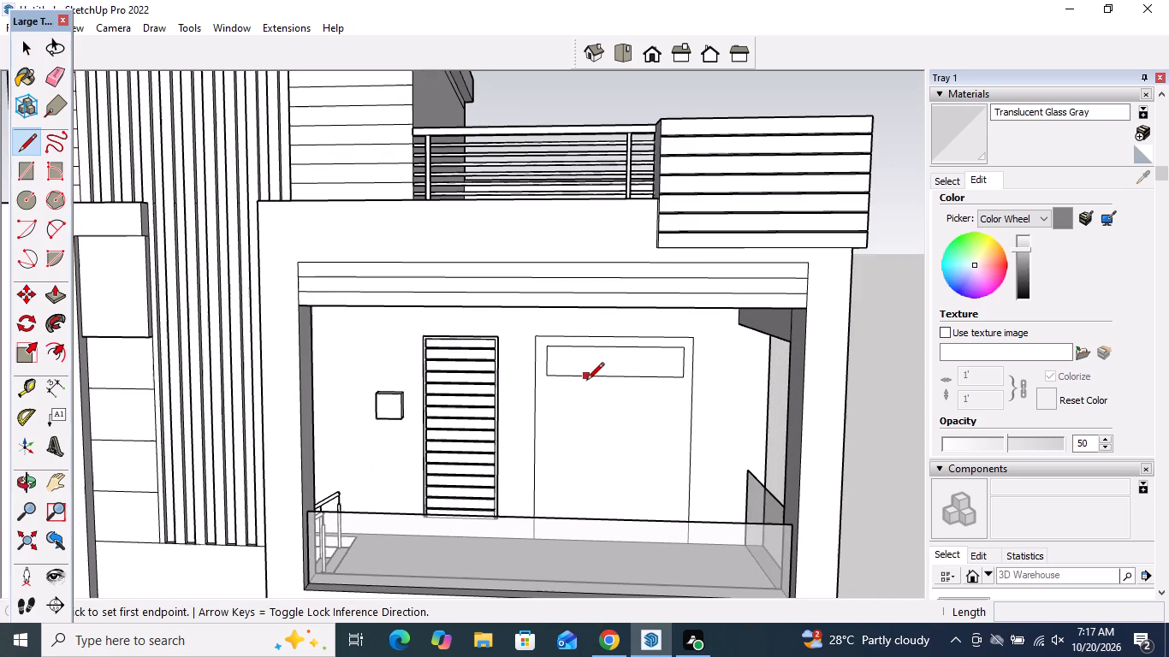
click(576, 379)
scroll(575, 397, down, 2)
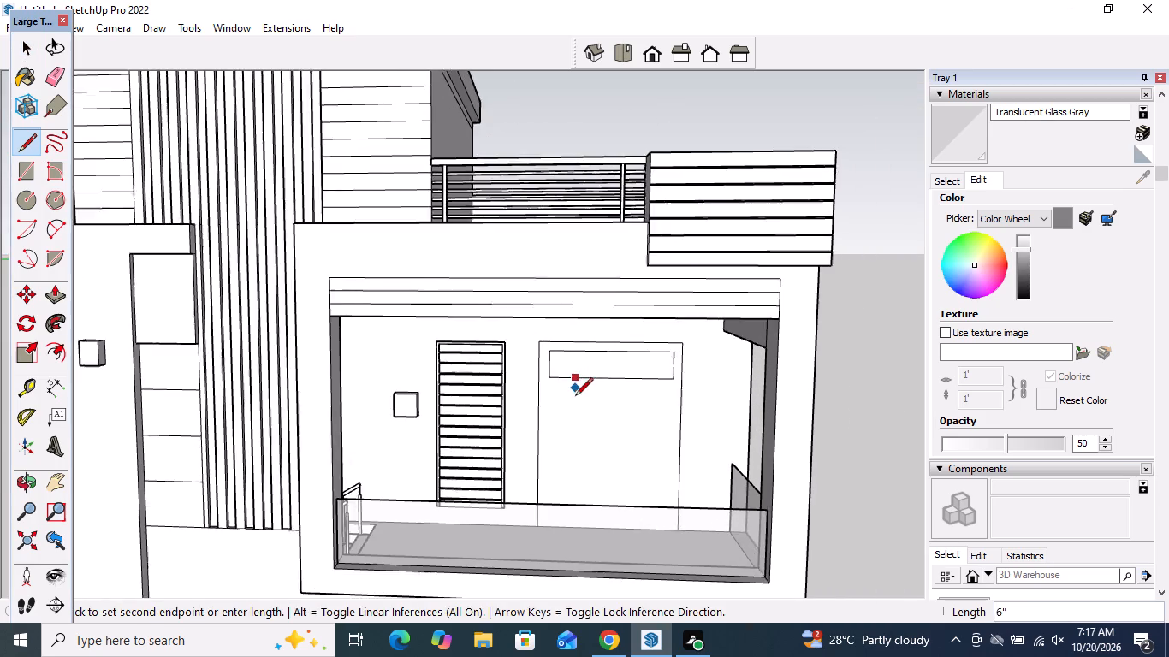
middle_drag(575, 400, 586, 488)
click(564, 476)
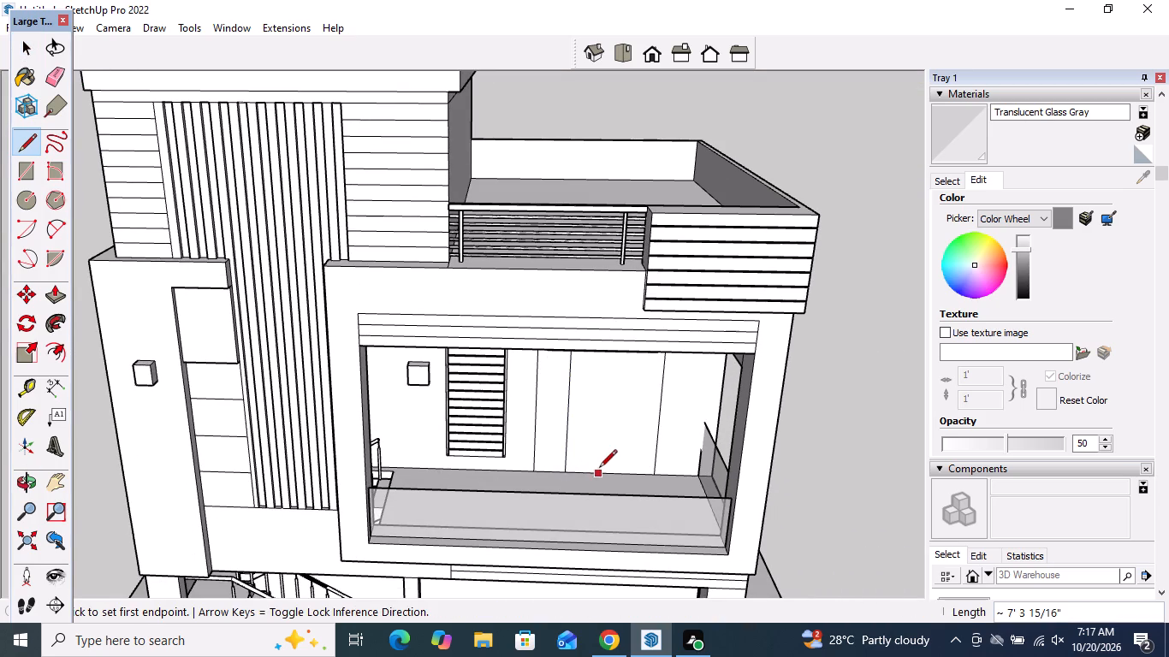
scroll(600, 467, up, 1)
middle_drag(596, 461, 584, 402)
scroll(626, 358, up, 3)
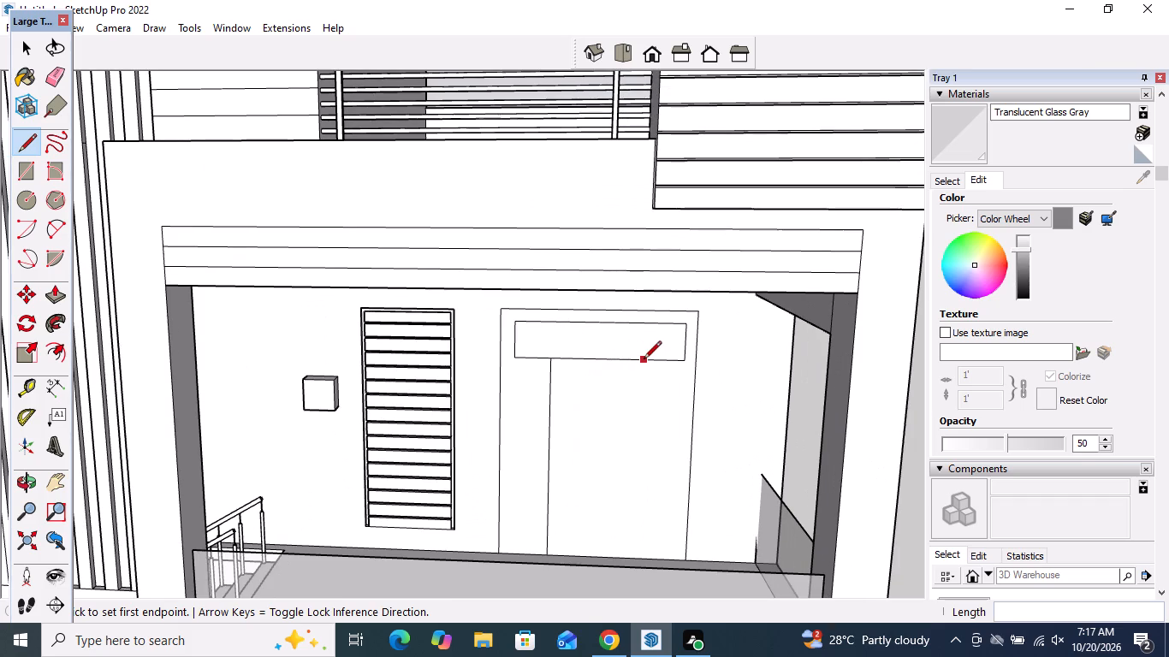
click(644, 360)
middle_drag(643, 403, 659, 488)
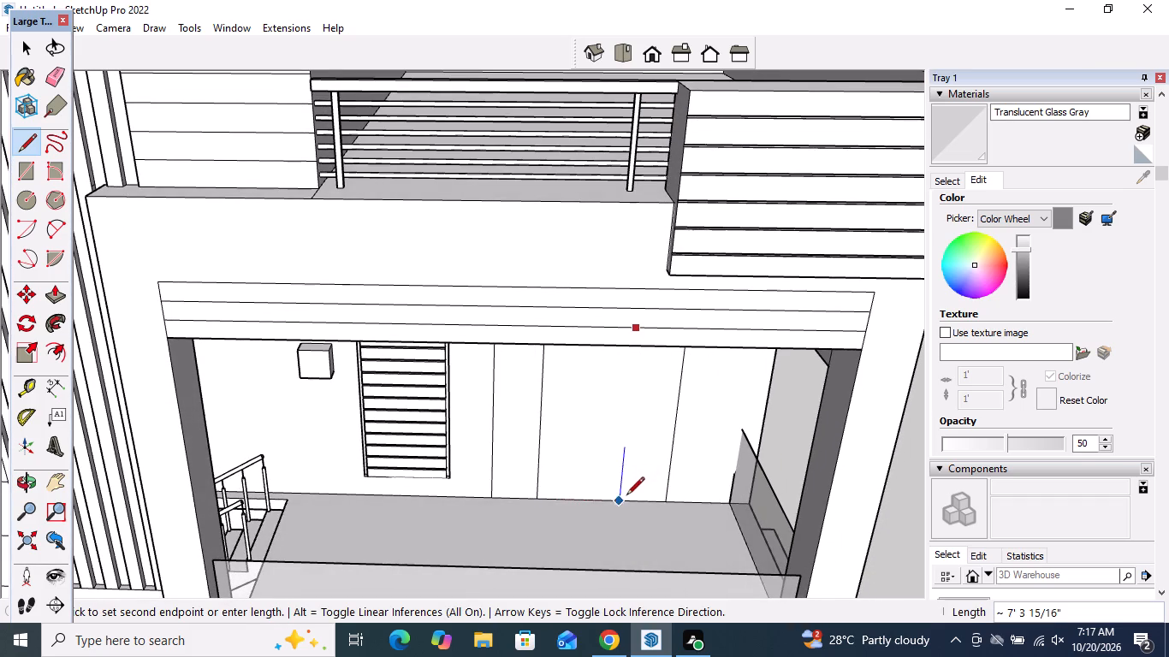
click(626, 500)
key(space)
Offset the outline of the tall middle door panel inward by about 6 5/8" to form an inset rectangular panel.
middle_drag(614, 483, 607, 379)
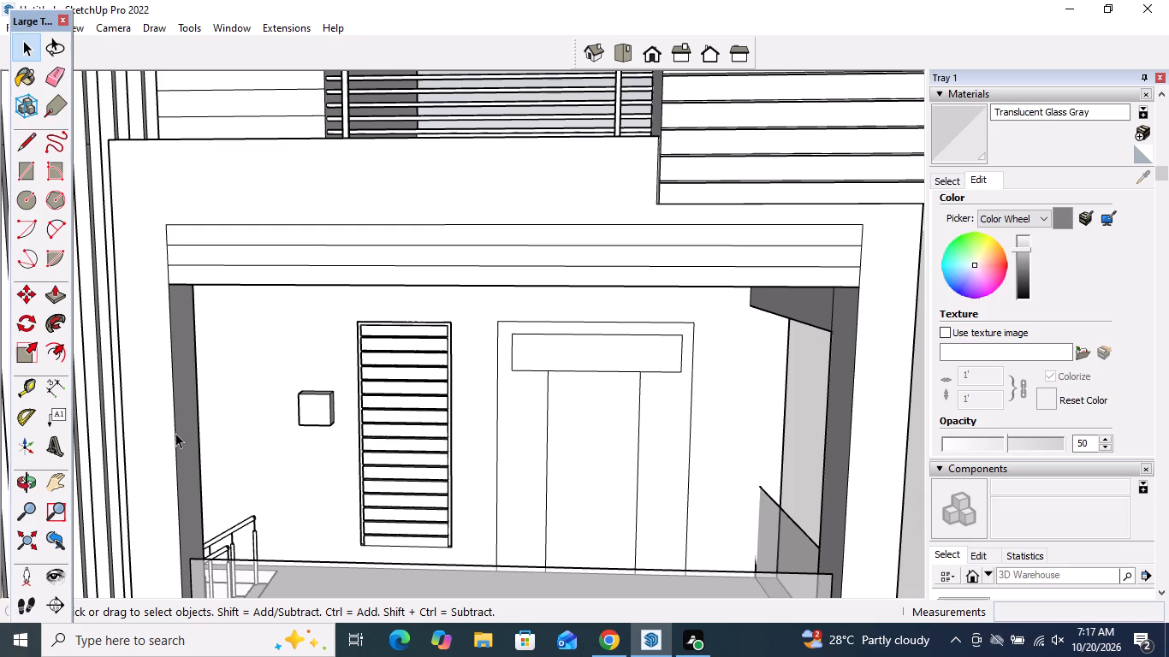
scroll(175, 433, down, 4)
middle_drag(343, 423, 405, 450)
scroll(413, 441, down, 1)
scroll(430, 415, up, 5)
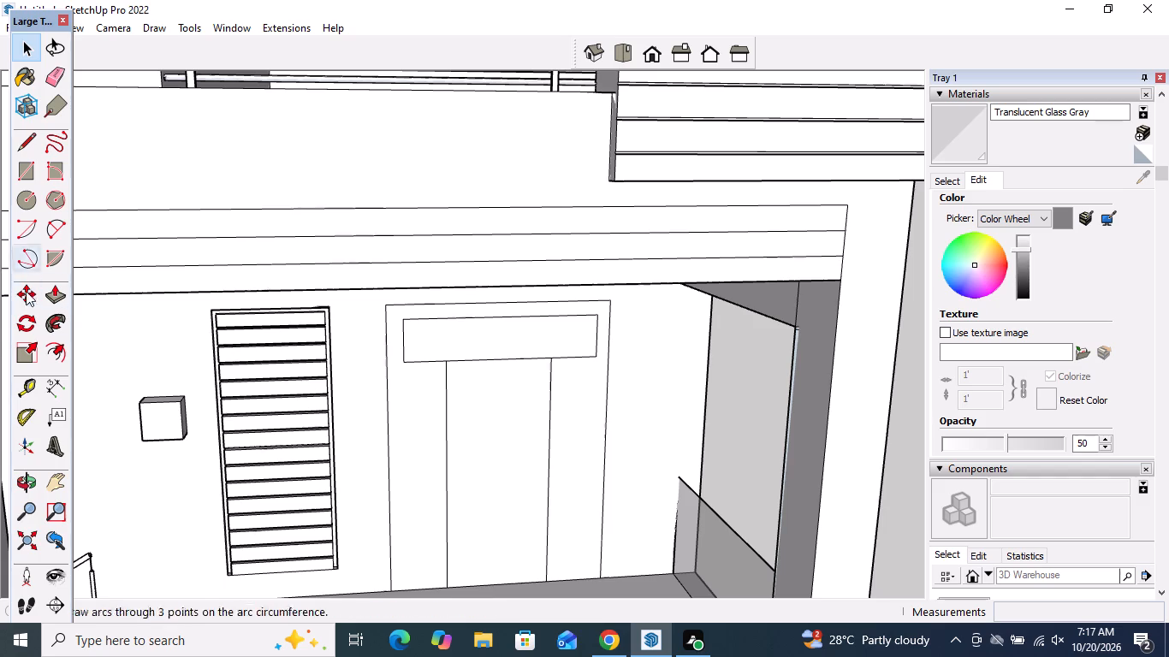
click(56, 341)
click(472, 443)
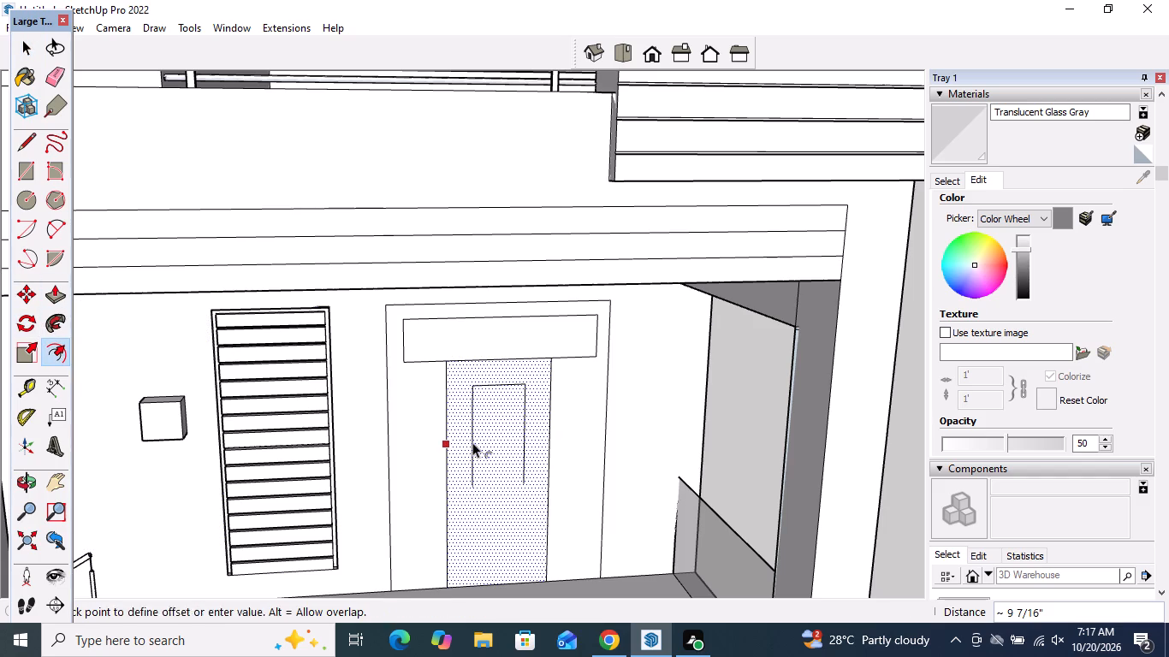
key(ctrl+z)
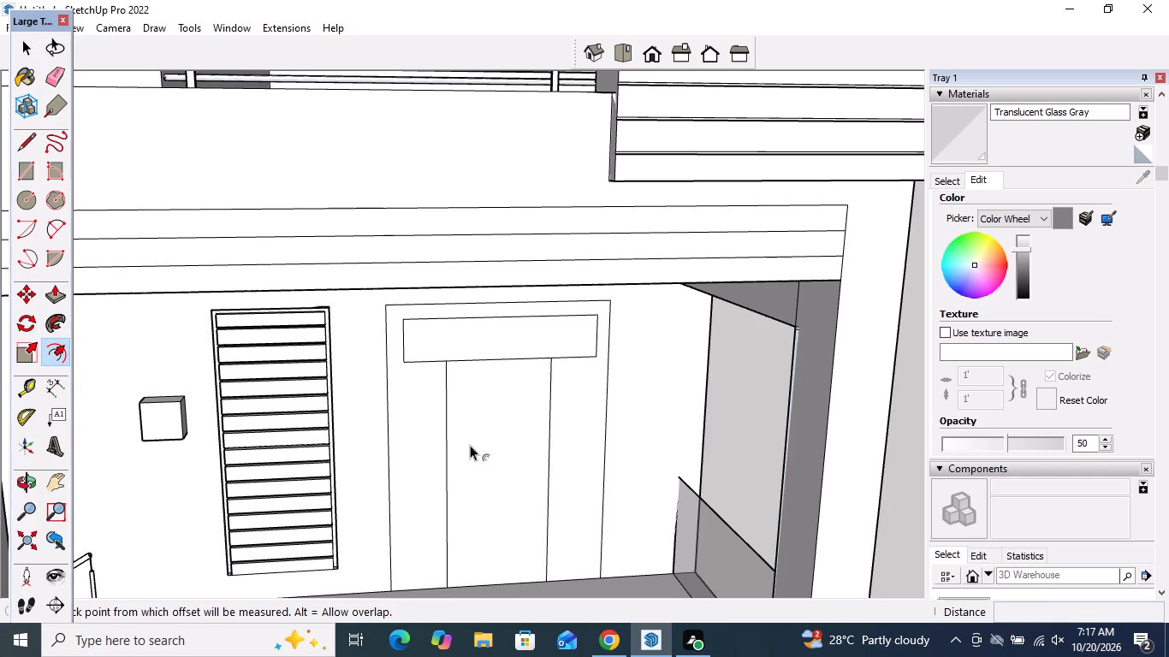
click(454, 456)
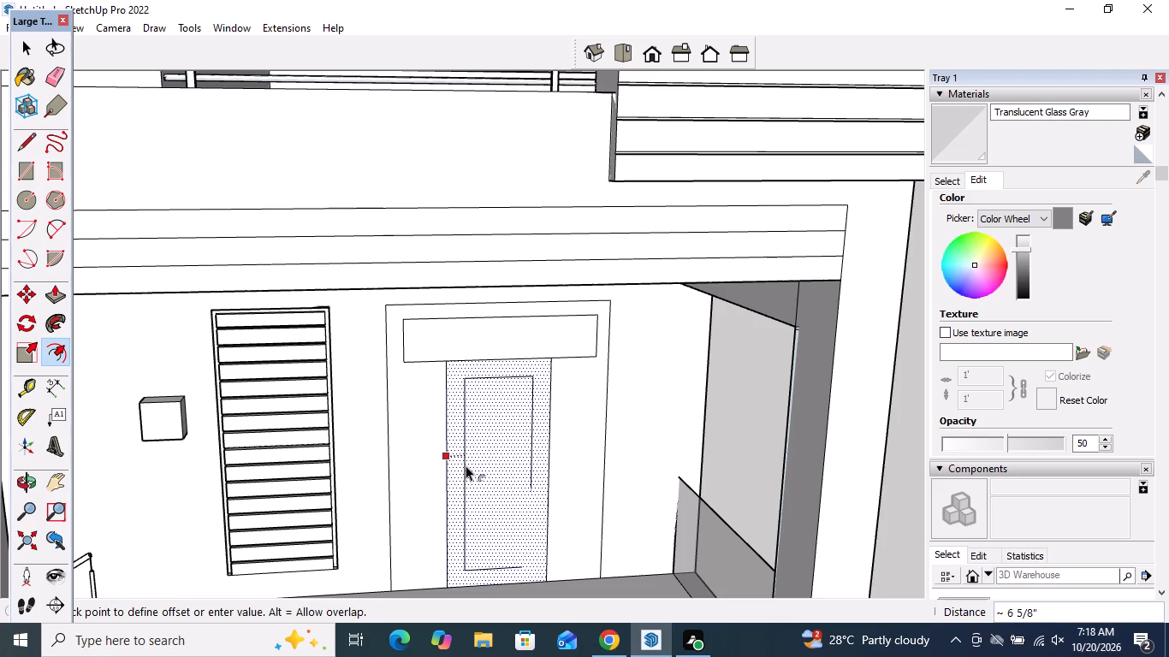
click(466, 465)
key(space)
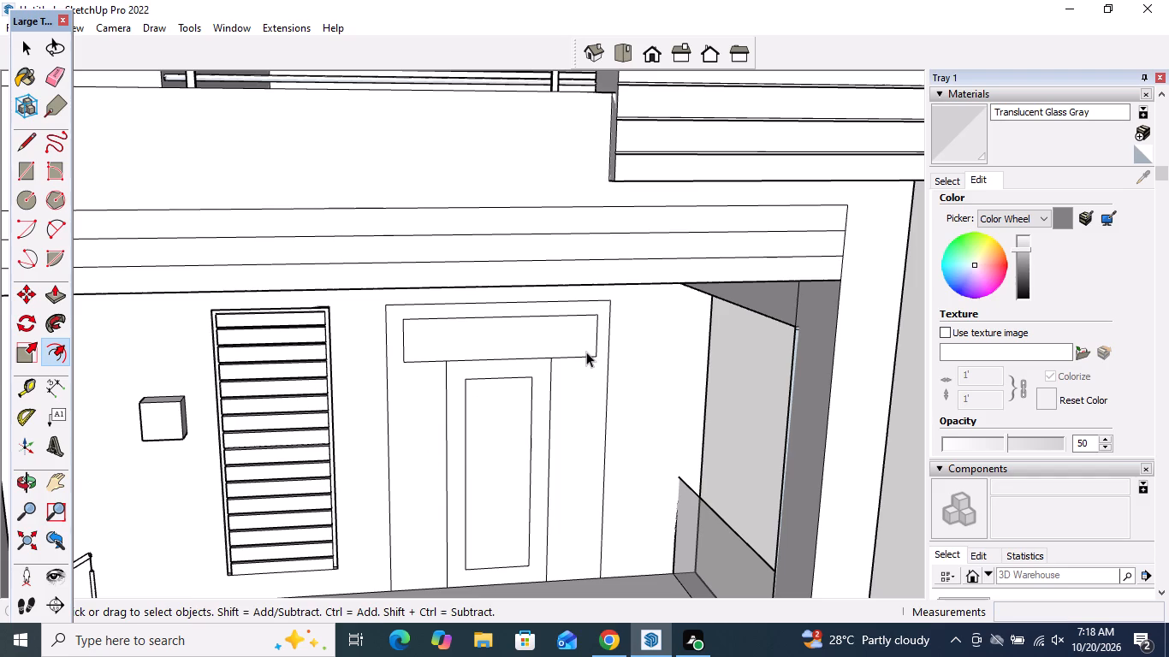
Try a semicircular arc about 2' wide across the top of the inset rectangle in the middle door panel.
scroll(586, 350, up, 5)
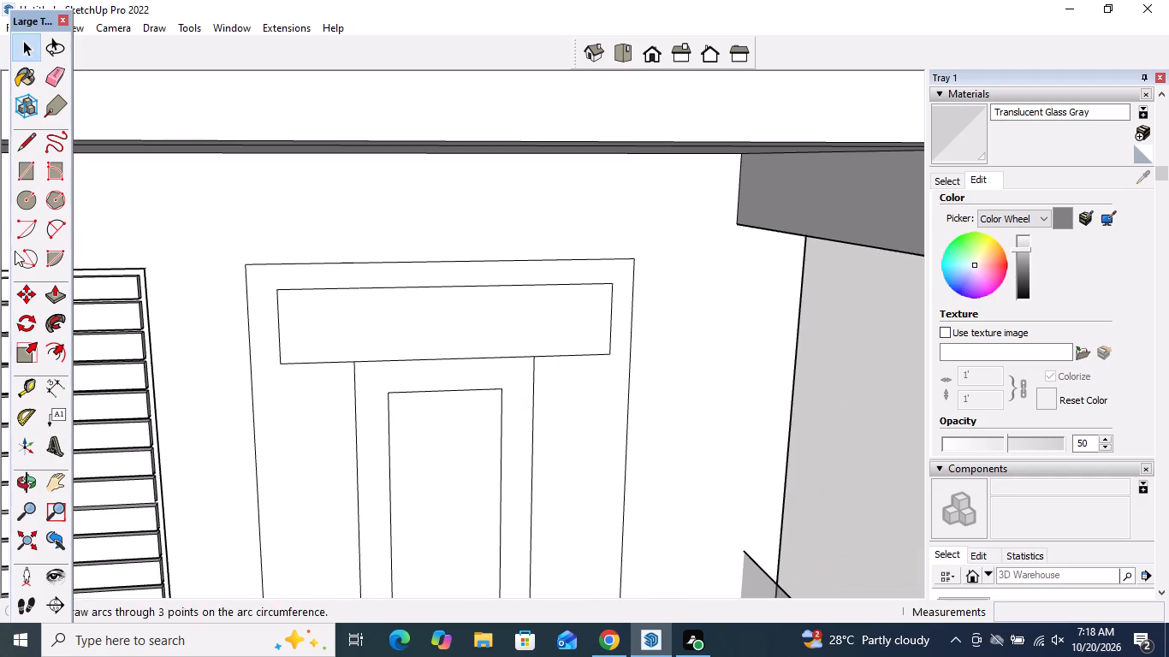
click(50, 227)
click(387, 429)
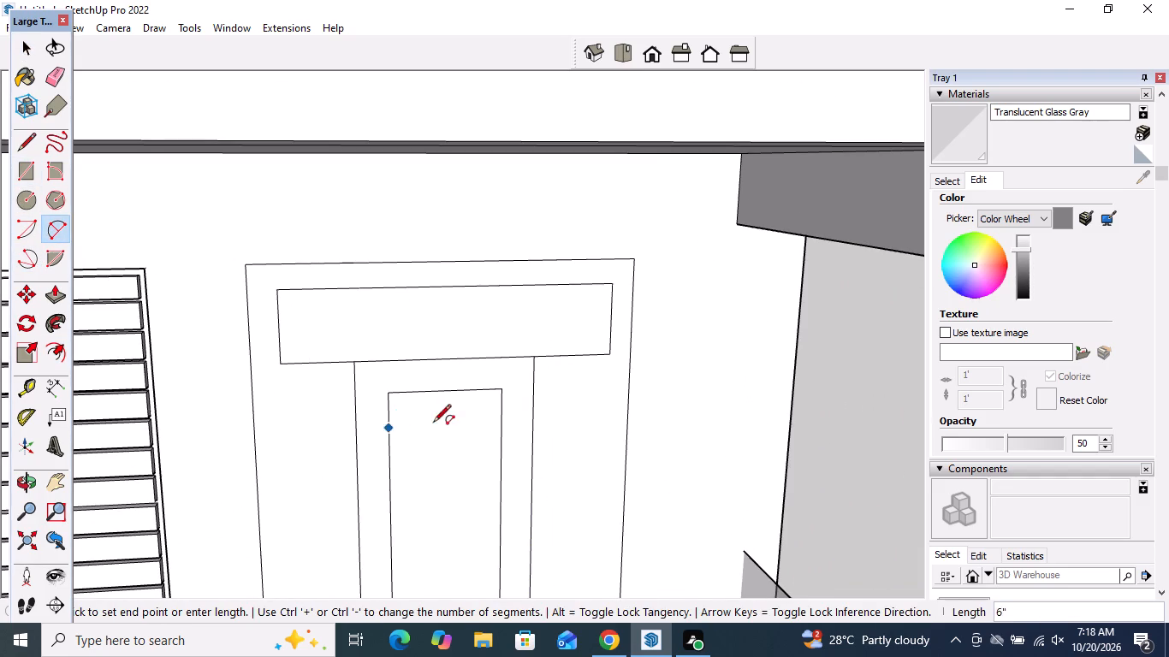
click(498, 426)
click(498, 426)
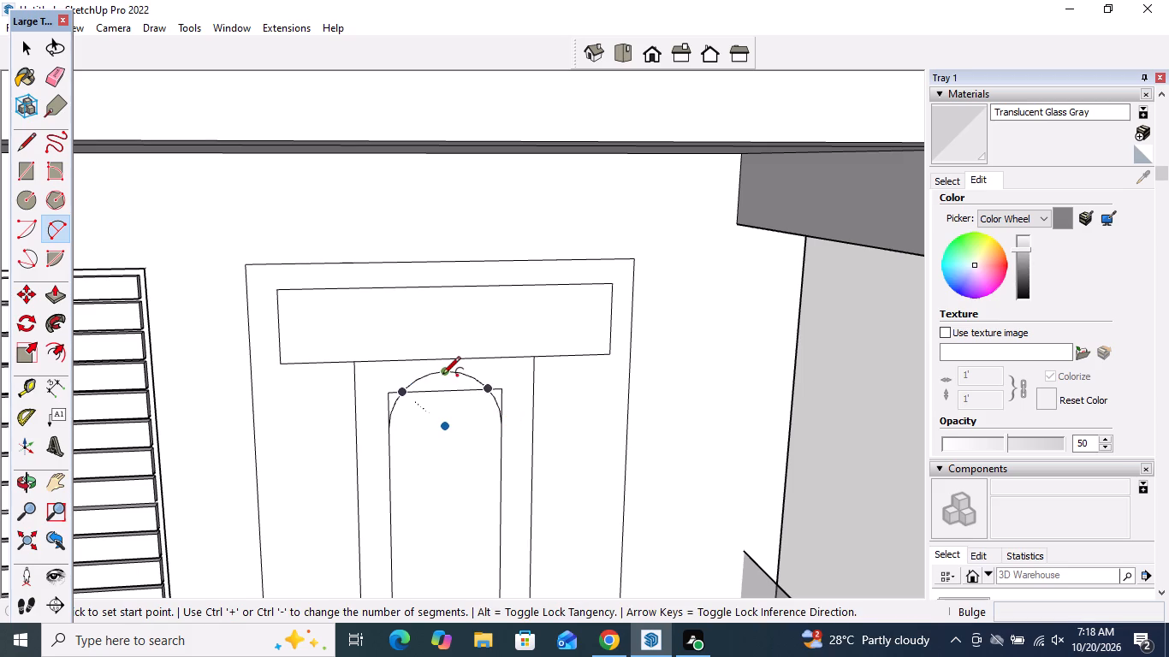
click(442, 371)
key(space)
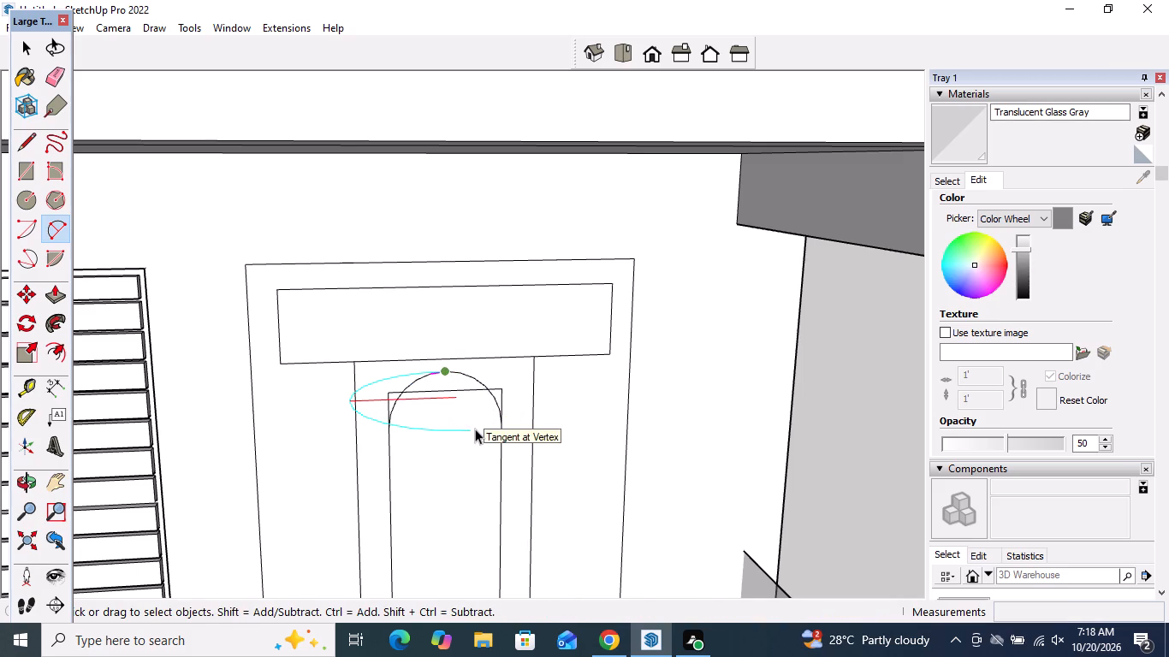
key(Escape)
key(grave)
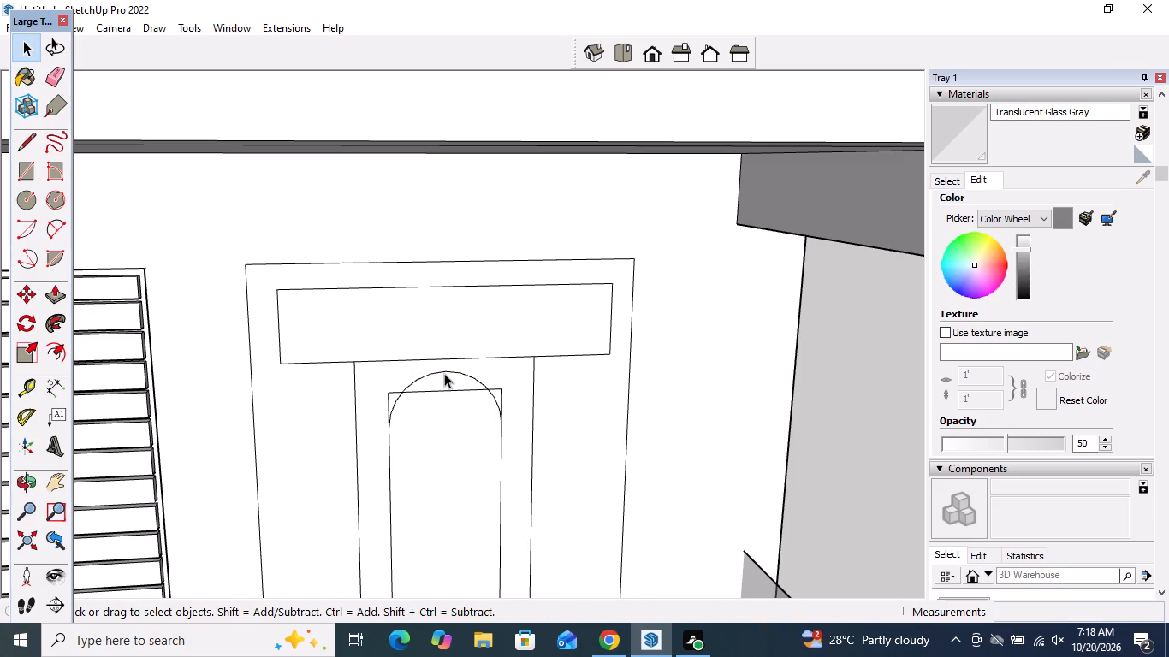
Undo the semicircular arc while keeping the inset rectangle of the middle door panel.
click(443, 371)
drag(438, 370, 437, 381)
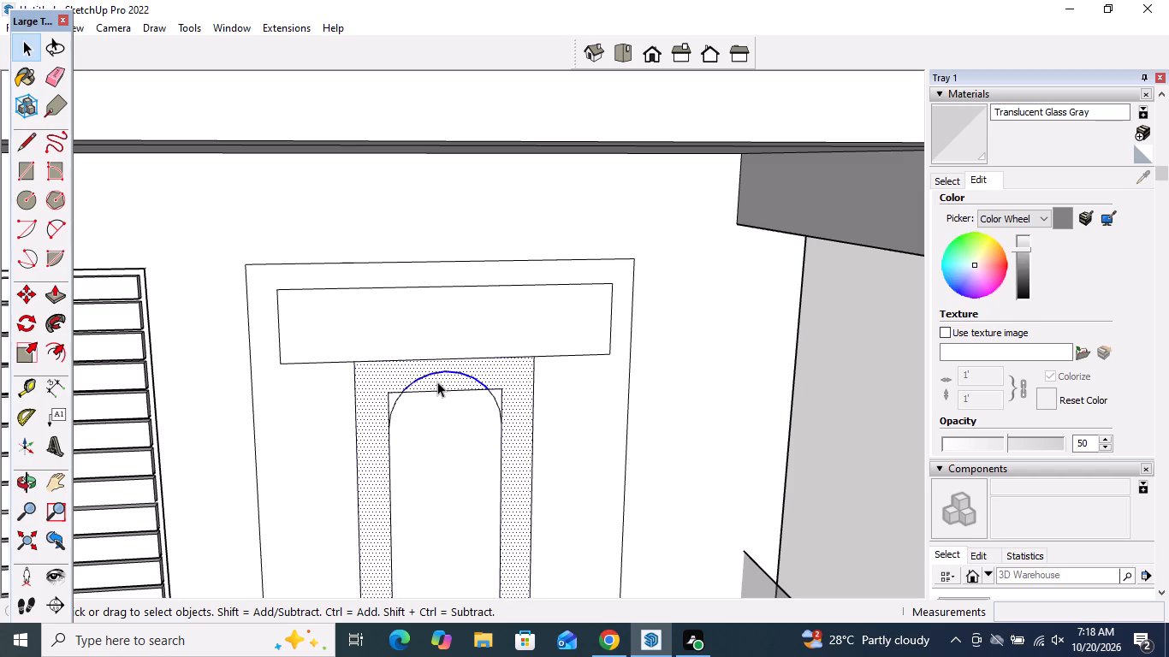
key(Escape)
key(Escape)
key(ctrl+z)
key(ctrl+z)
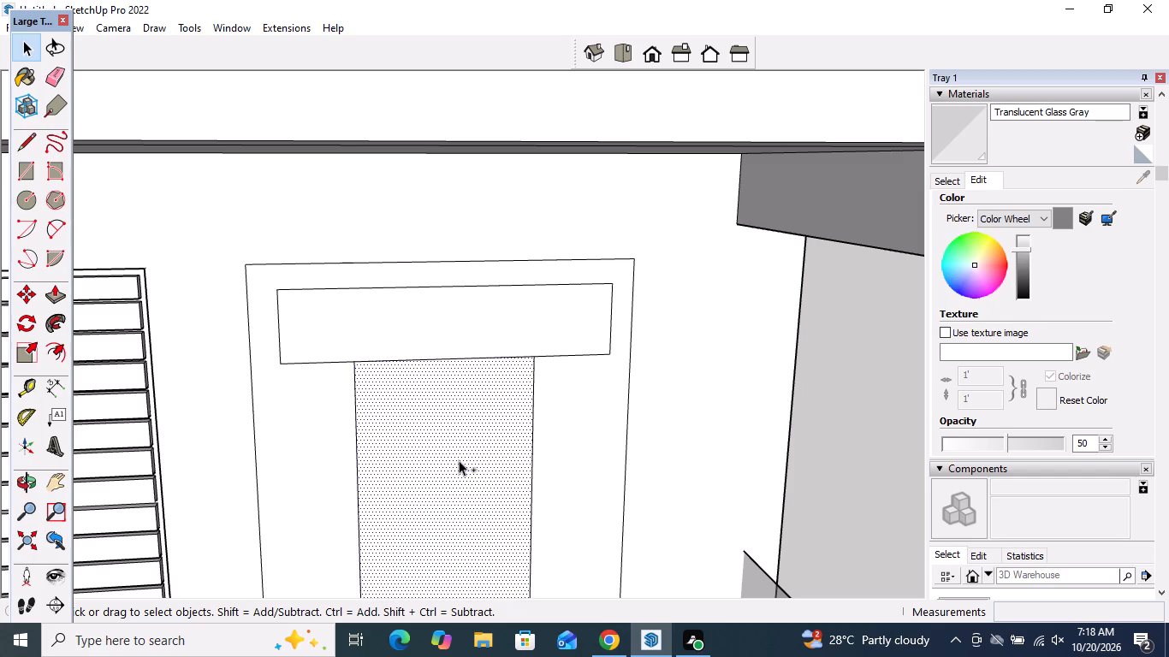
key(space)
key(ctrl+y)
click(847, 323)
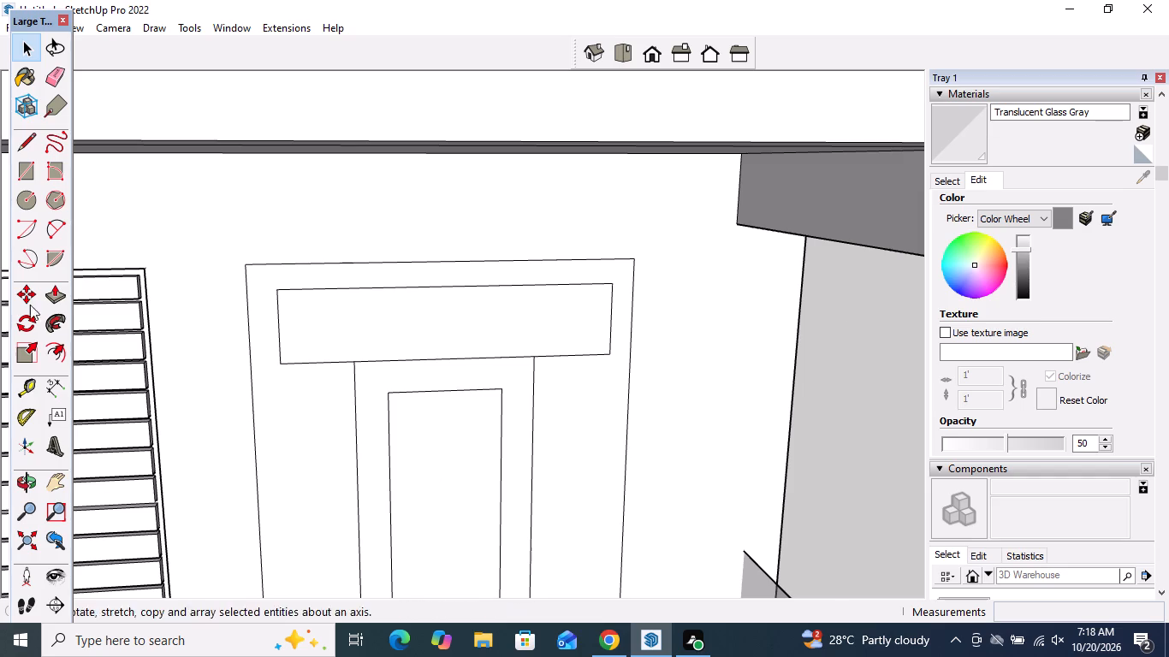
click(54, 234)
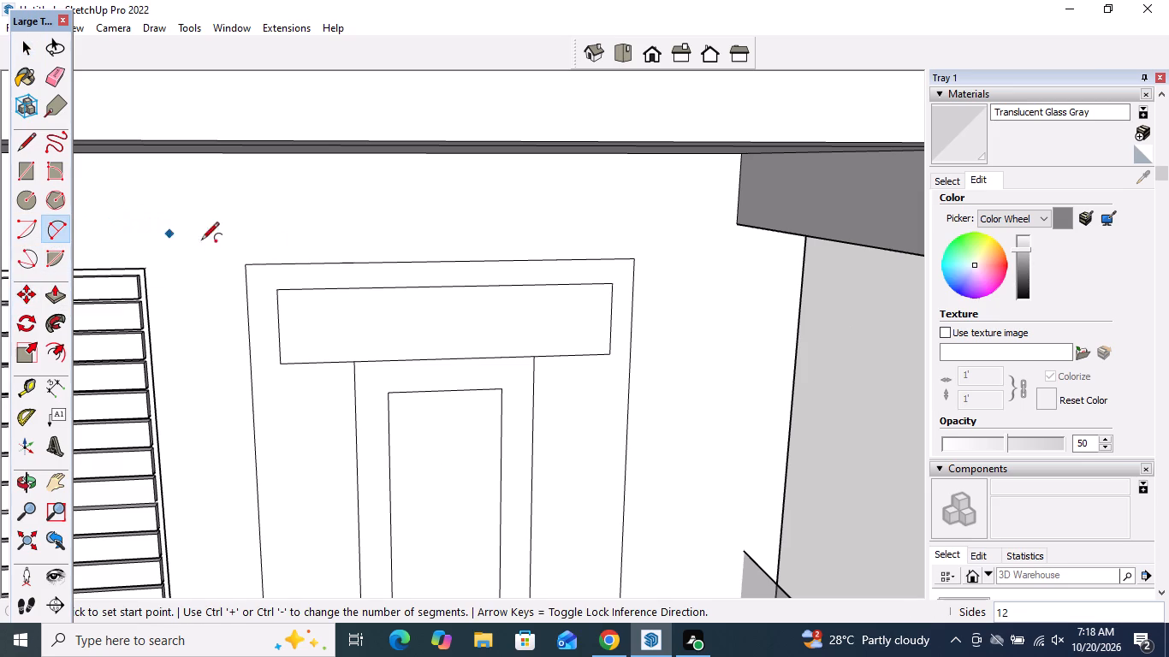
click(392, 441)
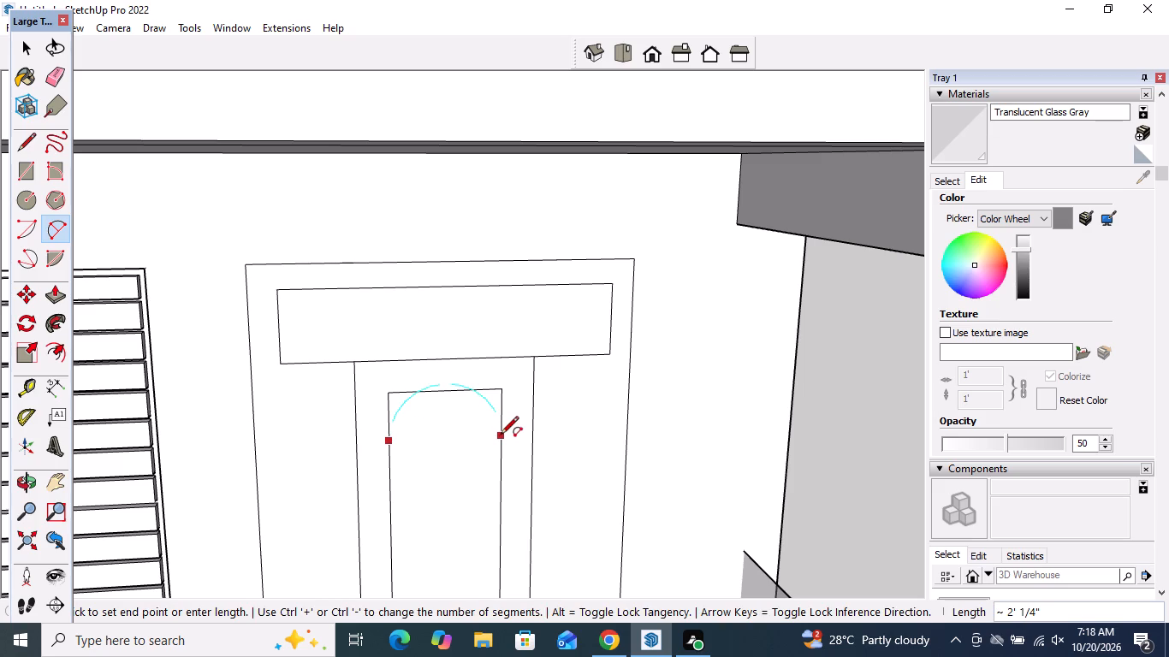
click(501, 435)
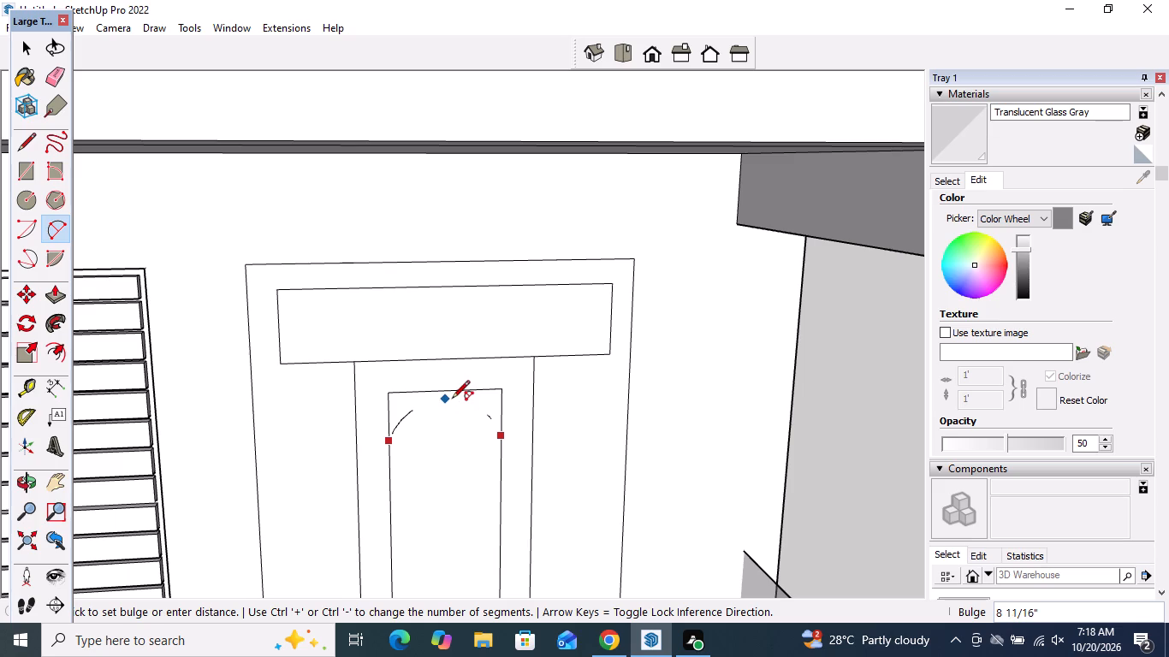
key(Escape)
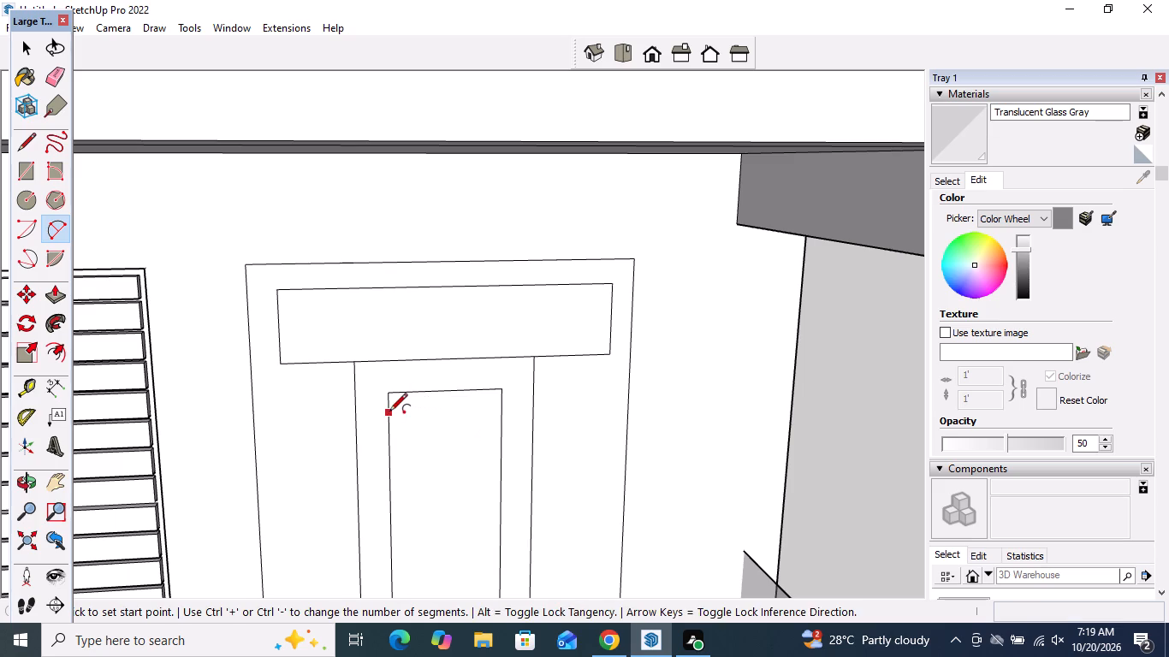
Draw a shallow arc about 2' wide with a bulge of about 5 1/2" between the inset rectangle's sides near its top.
click(390, 411)
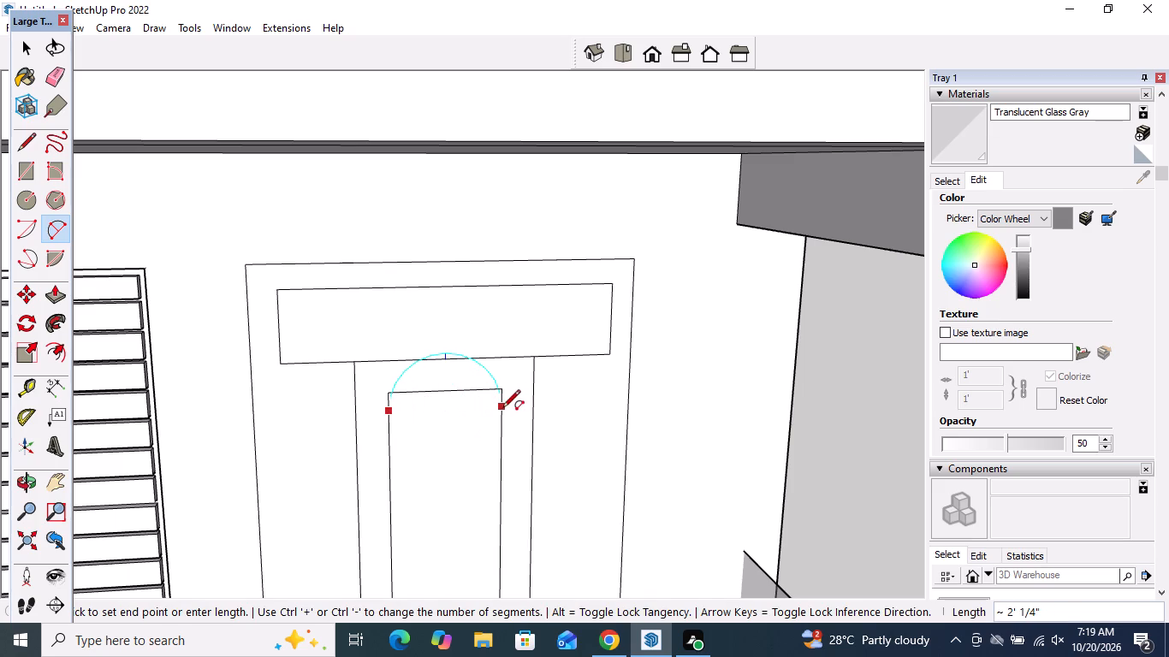
click(501, 407)
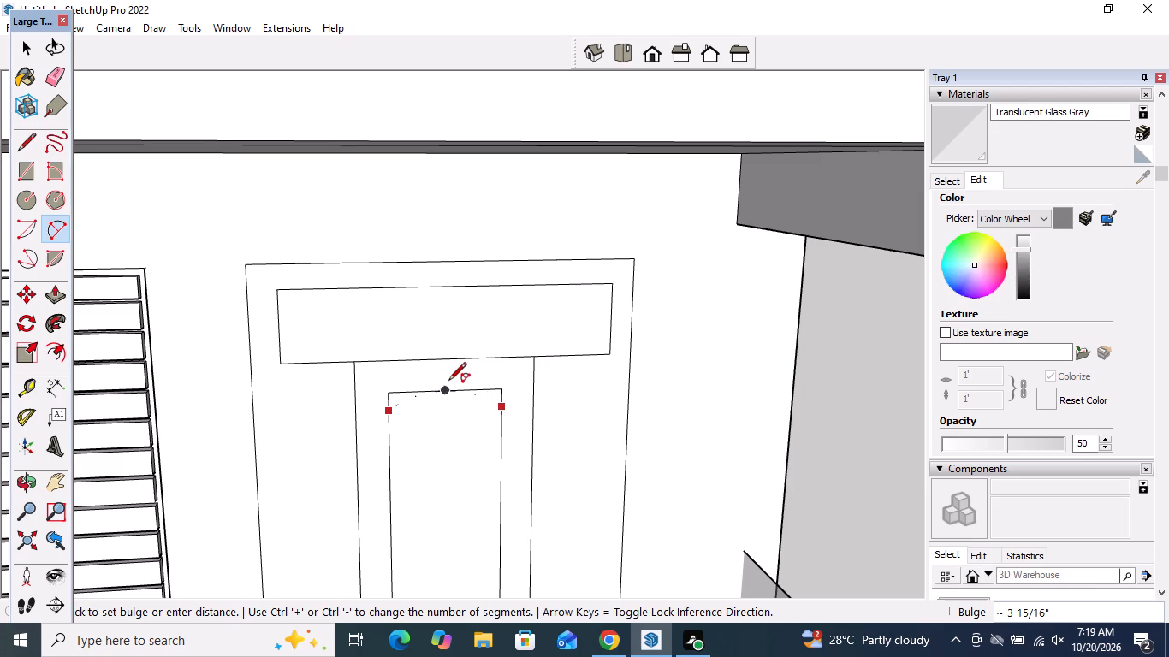
scroll(447, 383, up, 8)
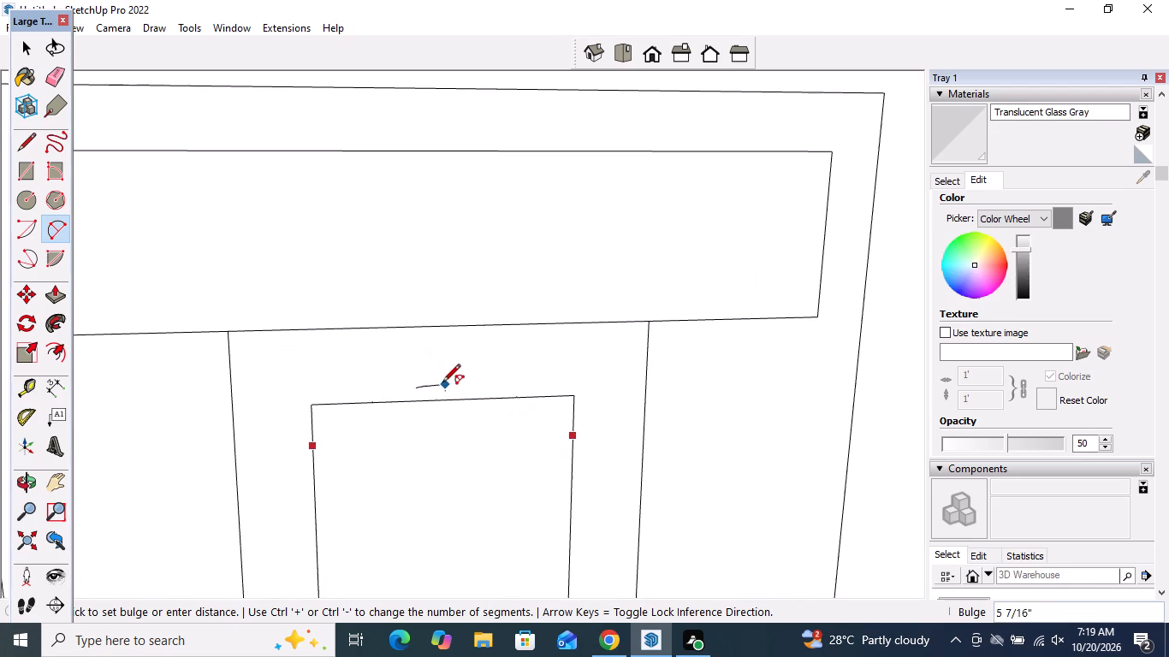
click(442, 381)
key(space)
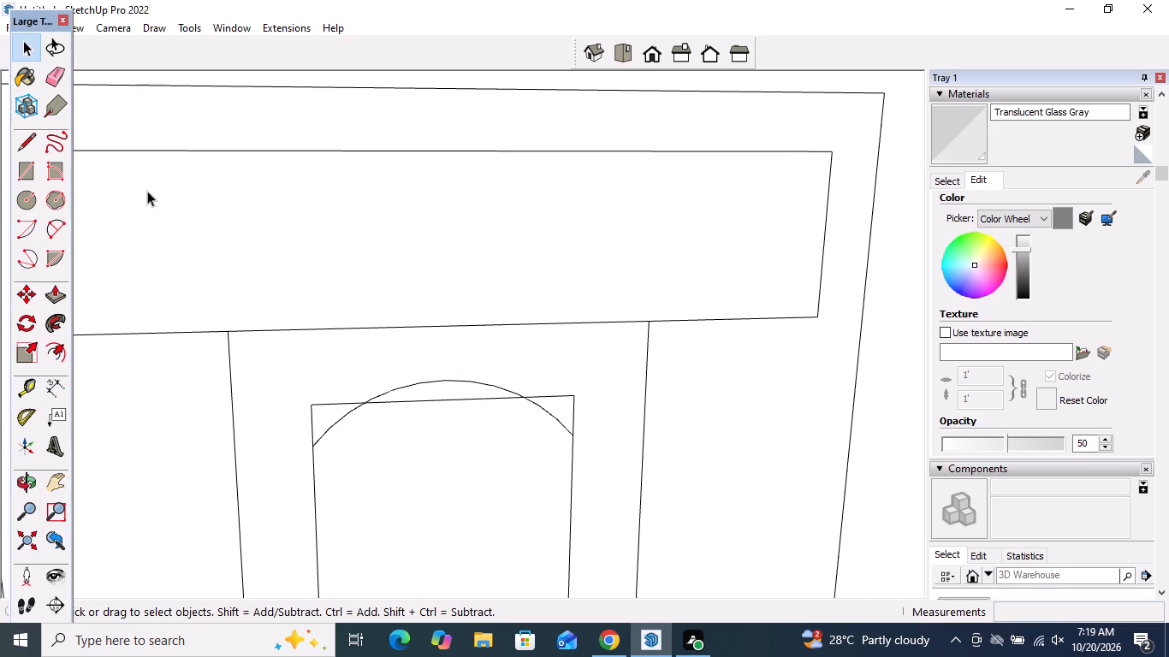
Erase the inset rectangle's straight top edge and the leftover corner segments outside the arc, leaving an arched panel outline.
click(43, 80)
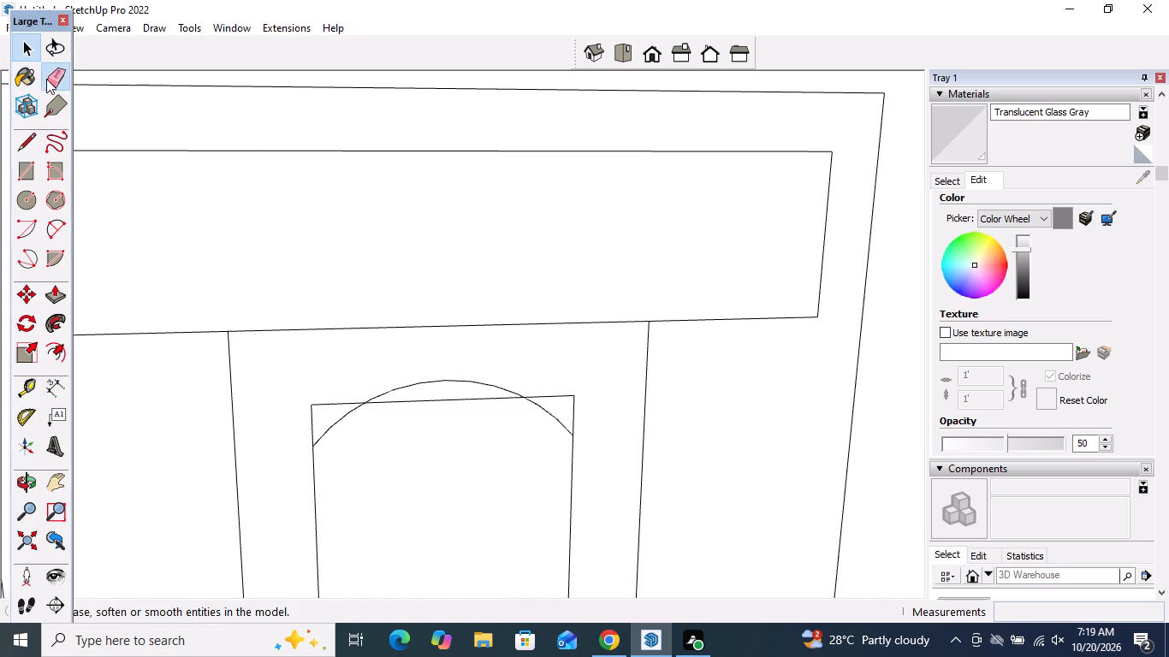
click(319, 405)
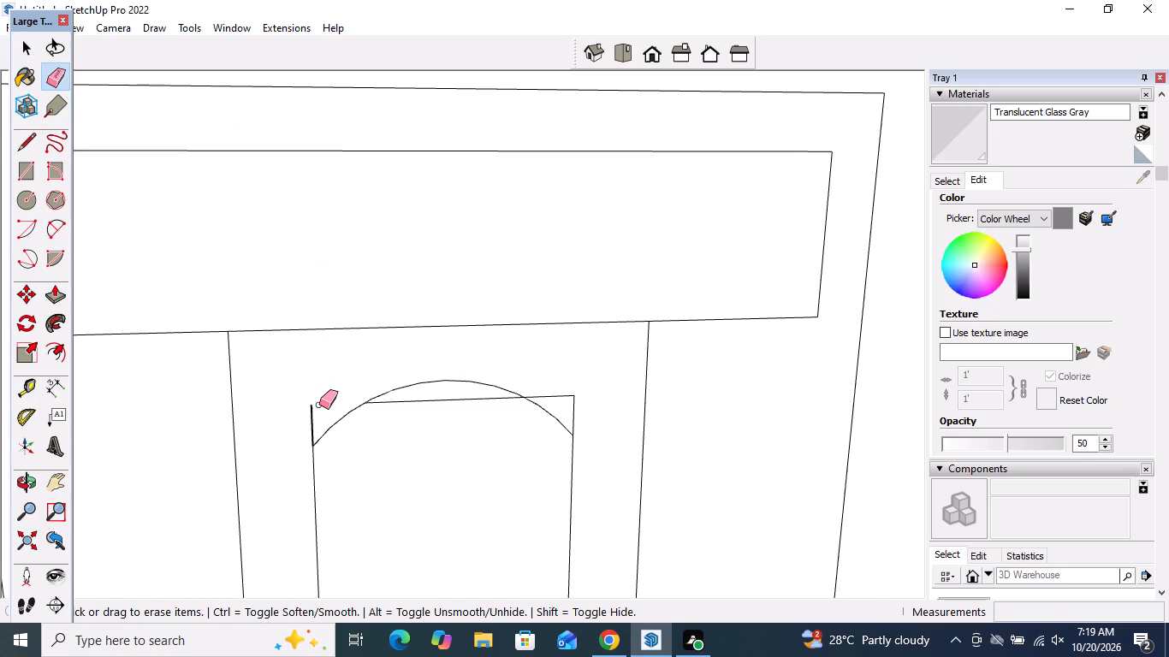
click(312, 417)
click(408, 401)
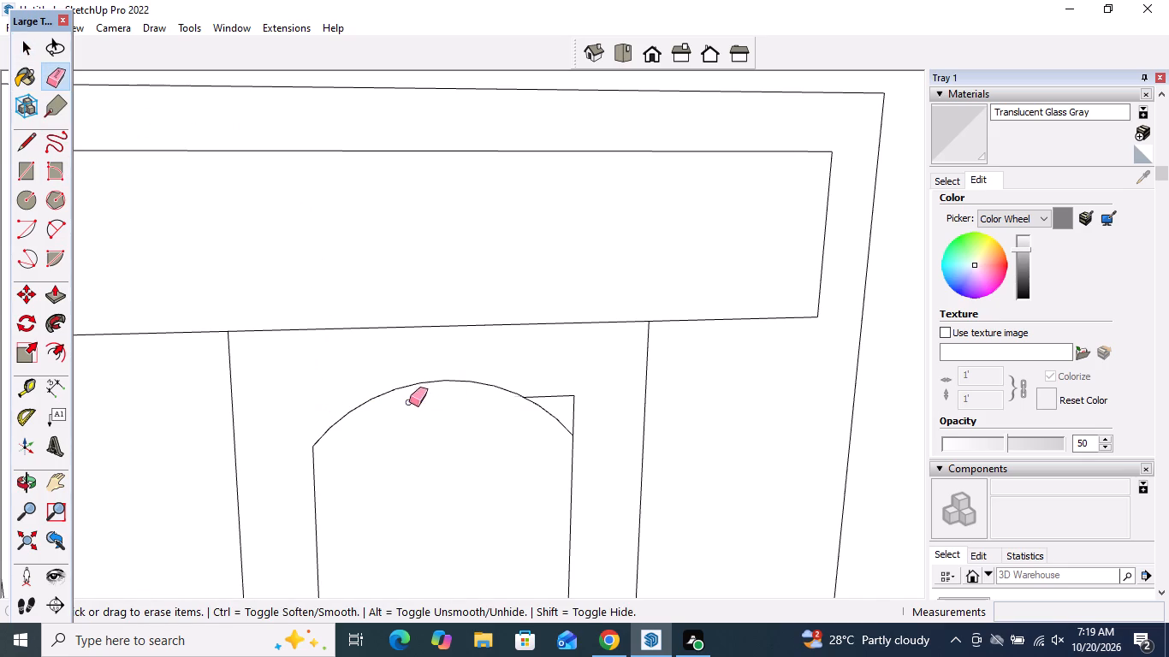
click(554, 394)
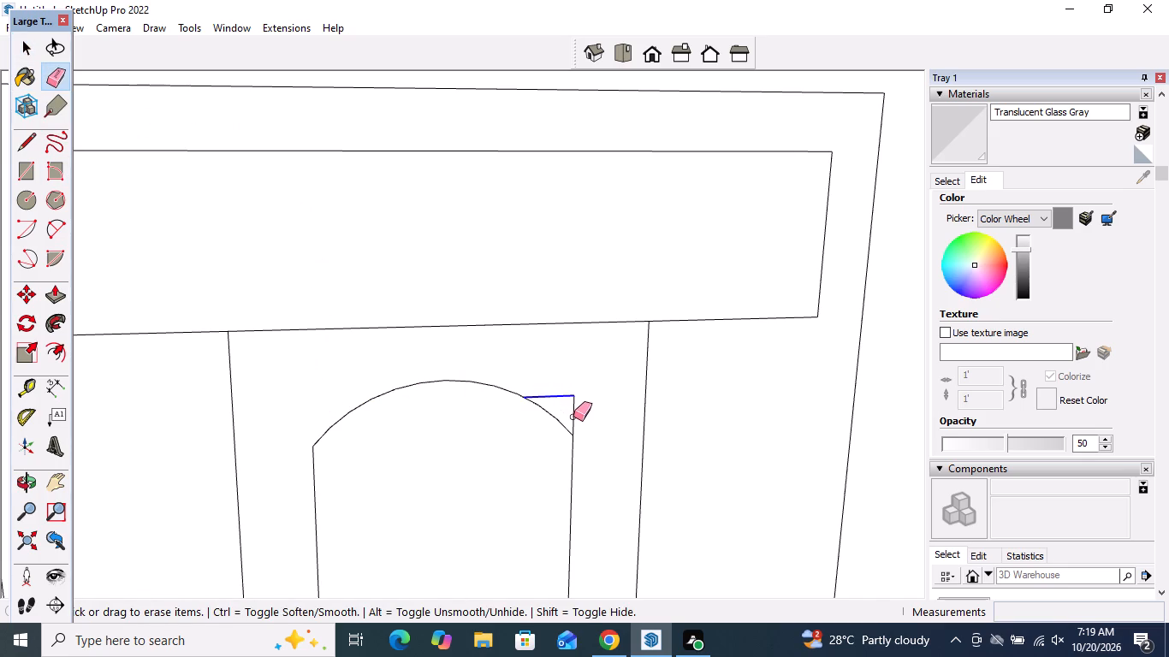
click(573, 417)
key(space)
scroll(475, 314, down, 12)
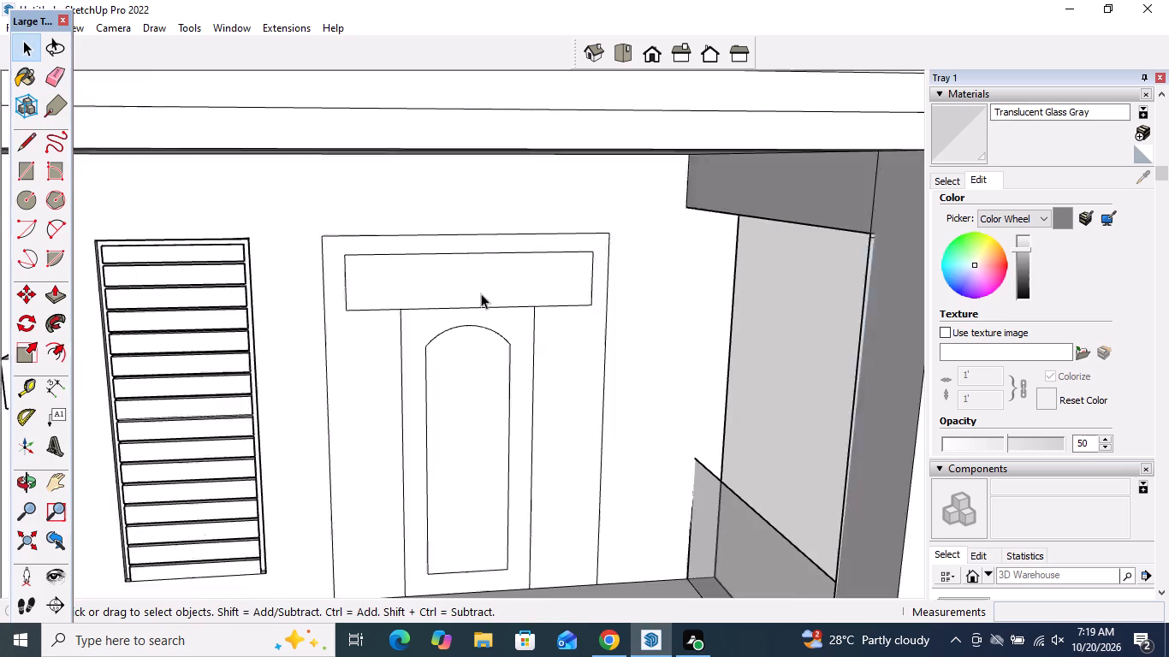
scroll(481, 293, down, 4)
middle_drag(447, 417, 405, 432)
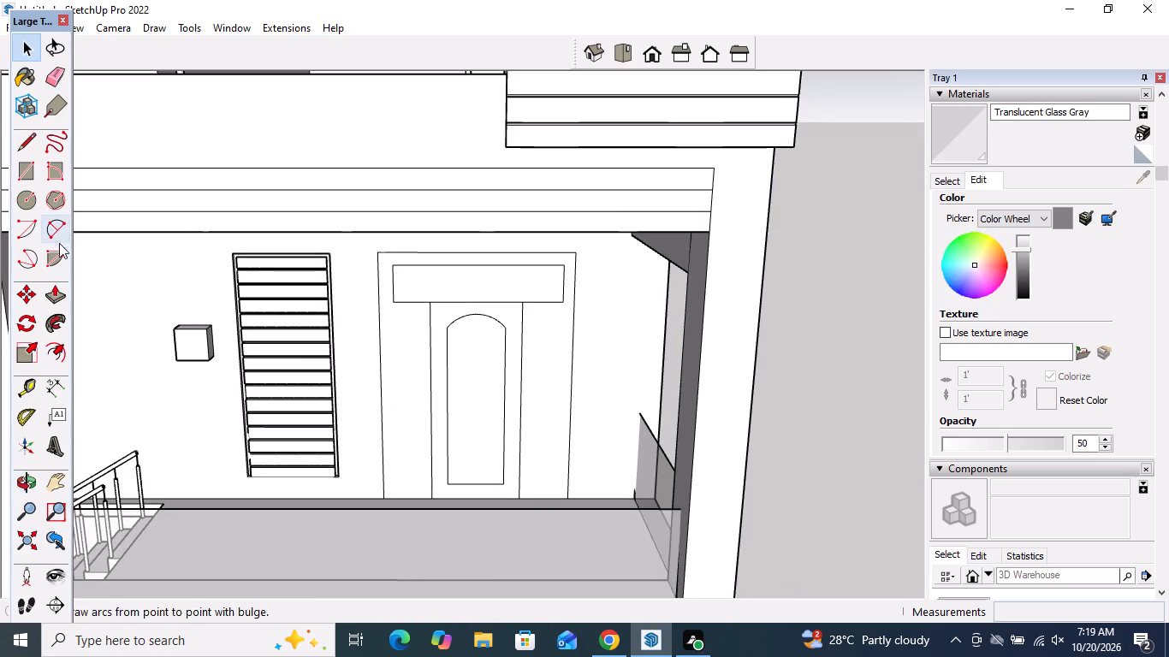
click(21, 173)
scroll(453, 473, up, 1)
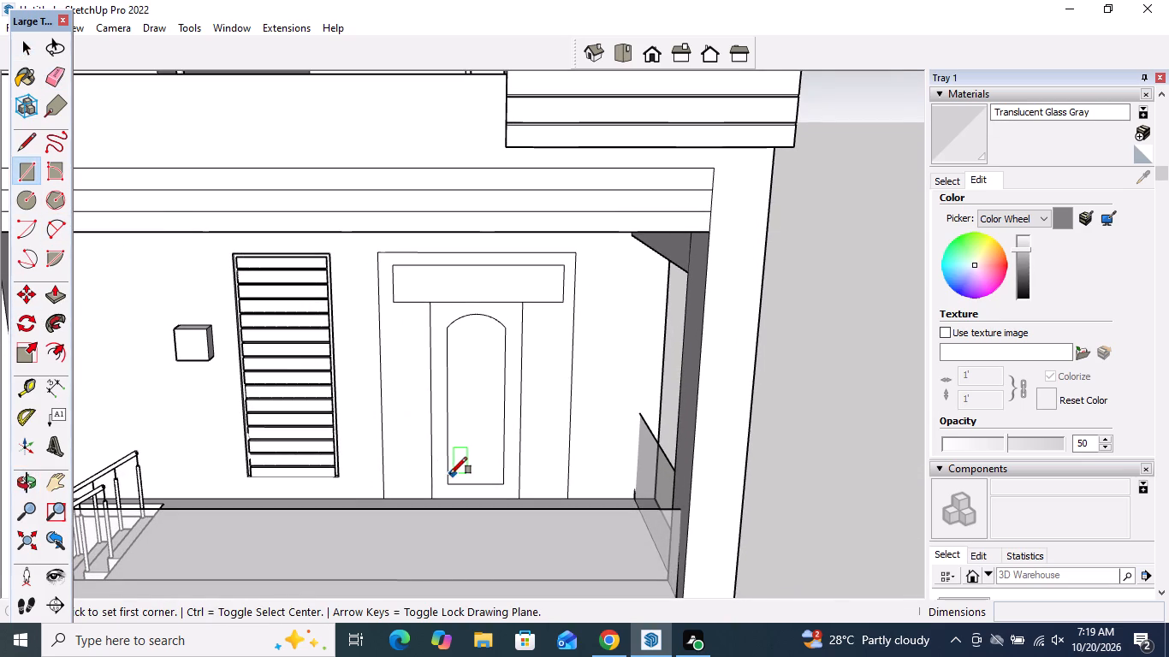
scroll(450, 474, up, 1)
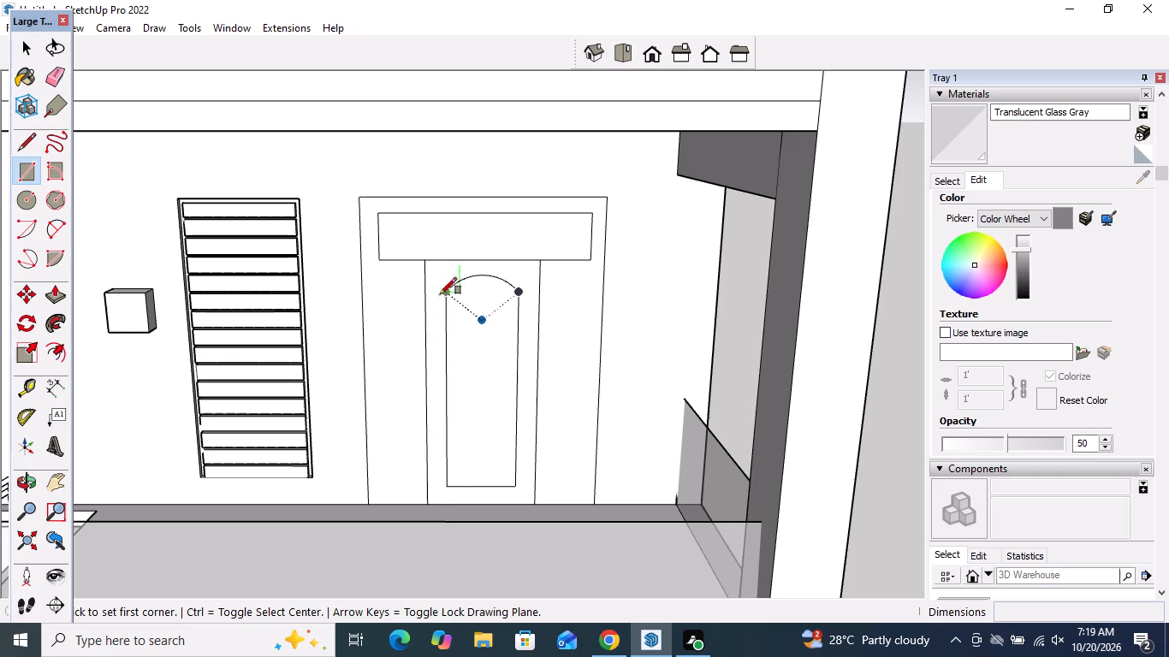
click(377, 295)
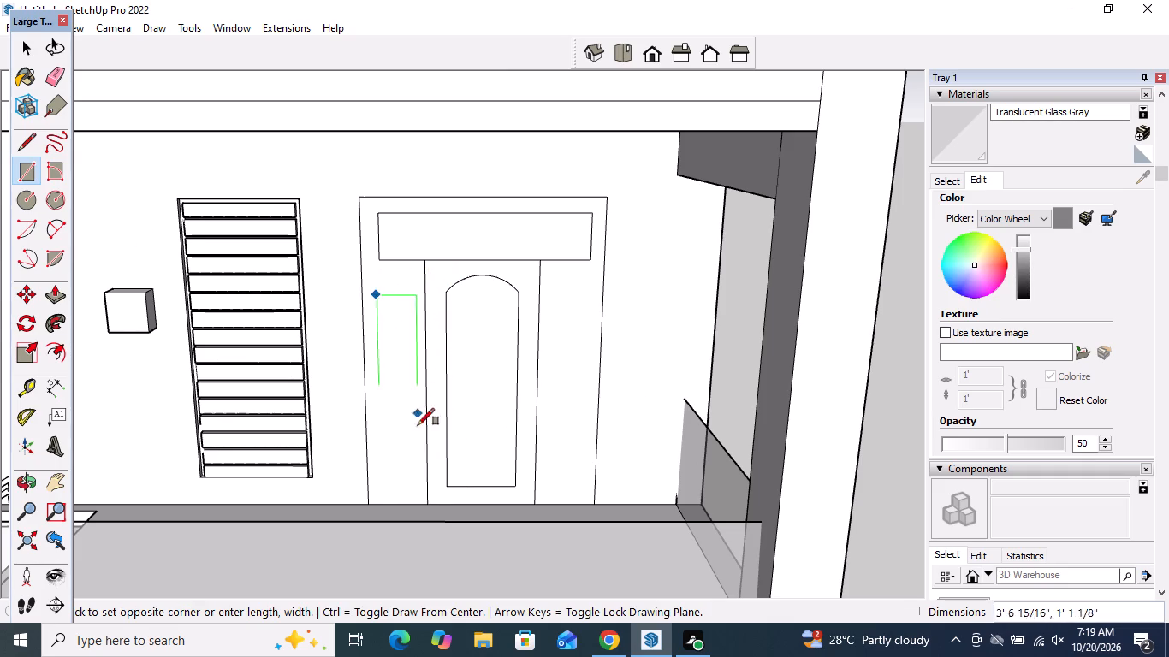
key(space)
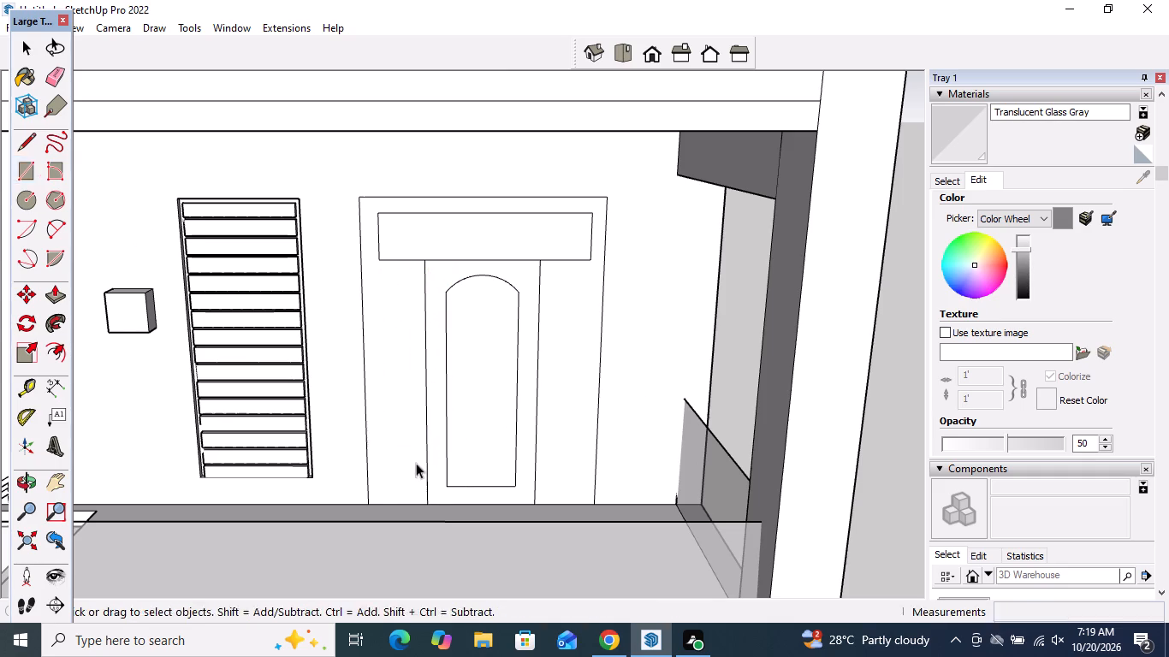
Draw a narrow upright rectangle about 5' 10" tall and 8 7/8" wide on the door's left side panel, level with the arched outline.
click(23, 168)
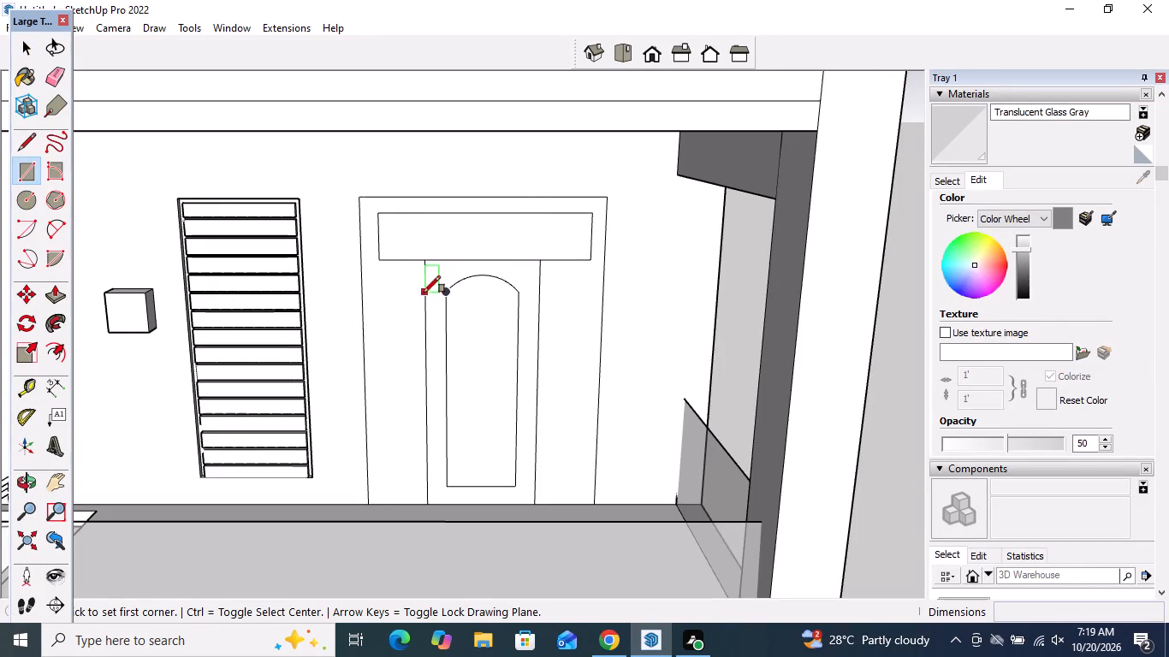
click(381, 294)
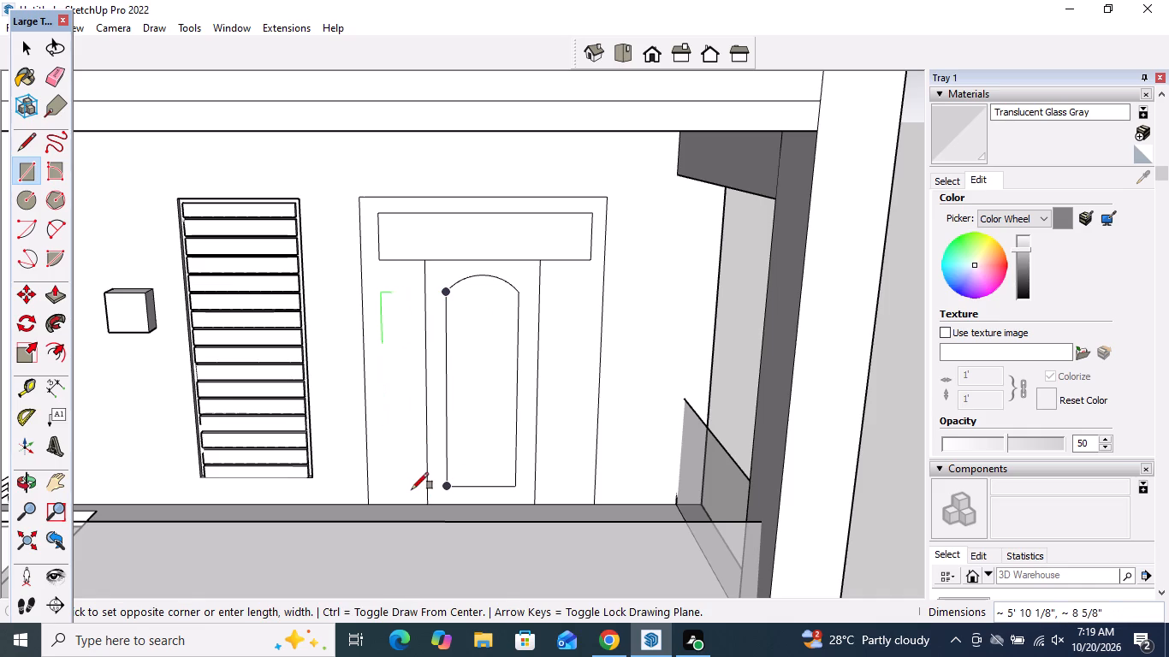
scroll(412, 488, up, 5)
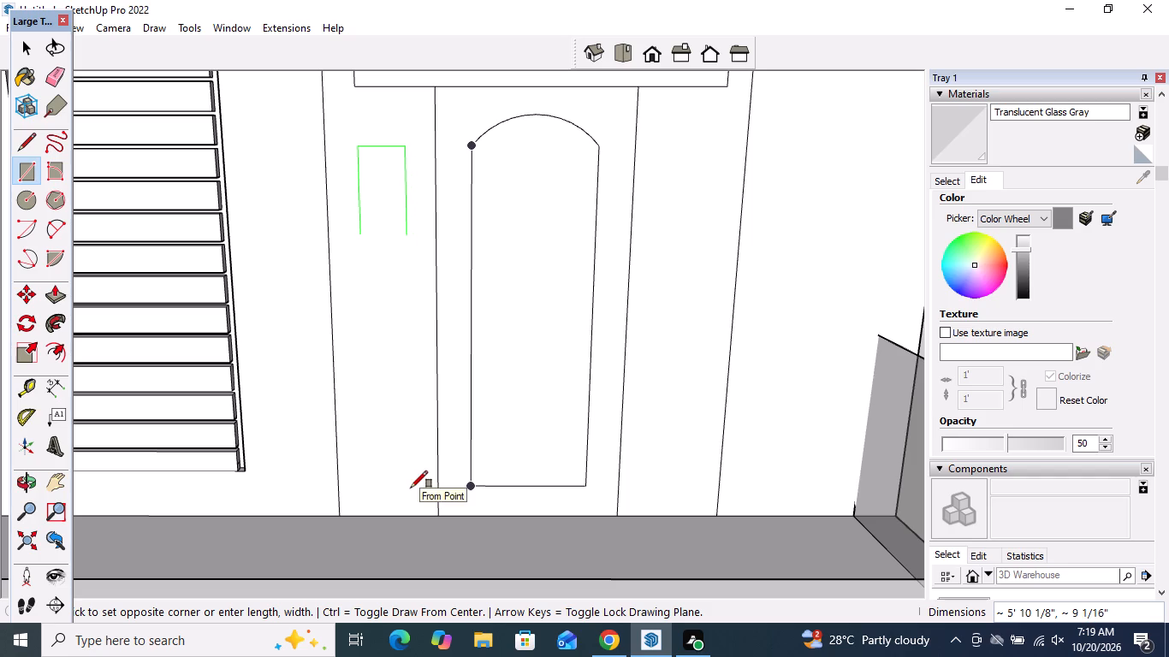
click(410, 487)
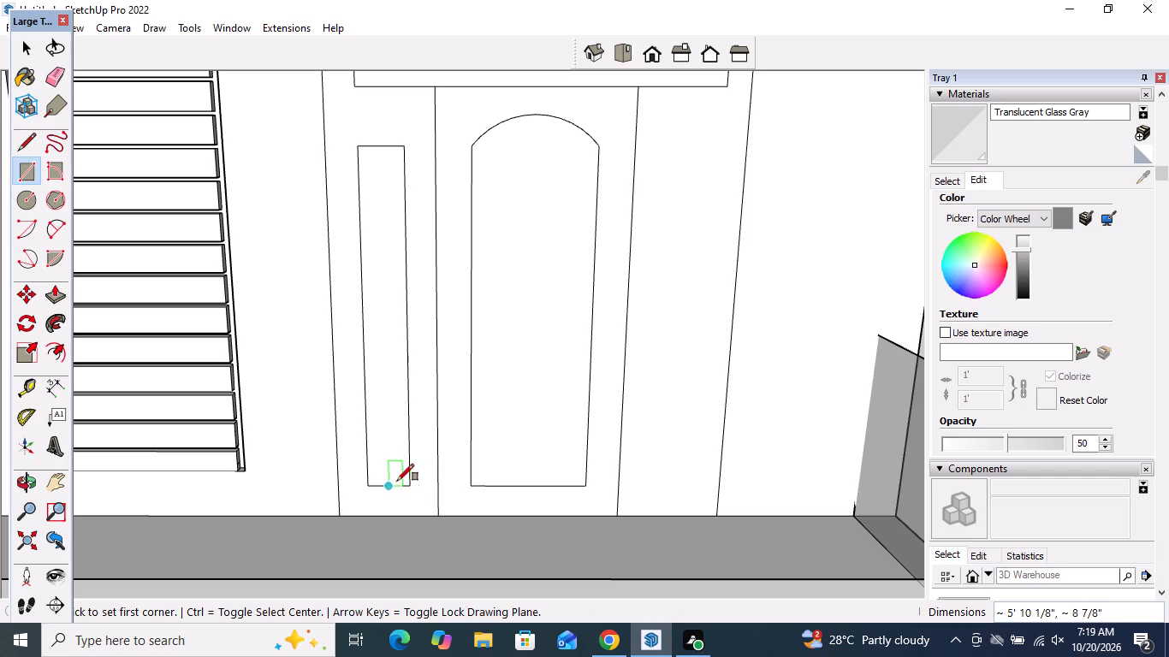
Draw a matching narrow rectangle about 5' 11" tall and 9 3/8" wide on the door's right side panel.
scroll(399, 481, down, 2)
double_click(612, 441)
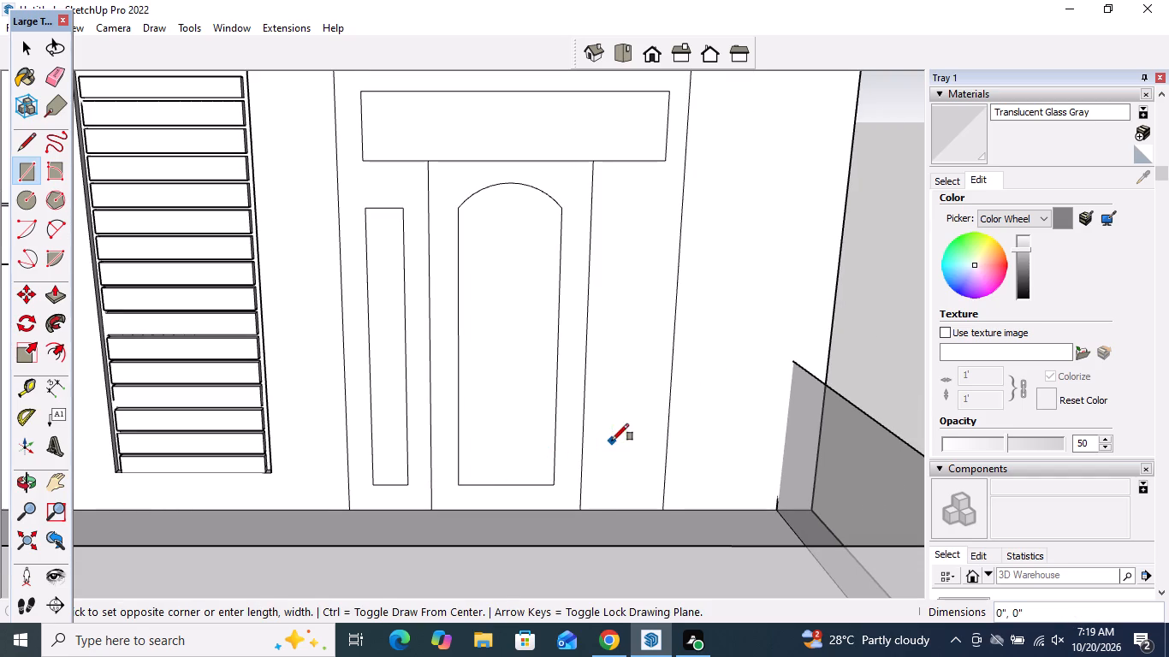
key(Escape)
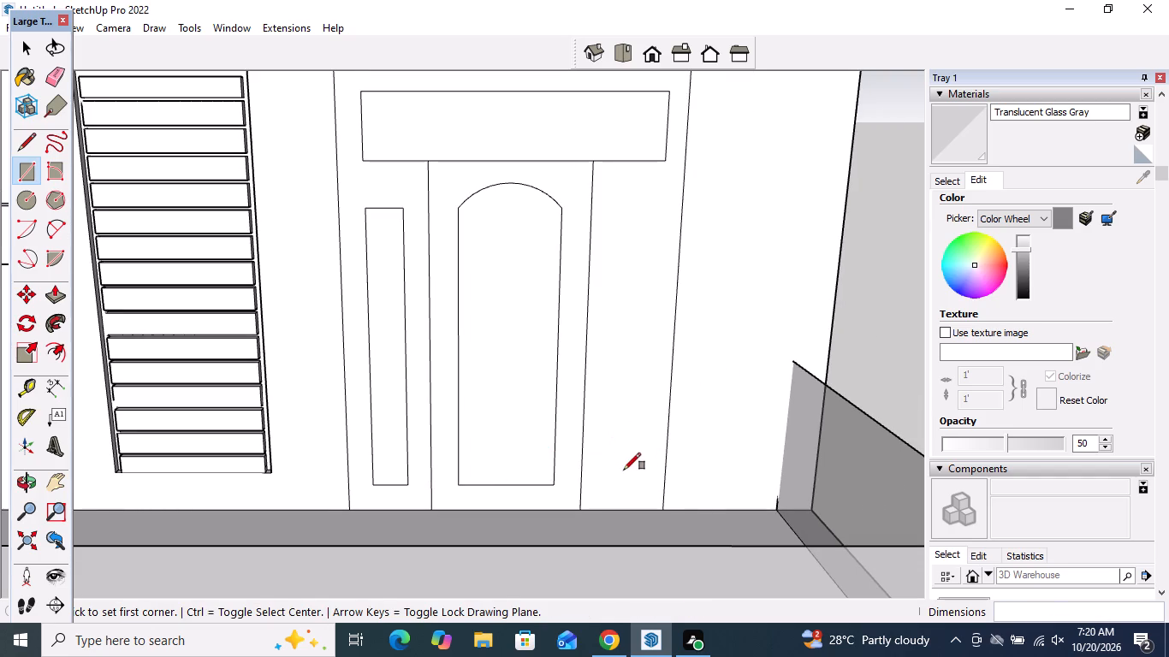
click(620, 205)
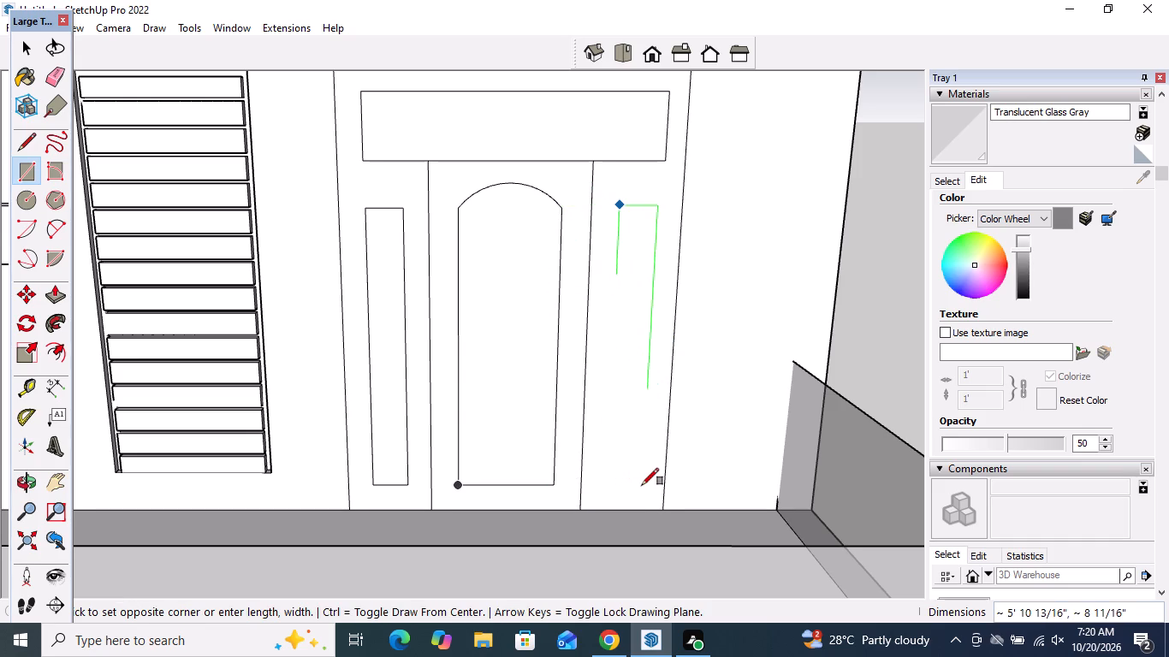
click(644, 482)
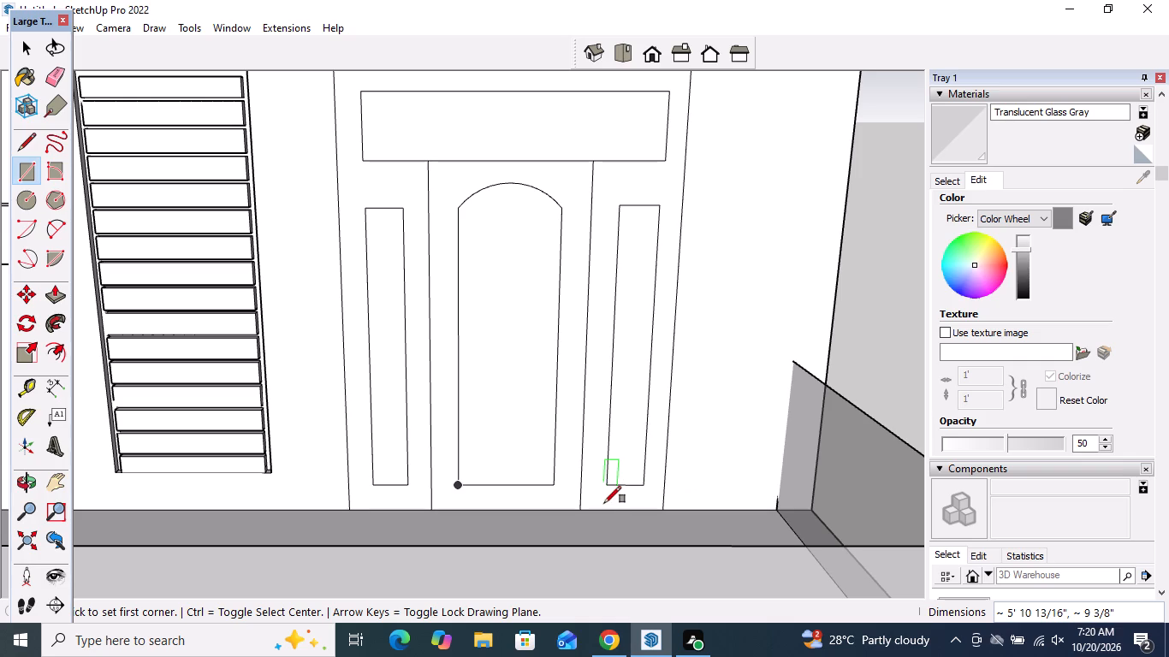
key(space)
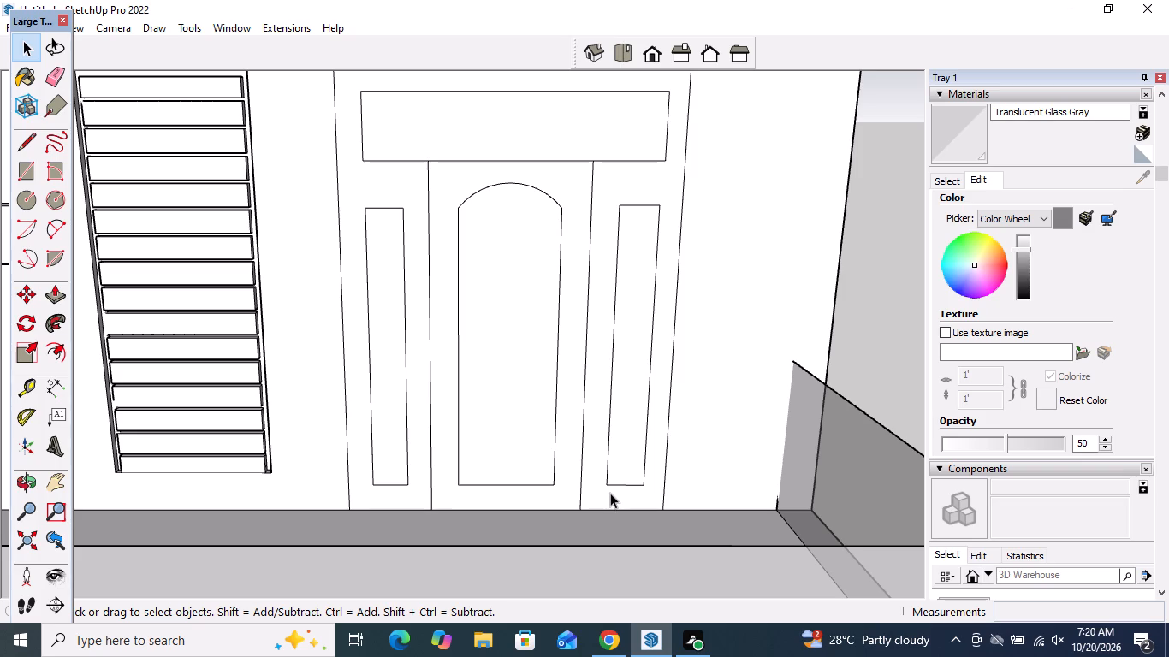
Extrude the door surround face outward about 5", leaving the top panel, both narrow side rectangles and the middle panel recessed.
scroll(508, 388, down, 1)
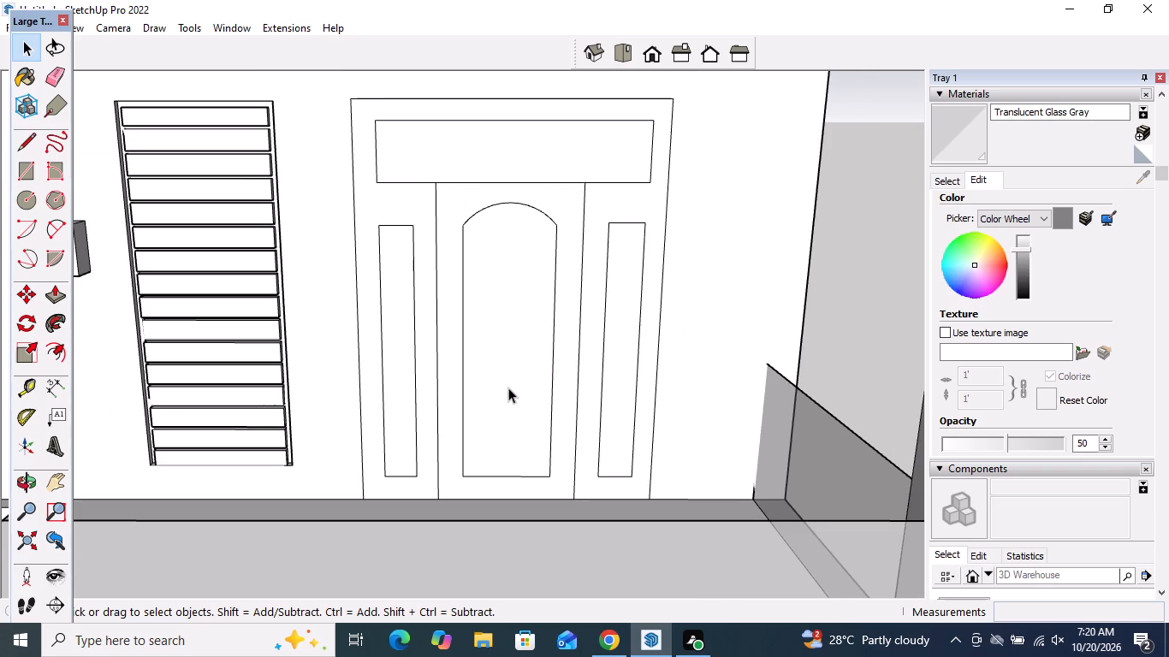
click(62, 308)
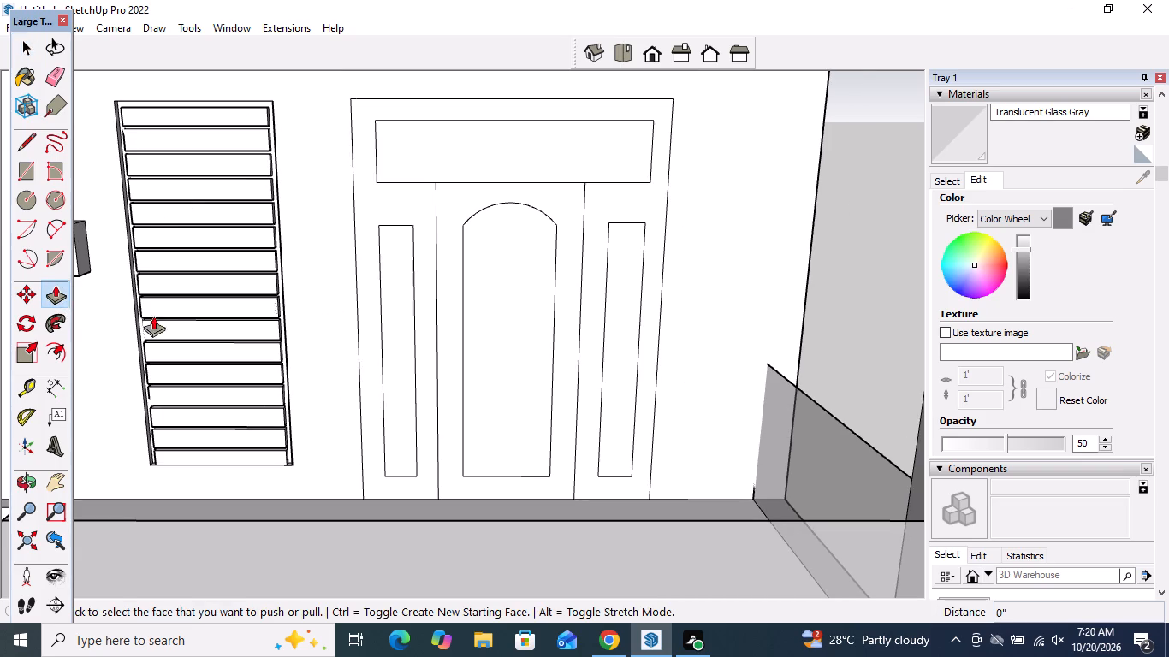
click(369, 317)
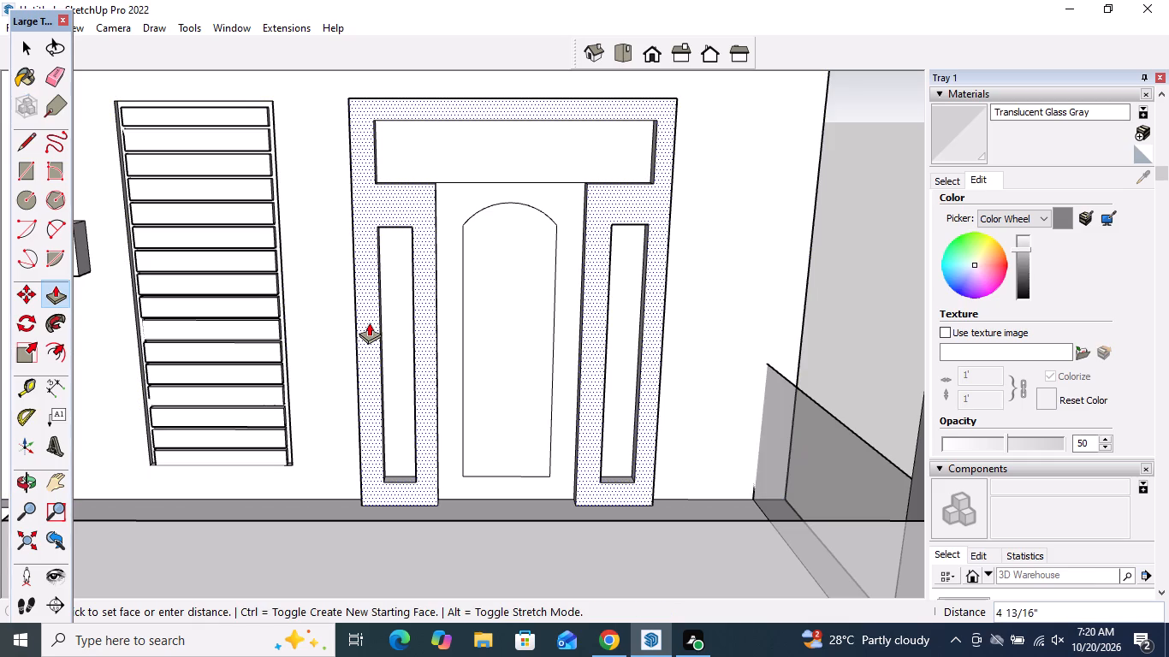
middle_drag(369, 321, 652, 346)
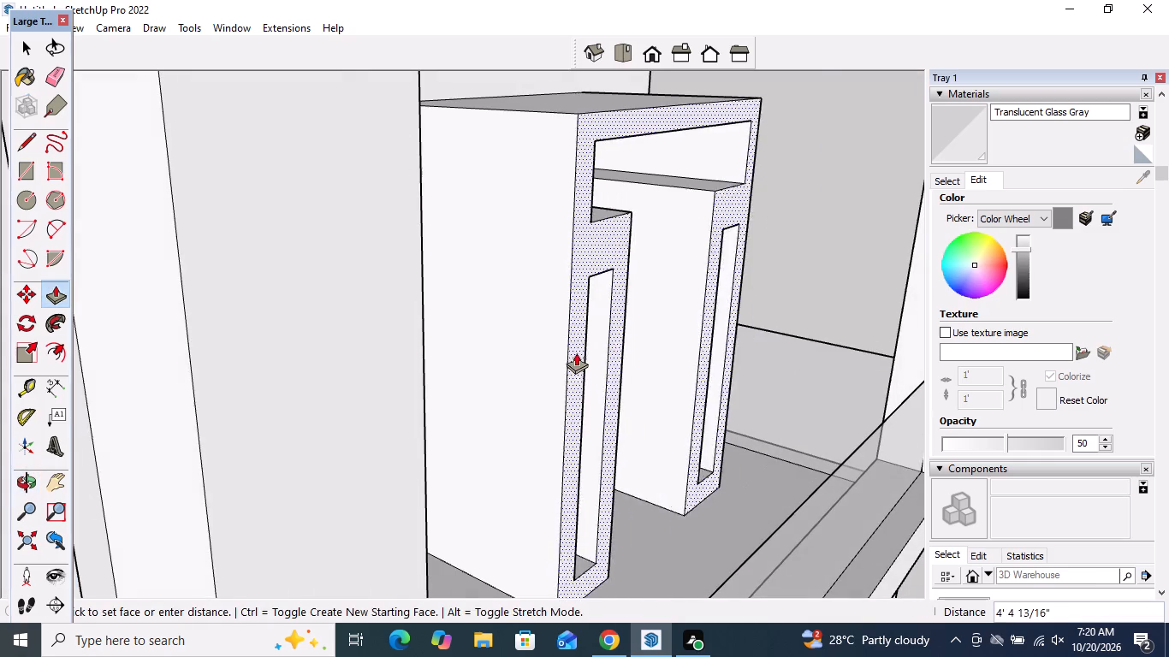
middle_drag(497, 344, 442, 344)
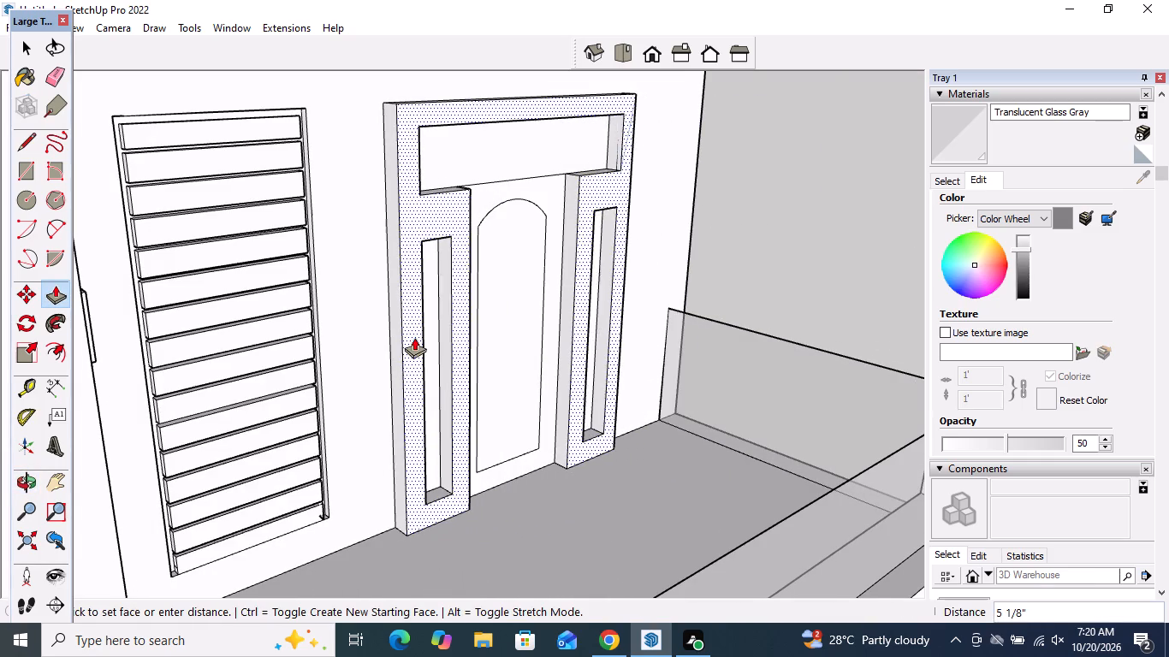
click(412, 337)
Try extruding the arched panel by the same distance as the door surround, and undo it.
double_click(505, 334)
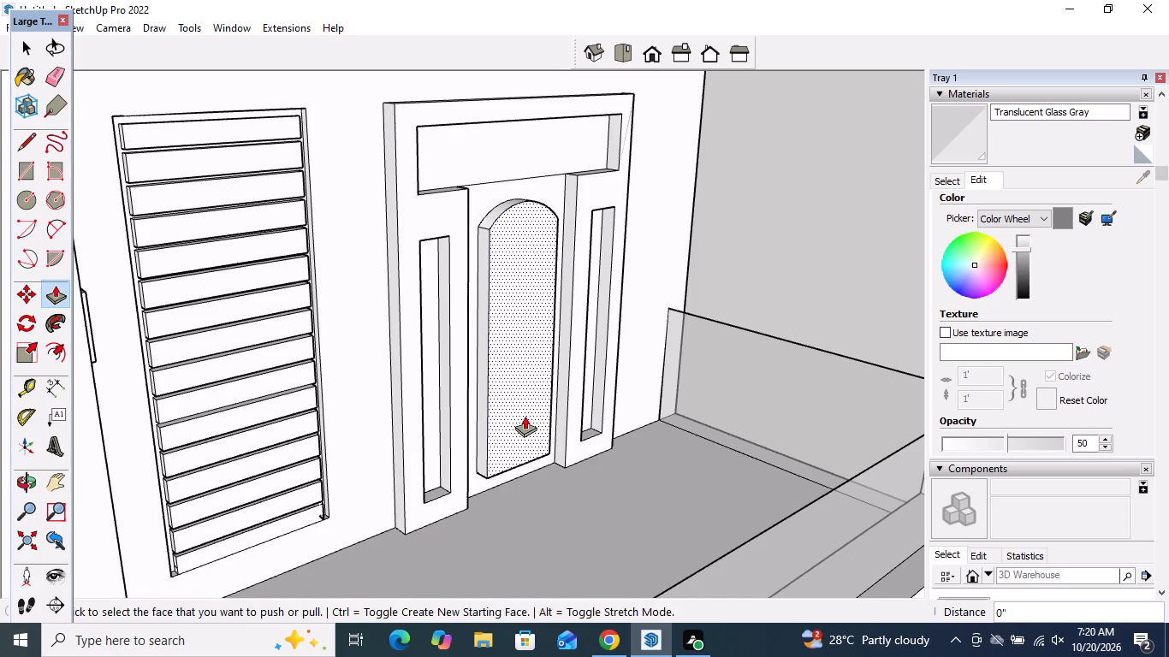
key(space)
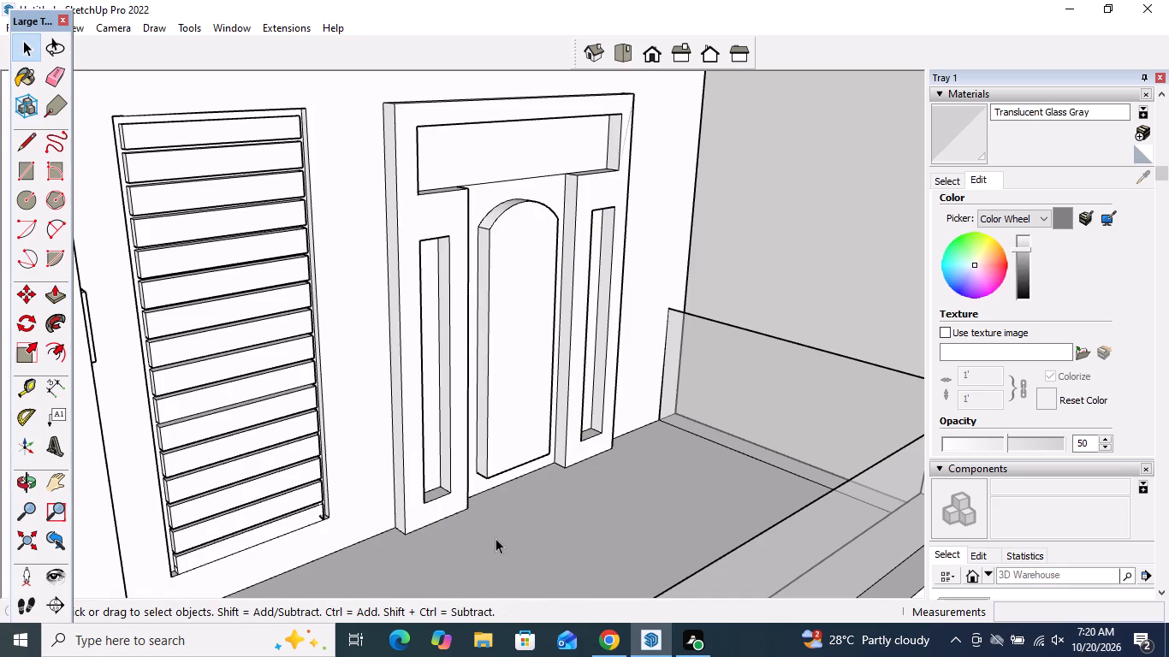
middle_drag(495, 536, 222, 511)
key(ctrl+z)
Extrude the middle door face around the arched outline by the same distance as the surround, leaving the arch recessed.
middle_drag(411, 477, 489, 481)
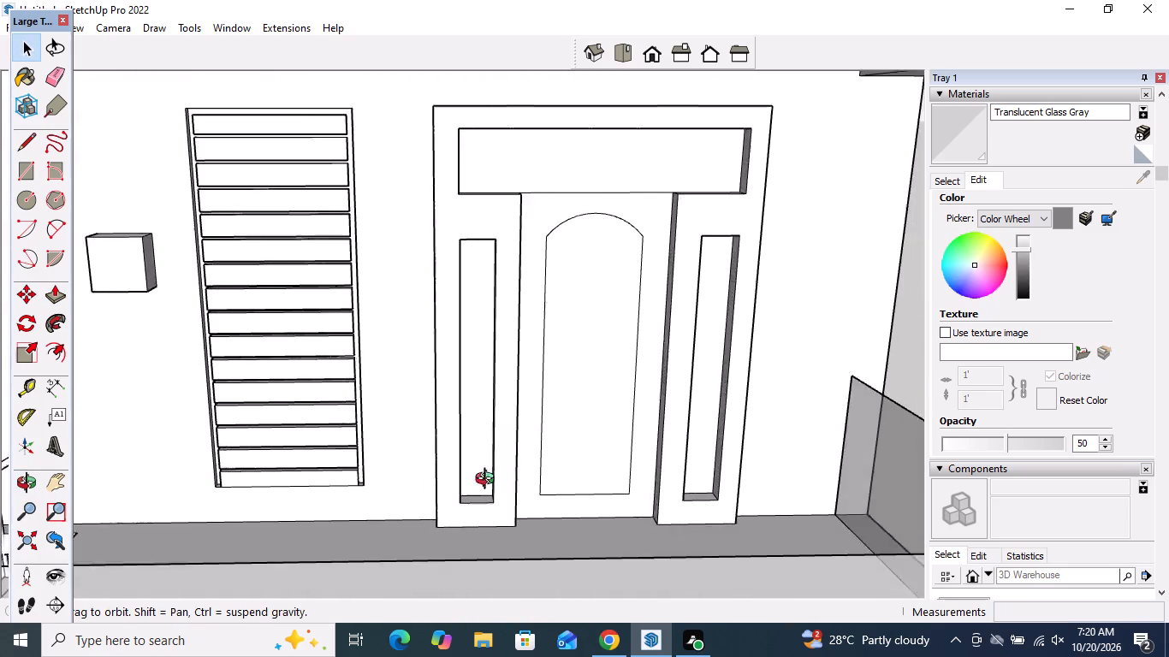
middle_drag(489, 481, 535, 485)
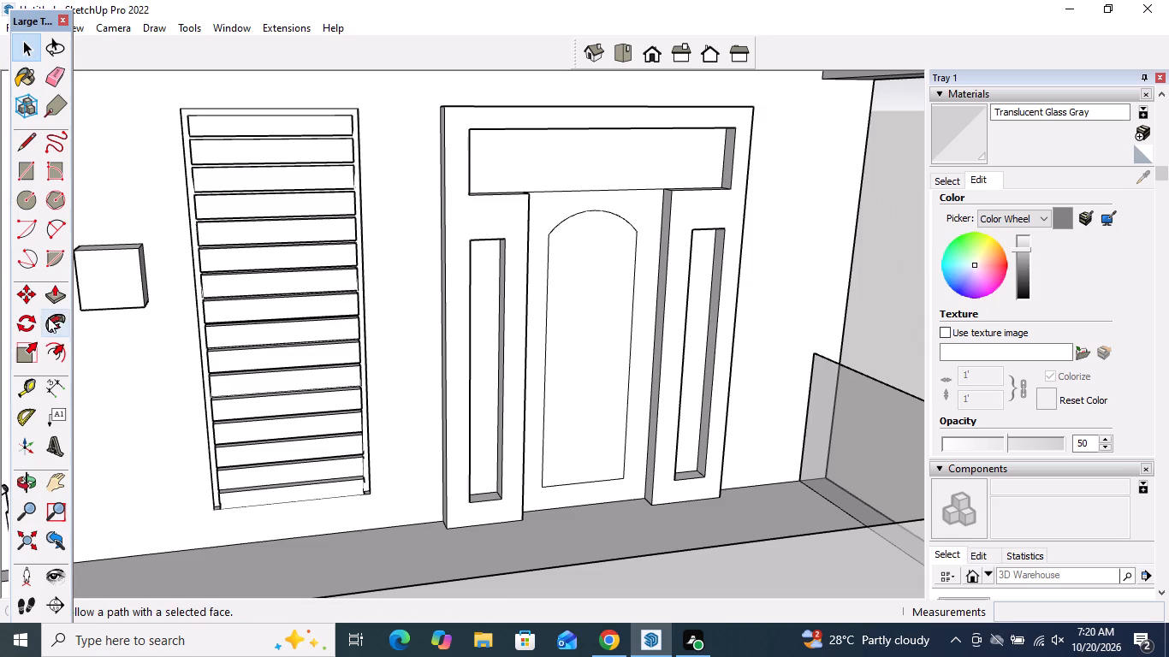
drag(56, 297, 68, 304)
double_click(639, 332)
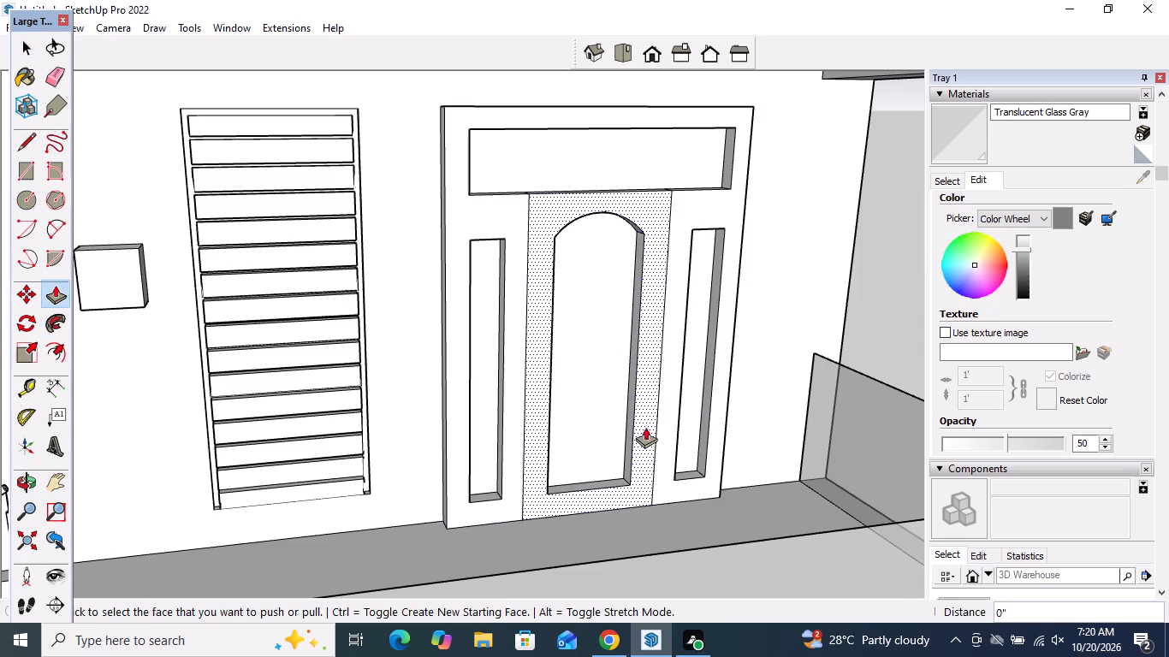
key(space)
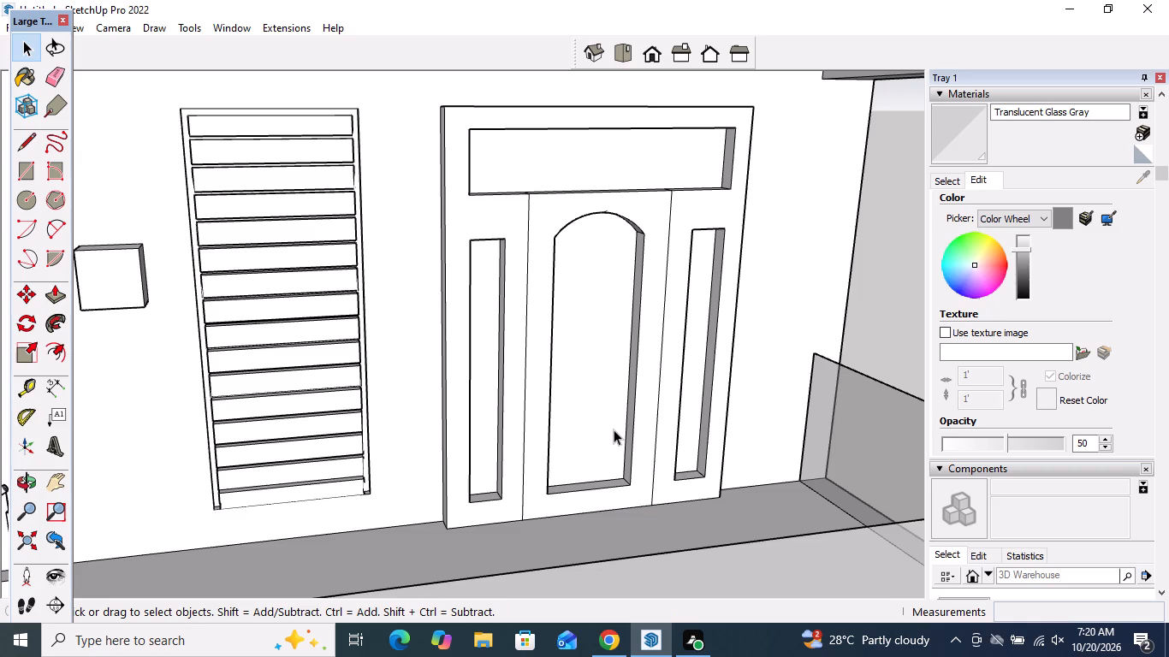
Copy the inner vertical edge of the left narrow recess across to its opposite side, about 8 7/8", and divide the span into 10.
scroll(614, 429, down, 2)
middle_drag(614, 429, 545, 414)
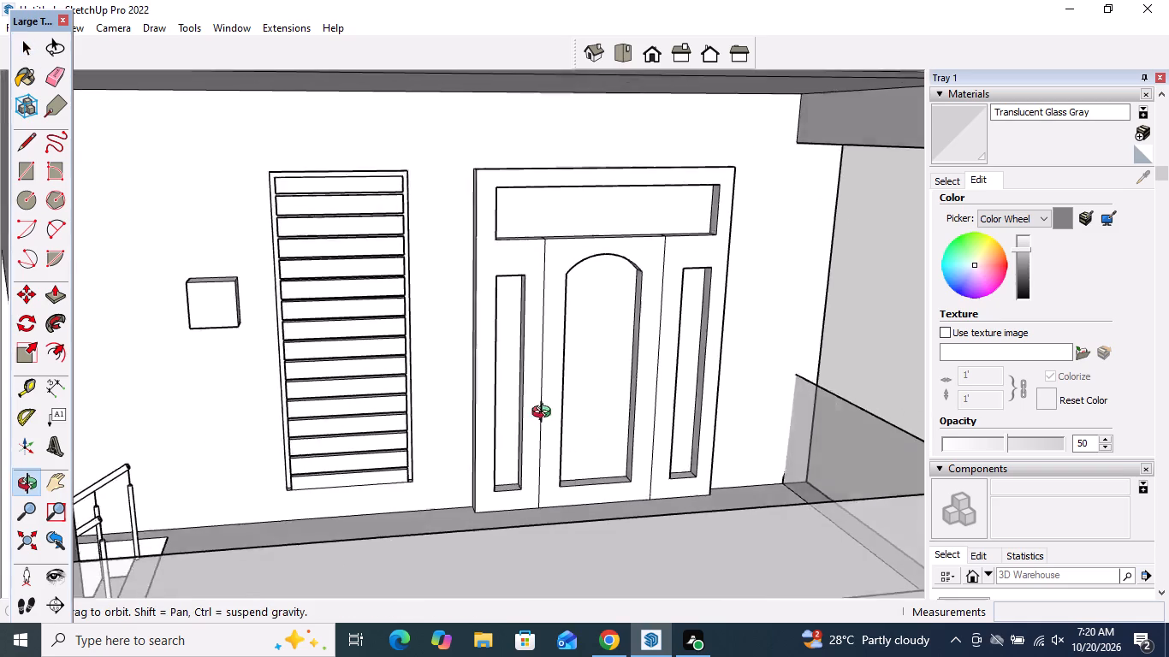
middle_drag(545, 414, 492, 396)
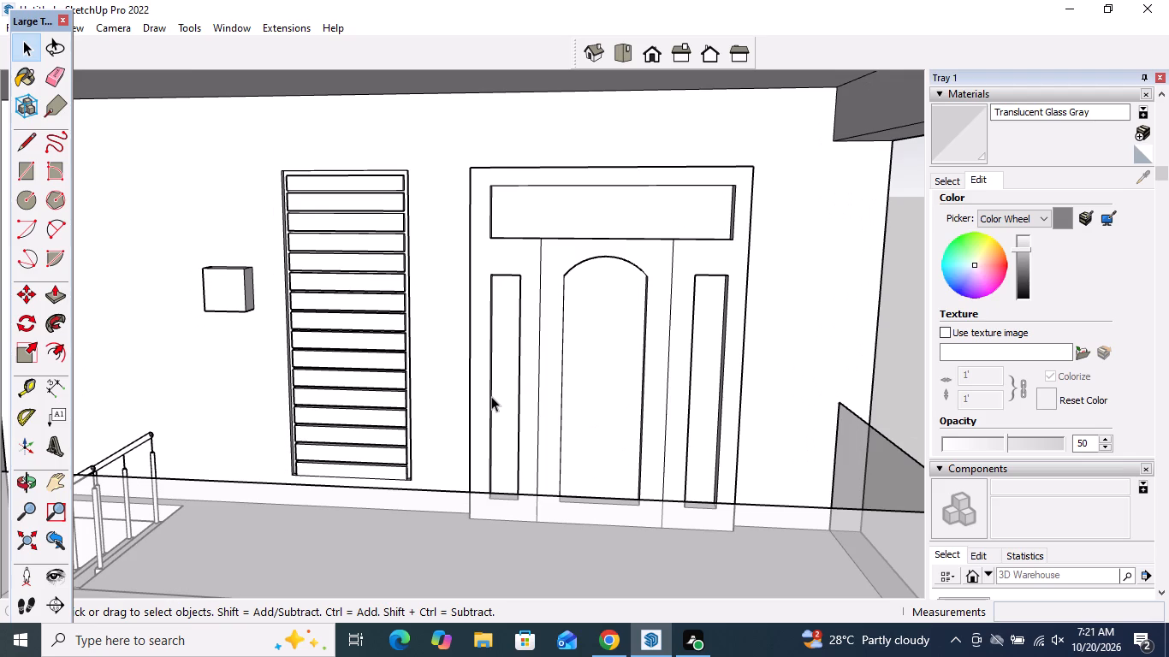
scroll(534, 303, up, 4)
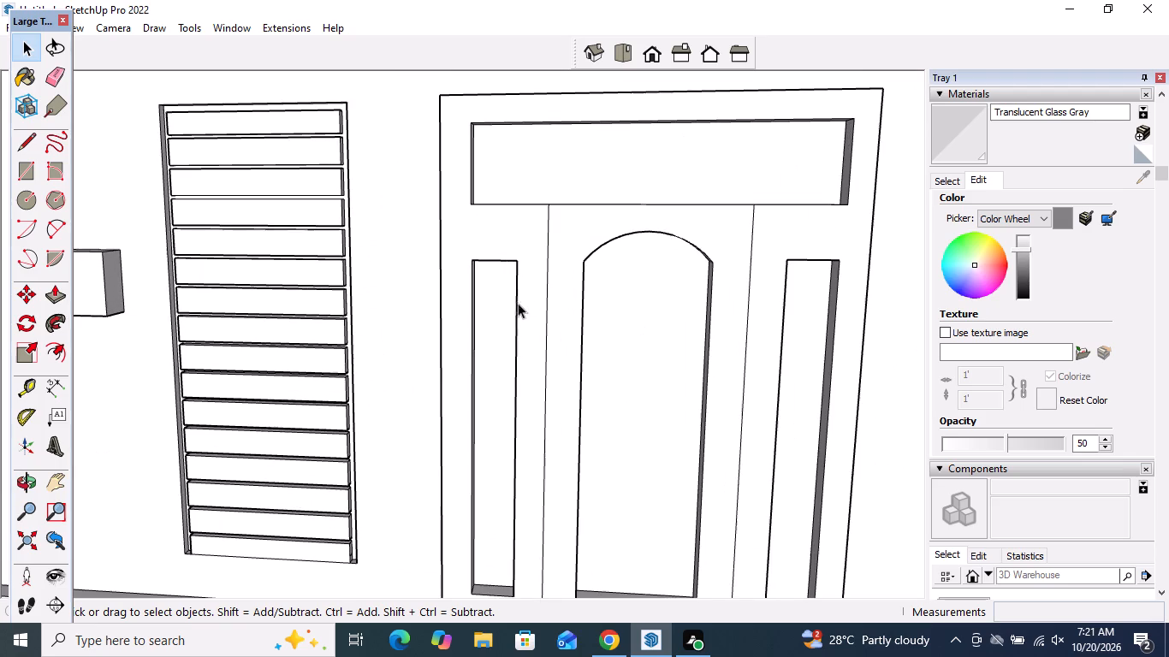
scroll(507, 307, up, 3)
middle_drag(492, 263, 491, 254)
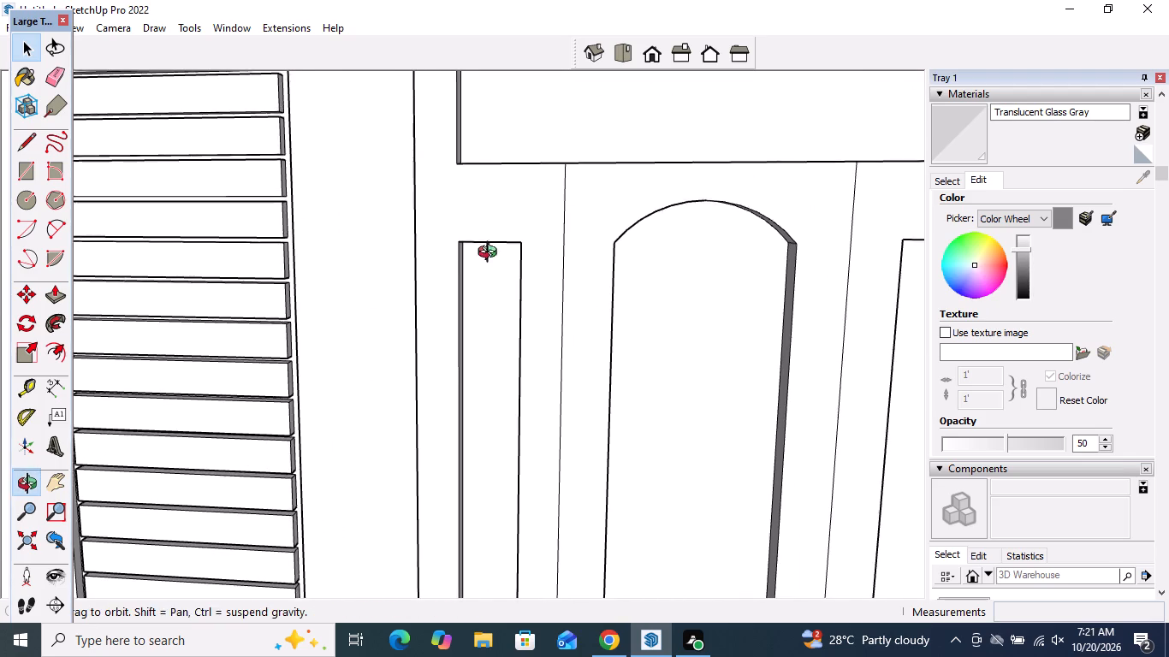
middle_drag(491, 254, 476, 202)
scroll(505, 279, up, 8)
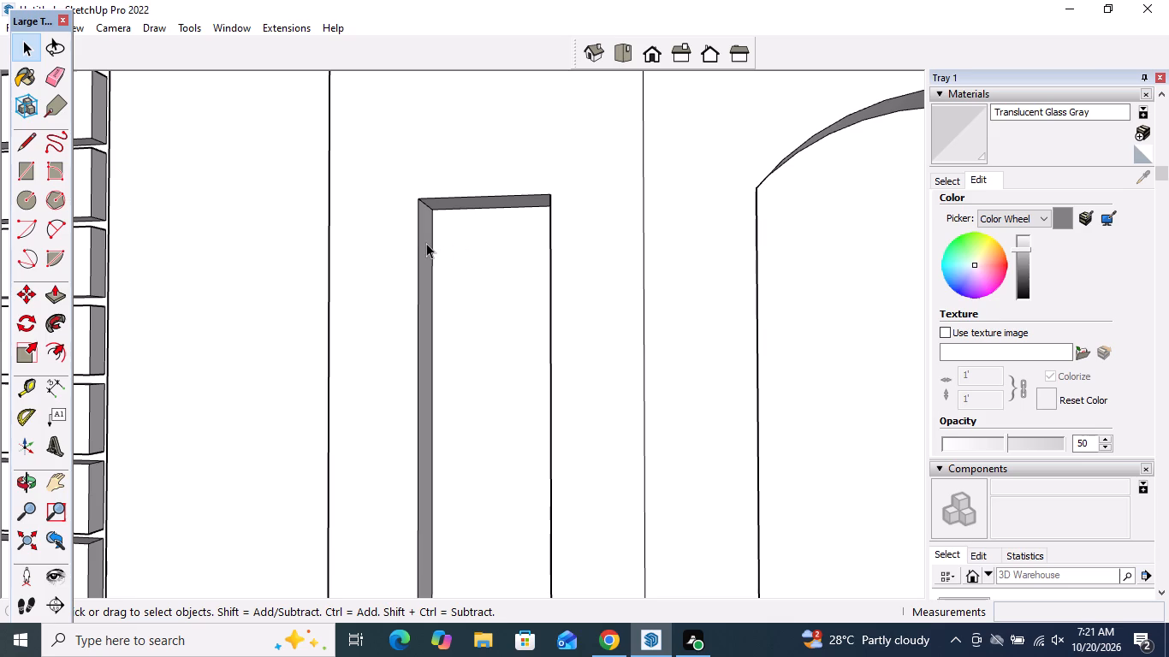
click(428, 239)
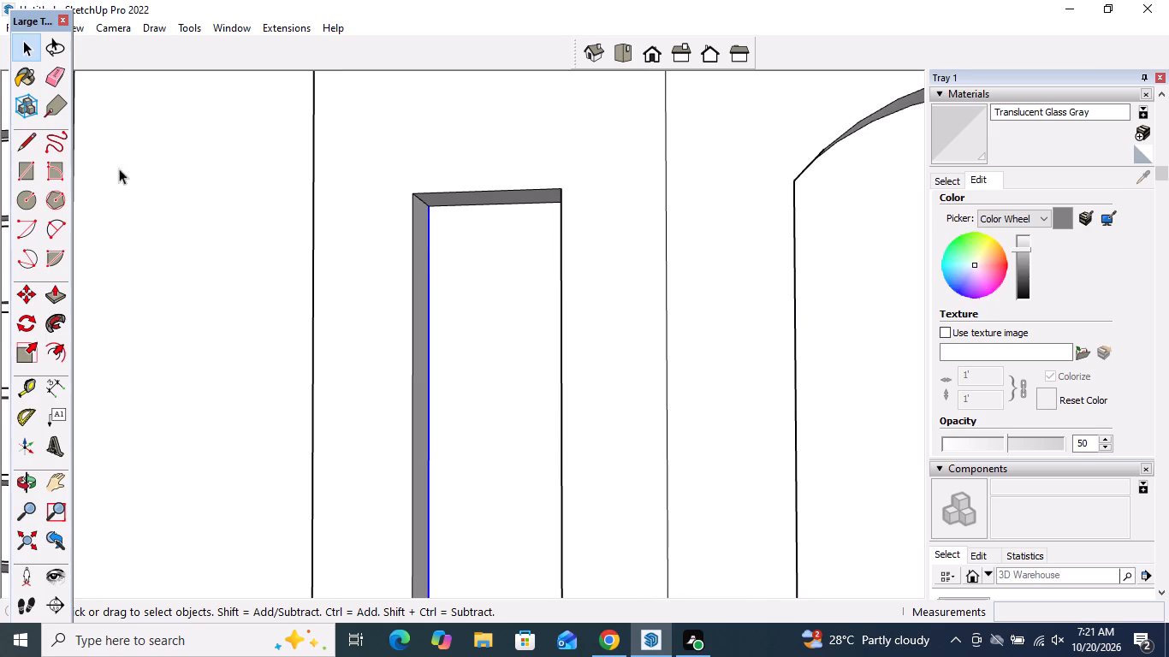
click(27, 293)
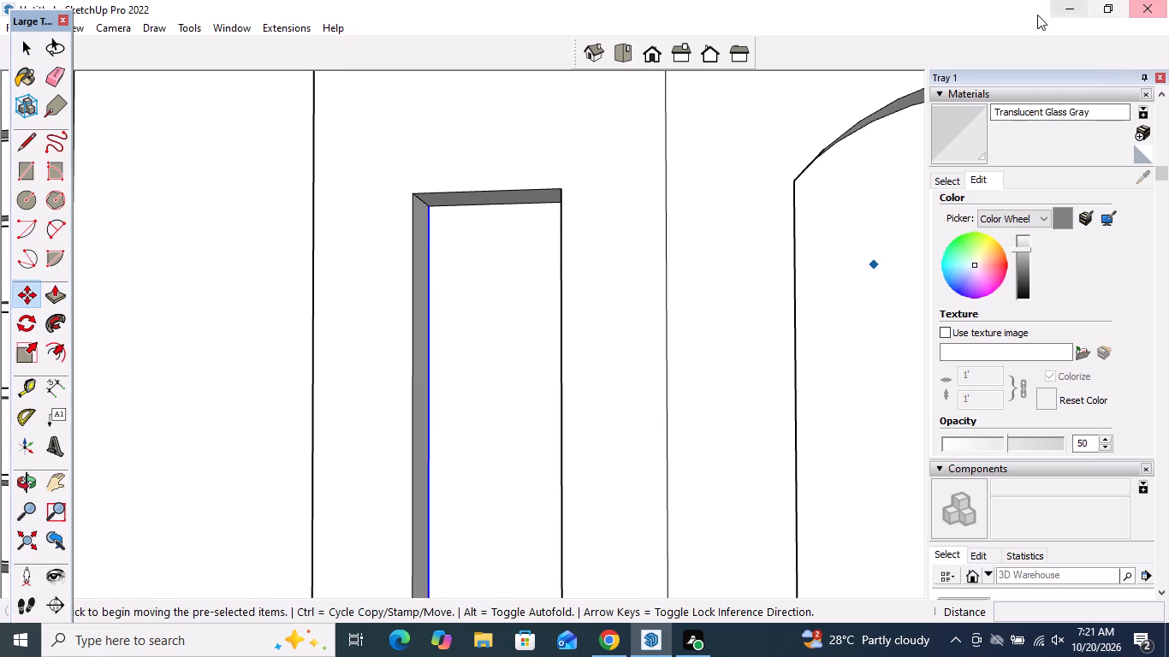
scroll(447, 216, up, 7)
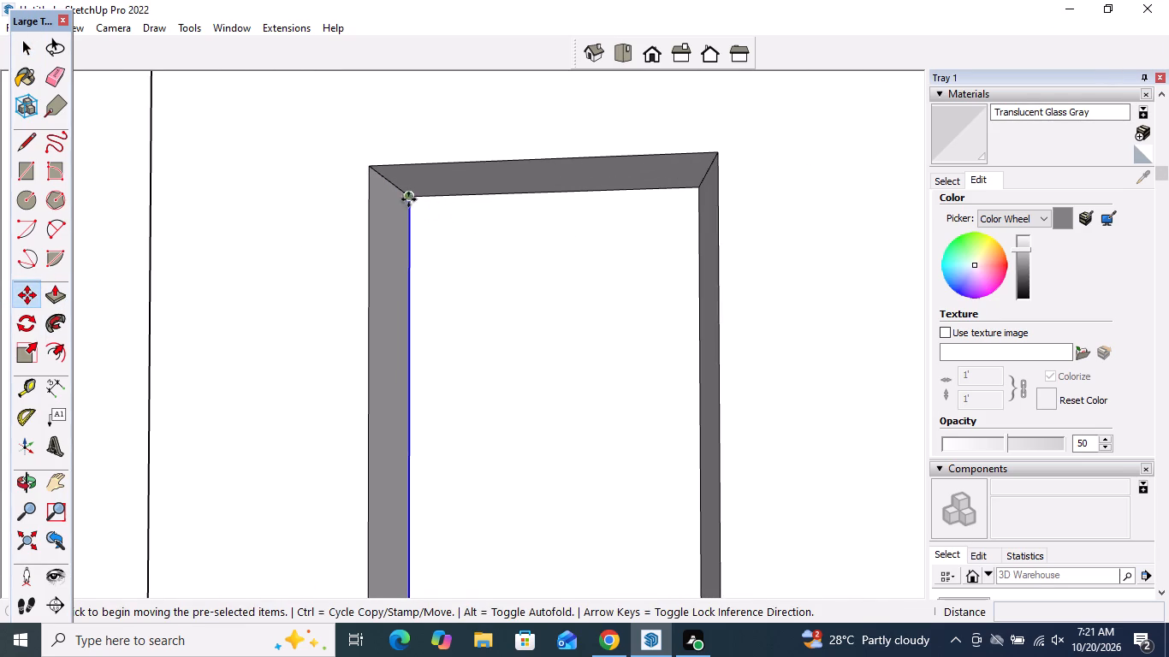
click(408, 198)
middle_drag(529, 210, 736, 233)
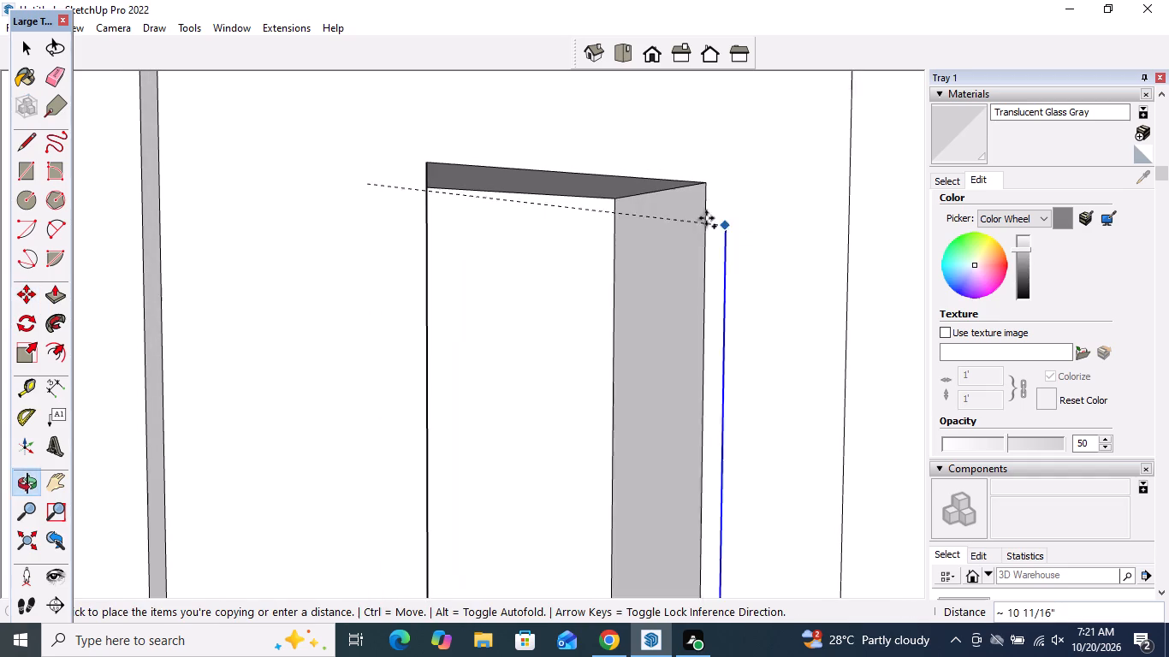
click(614, 198)
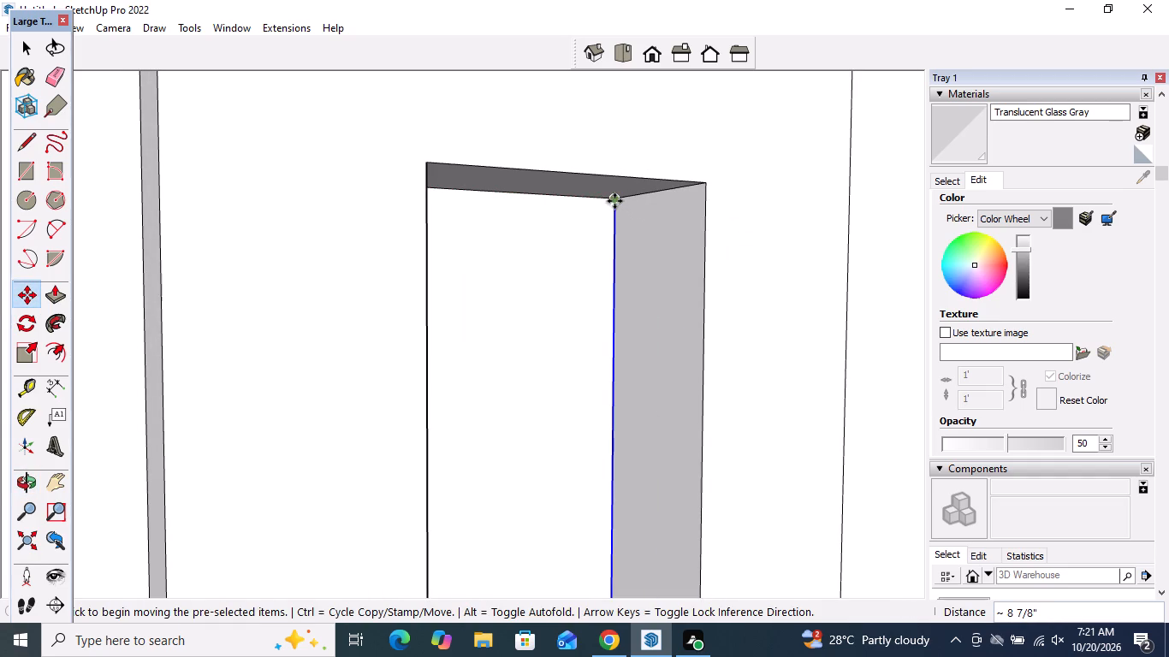
key(shift+slash)
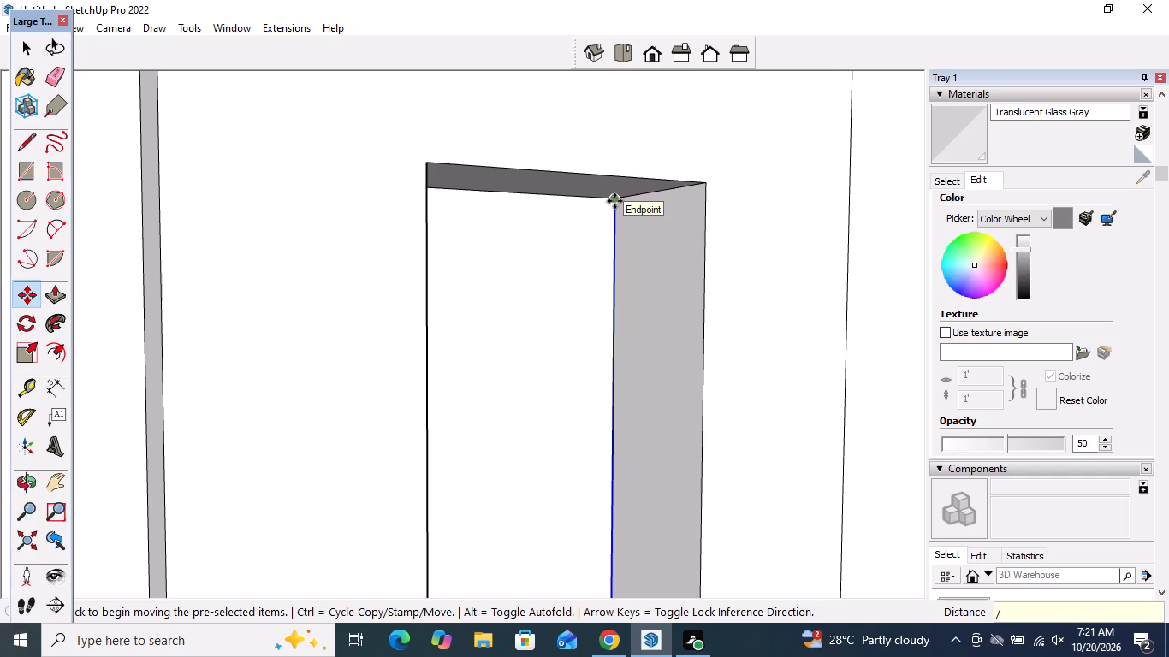
text(10)
key(Return)
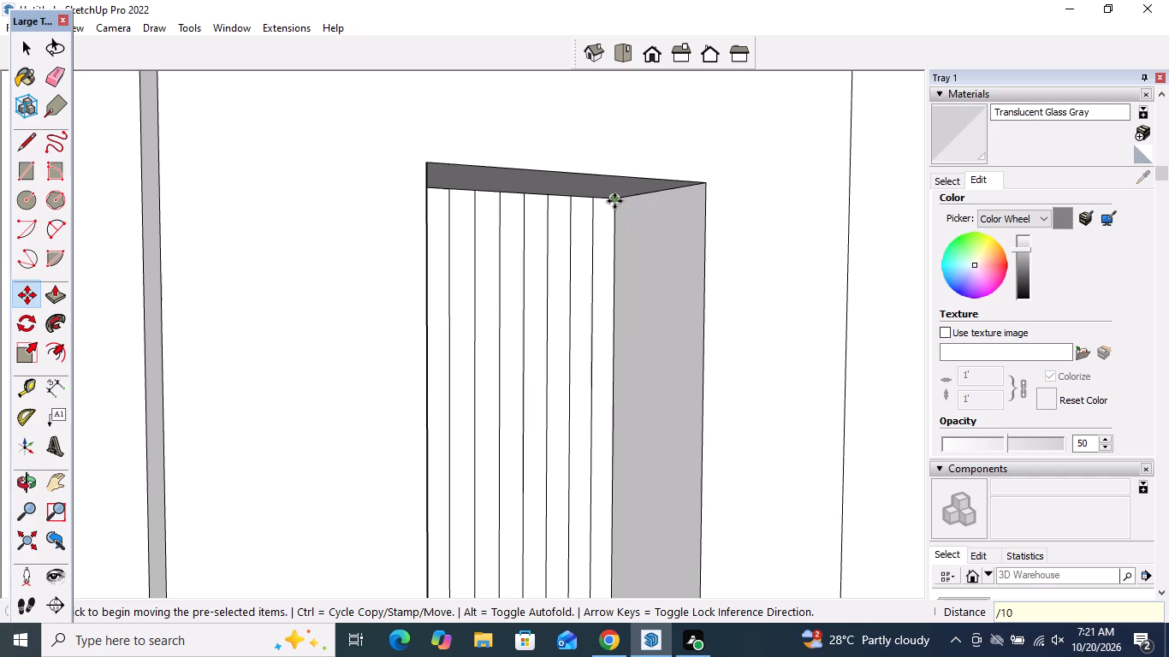
key(space)
Copy the inner vertical edge of the right narrow recess to its opposite side, about 9 3/8", and divide the span into 9.
scroll(454, 257, down, 19)
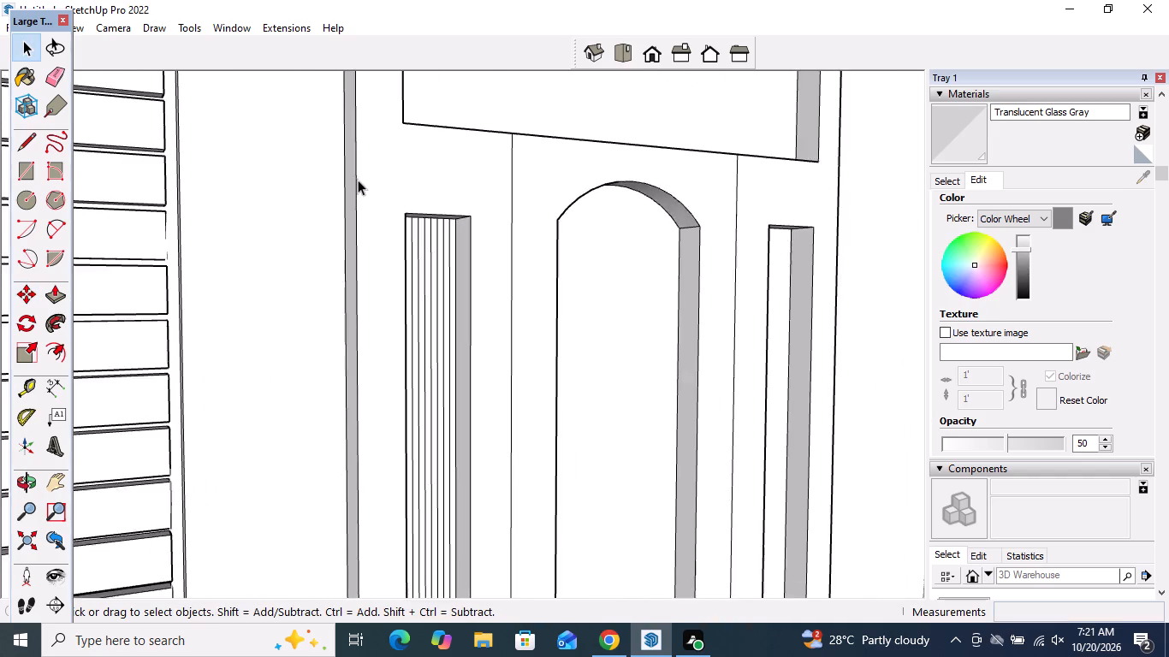
scroll(358, 180, down, 9)
middle_drag(512, 201, 315, 238)
scroll(549, 192, up, 4)
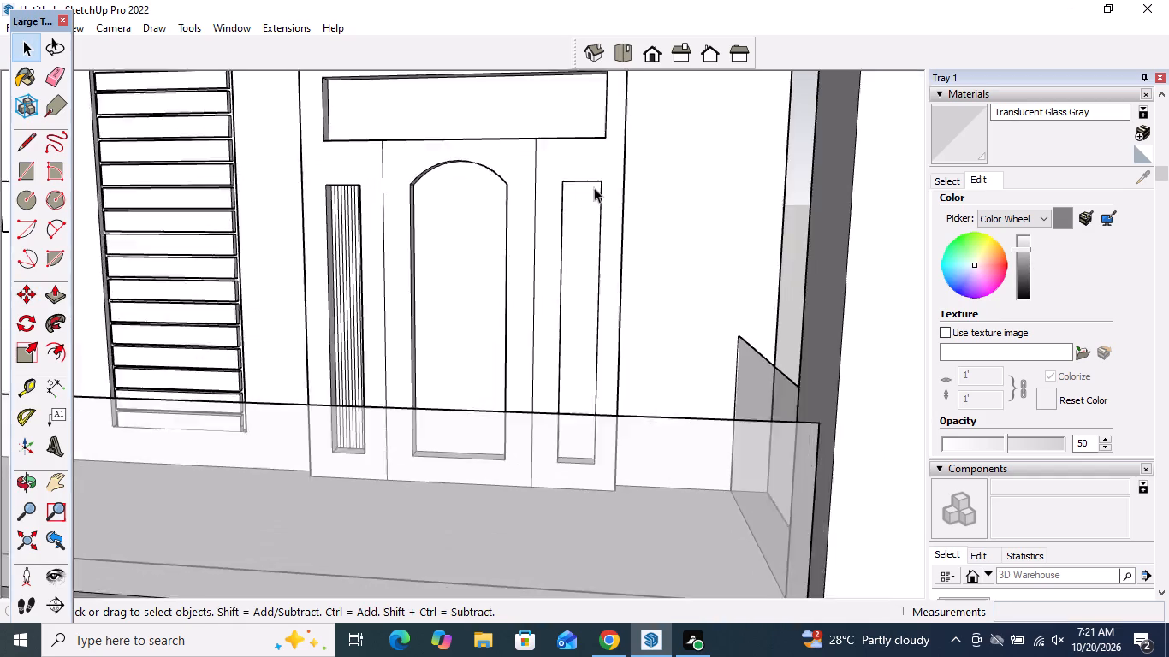
scroll(594, 187, up, 1)
scroll(521, 187, up, 5)
scroll(607, 192, up, 5)
middle_drag(590, 191, 554, 185)
scroll(582, 191, up, 11)
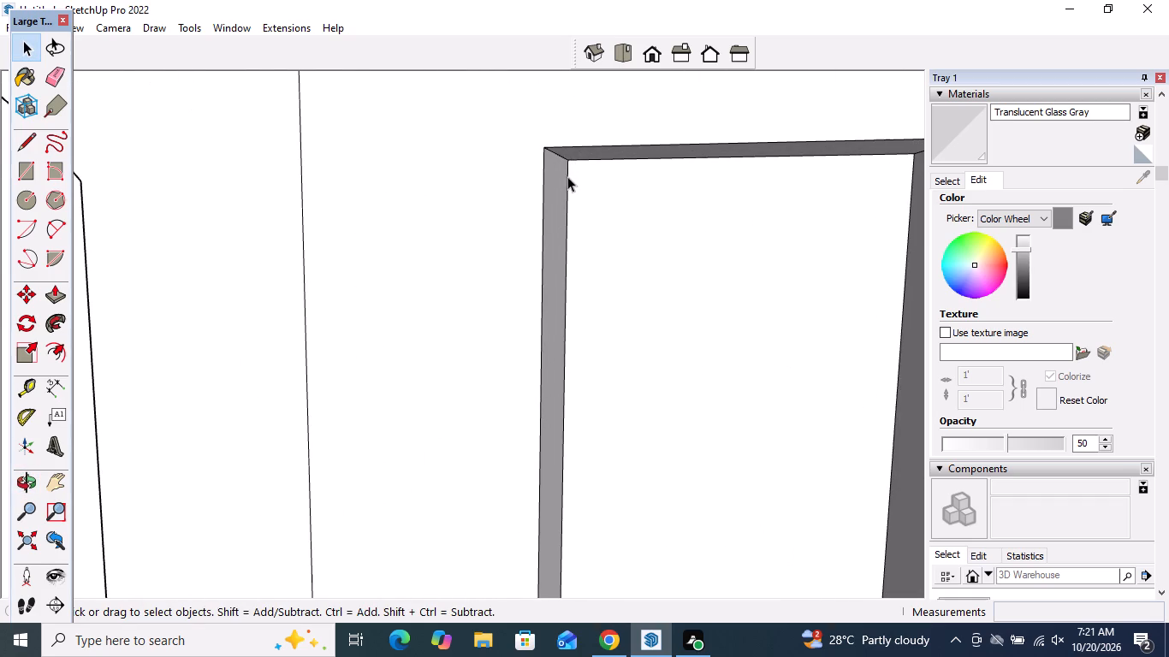
click(567, 176)
click(38, 292)
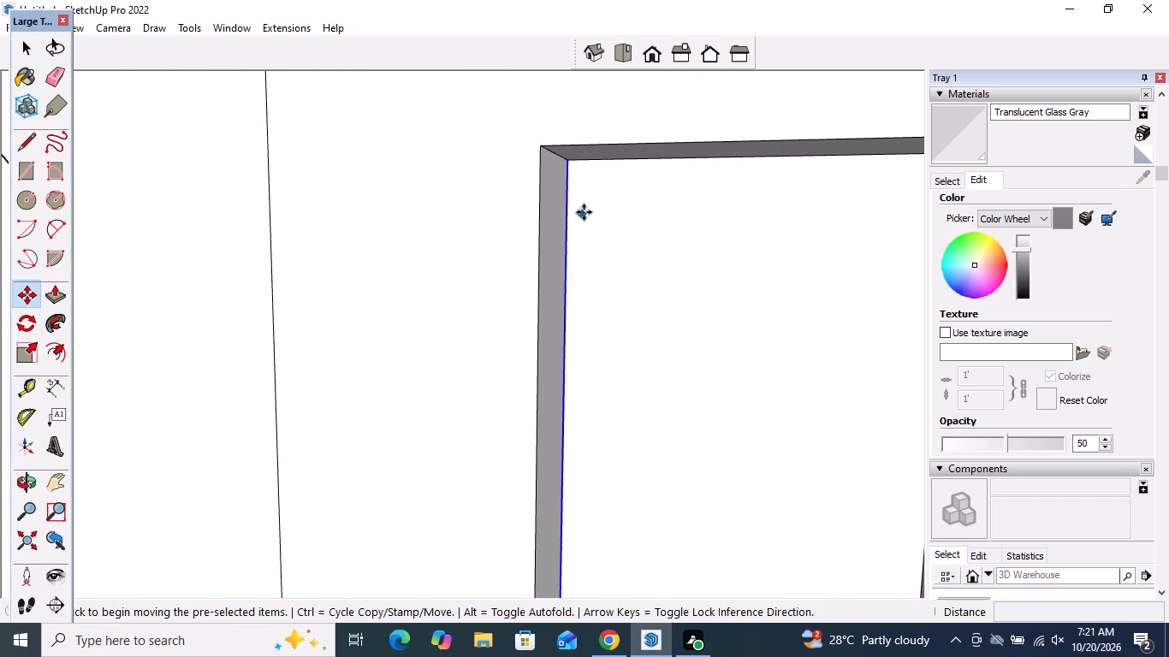
click(568, 163)
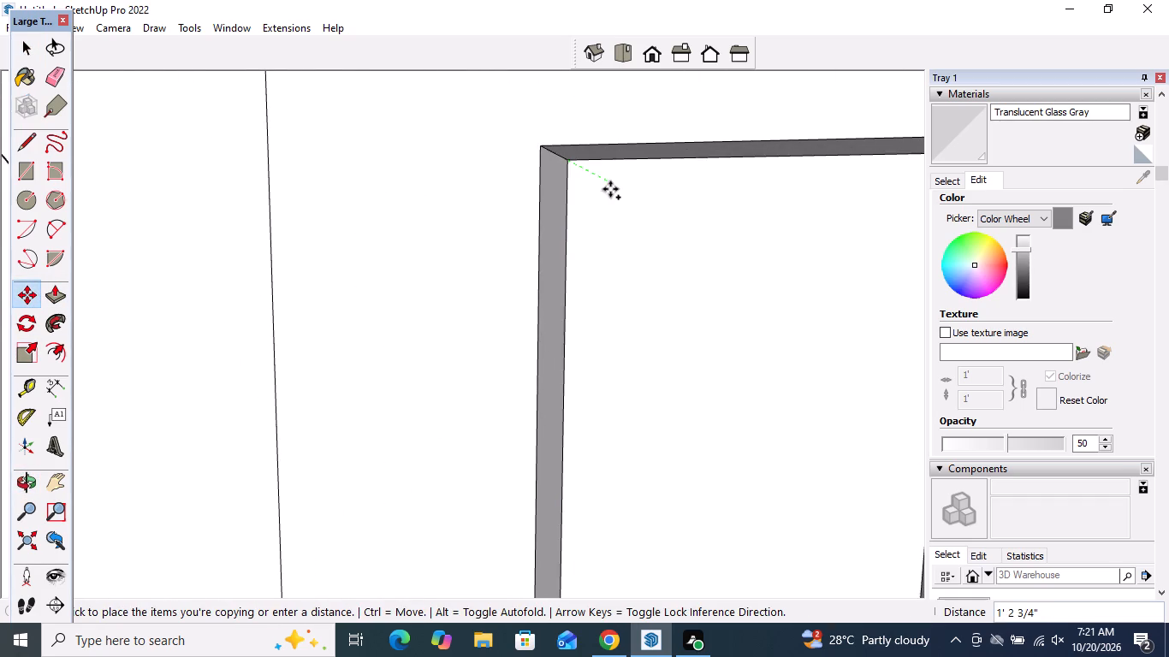
middle_drag(612, 189, 822, 222)
middle_drag(793, 185, 780, 121)
scroll(780, 121, up, 1)
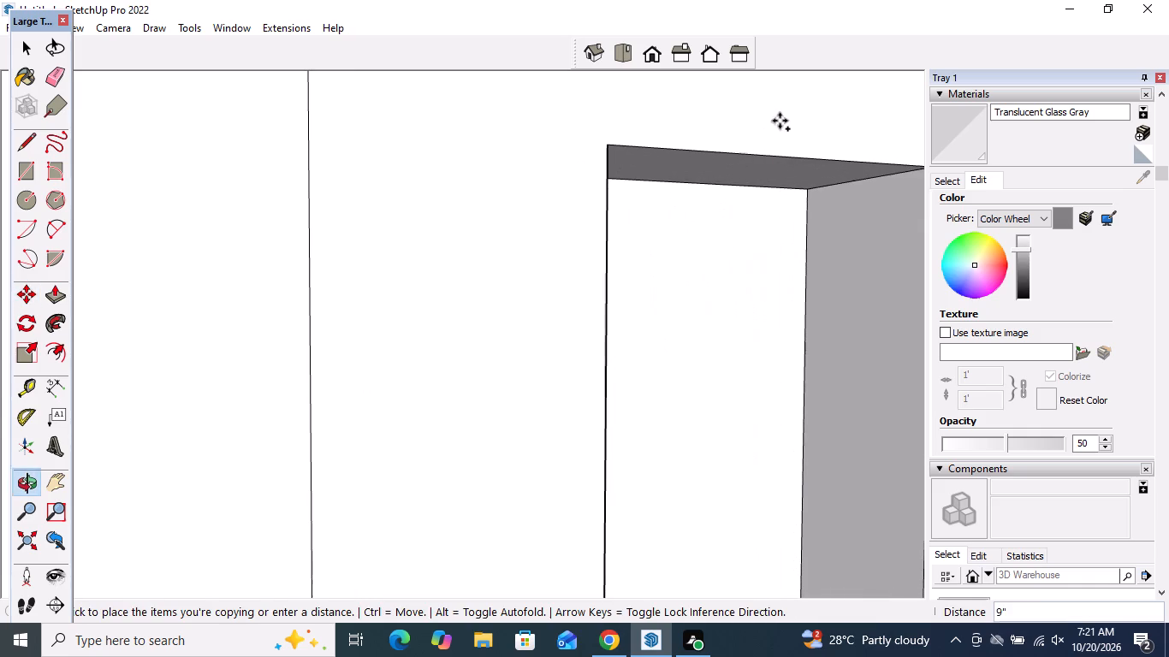
click(805, 191)
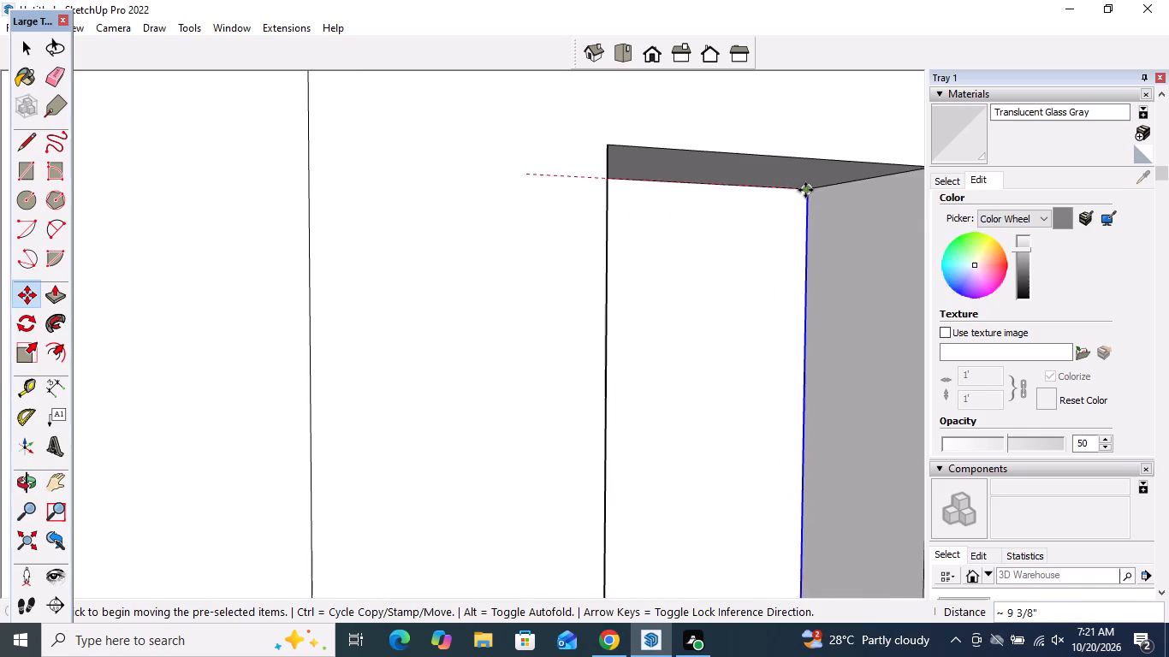
key(shift+slash)
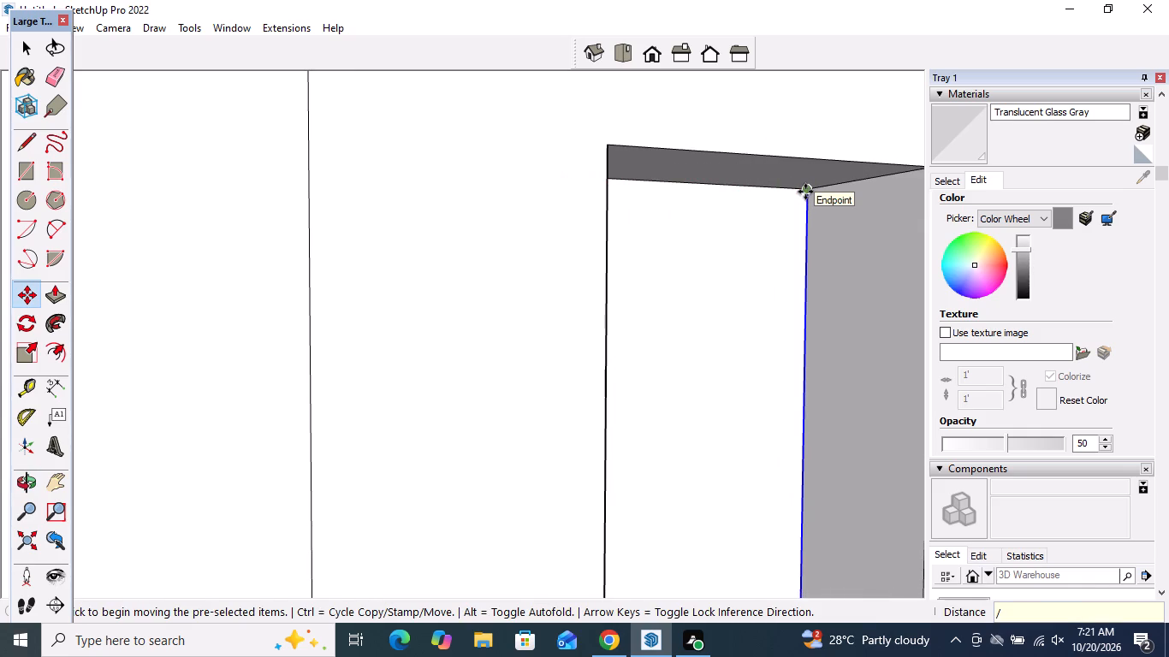
key(9)
key(Return)
key(space)
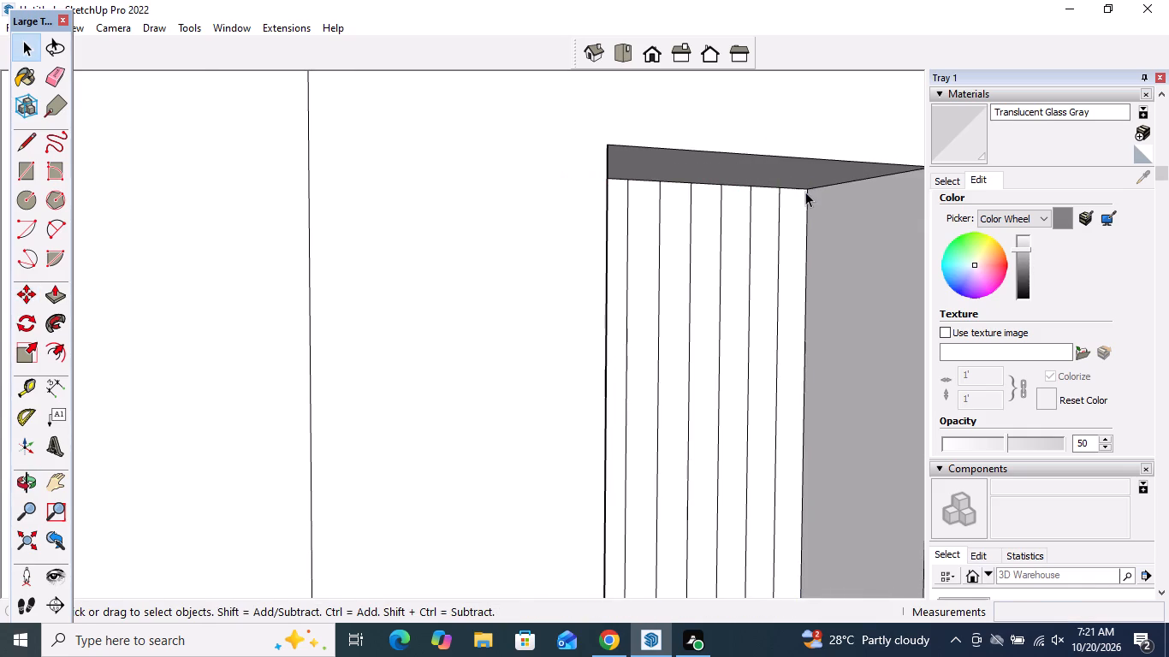
Draw a horizontal line across the left fluted recess, a short distance below its top edge.
scroll(787, 187, down, 20)
scroll(787, 187, down, 2)
middle_drag(739, 256, 630, 305)
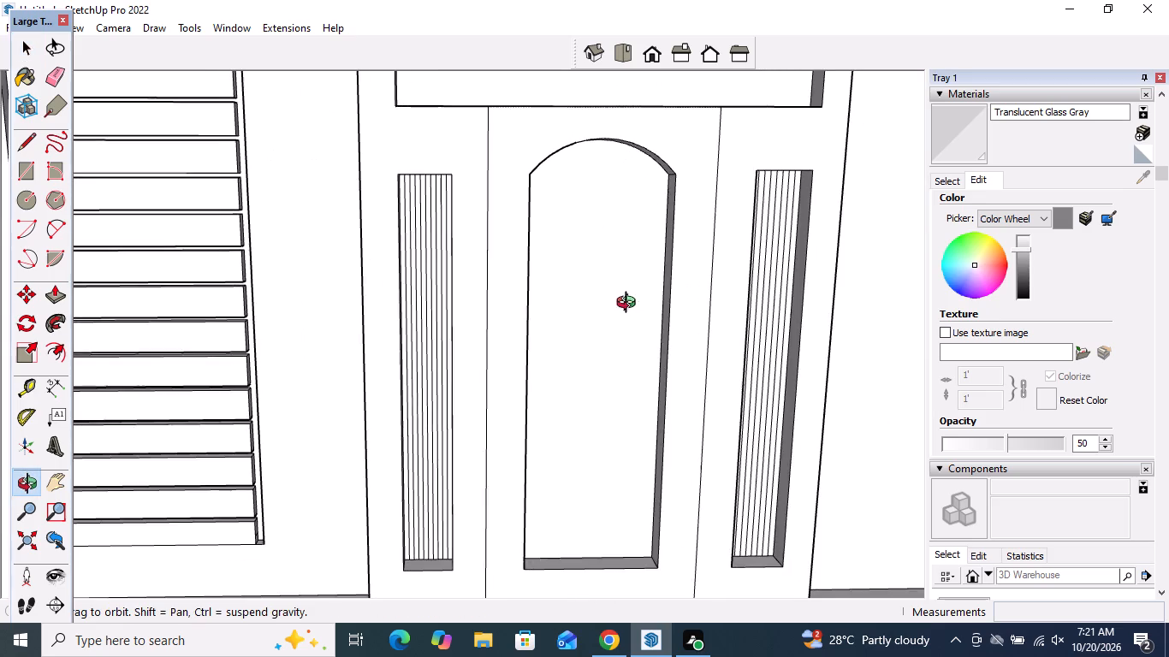
middle_drag(630, 305, 624, 305)
scroll(599, 303, down, 8)
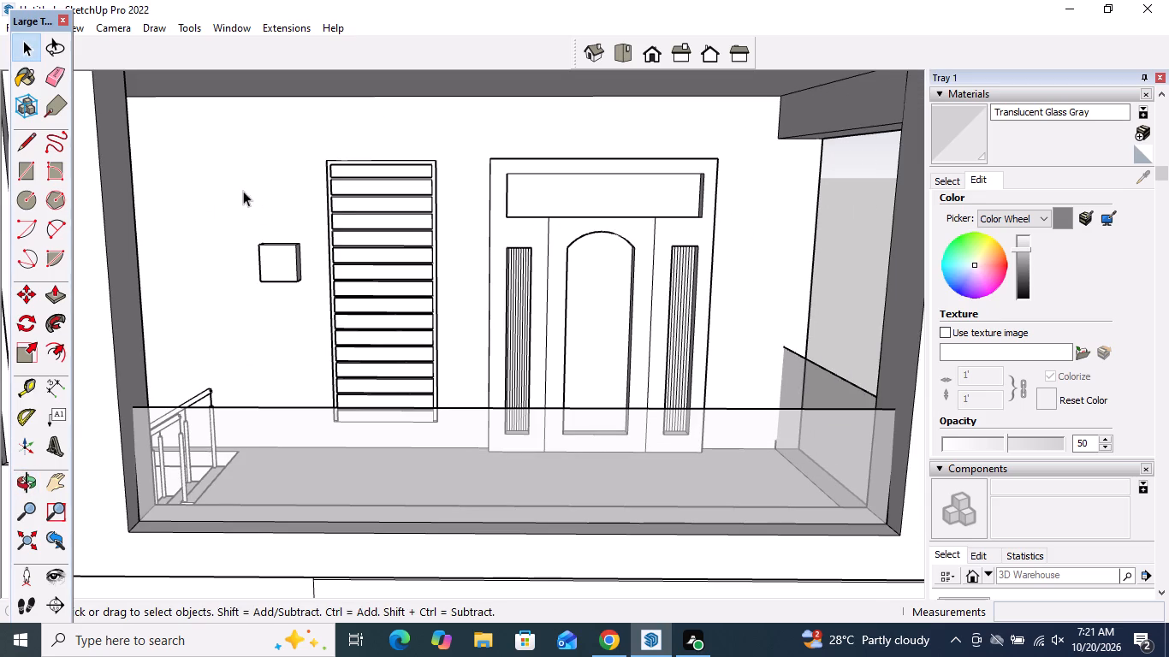
click(38, 140)
scroll(521, 253, up, 15)
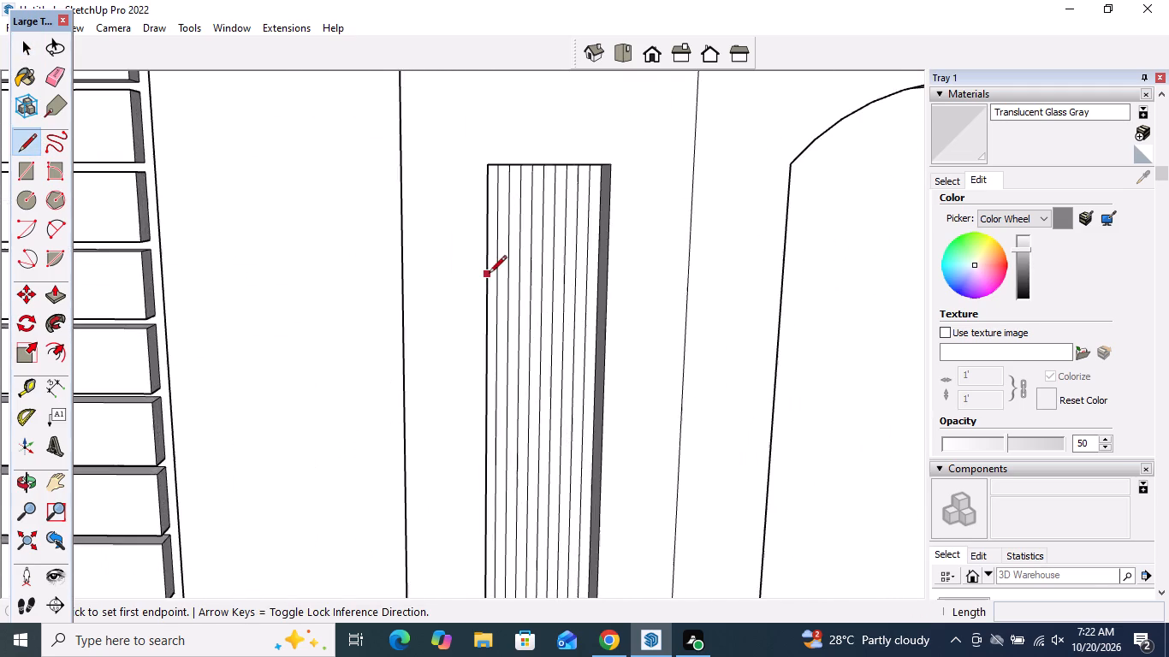
middle_drag(489, 273, 396, 279)
click(490, 273)
middle_drag(515, 272, 598, 287)
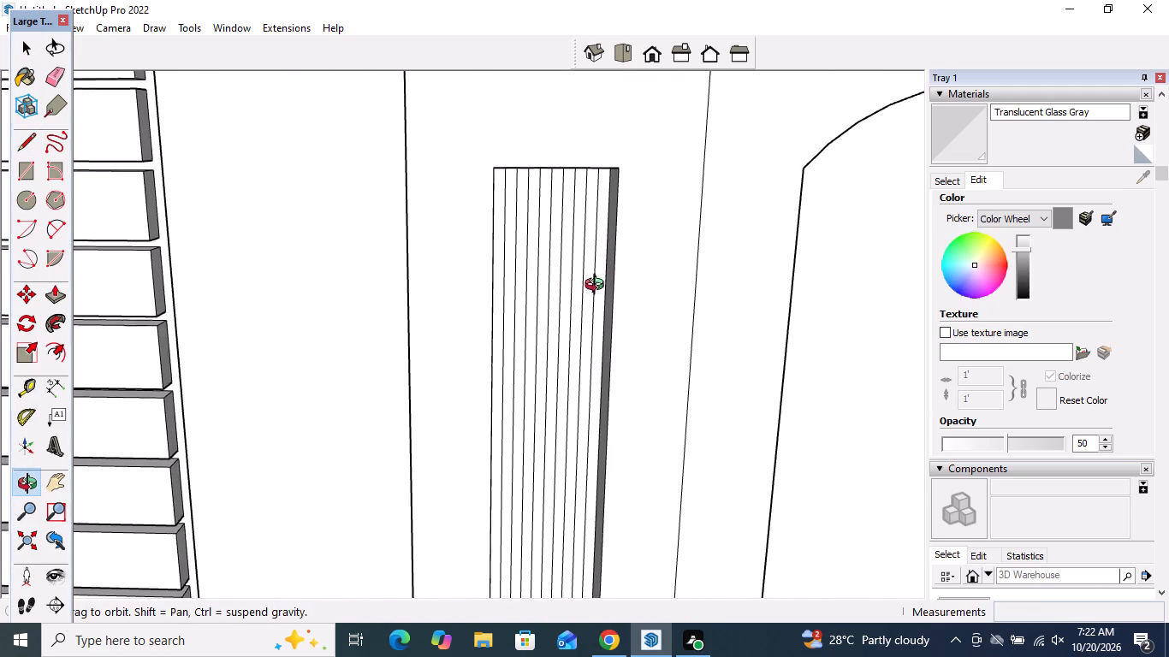
middle_drag(598, 287, 600, 287)
click(605, 273)
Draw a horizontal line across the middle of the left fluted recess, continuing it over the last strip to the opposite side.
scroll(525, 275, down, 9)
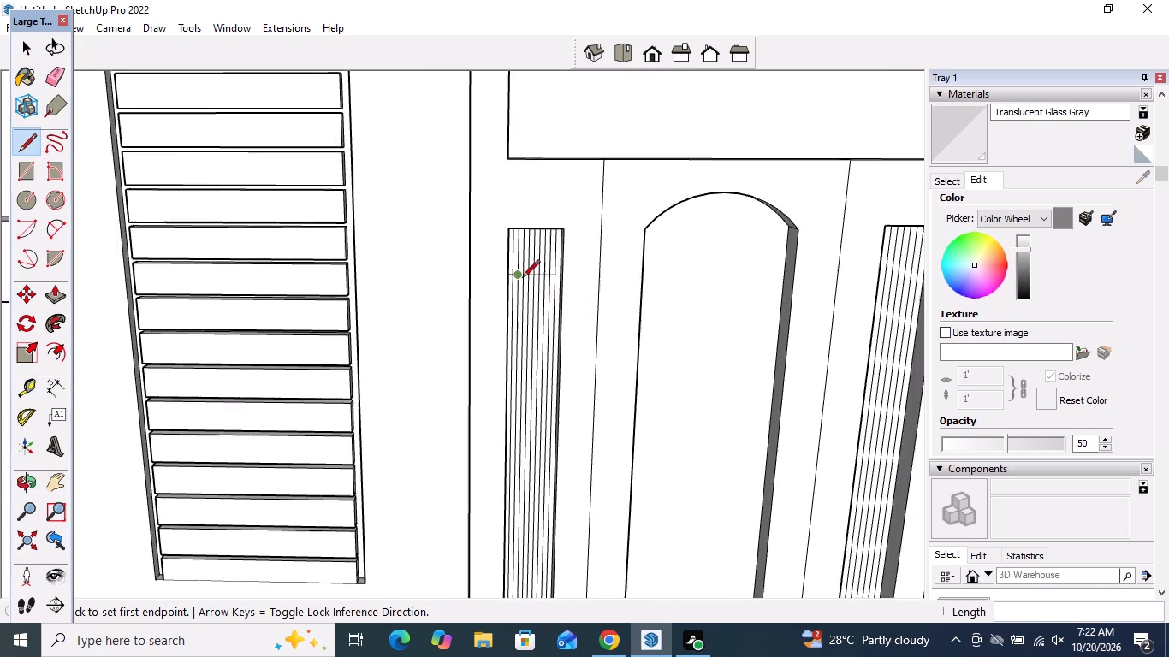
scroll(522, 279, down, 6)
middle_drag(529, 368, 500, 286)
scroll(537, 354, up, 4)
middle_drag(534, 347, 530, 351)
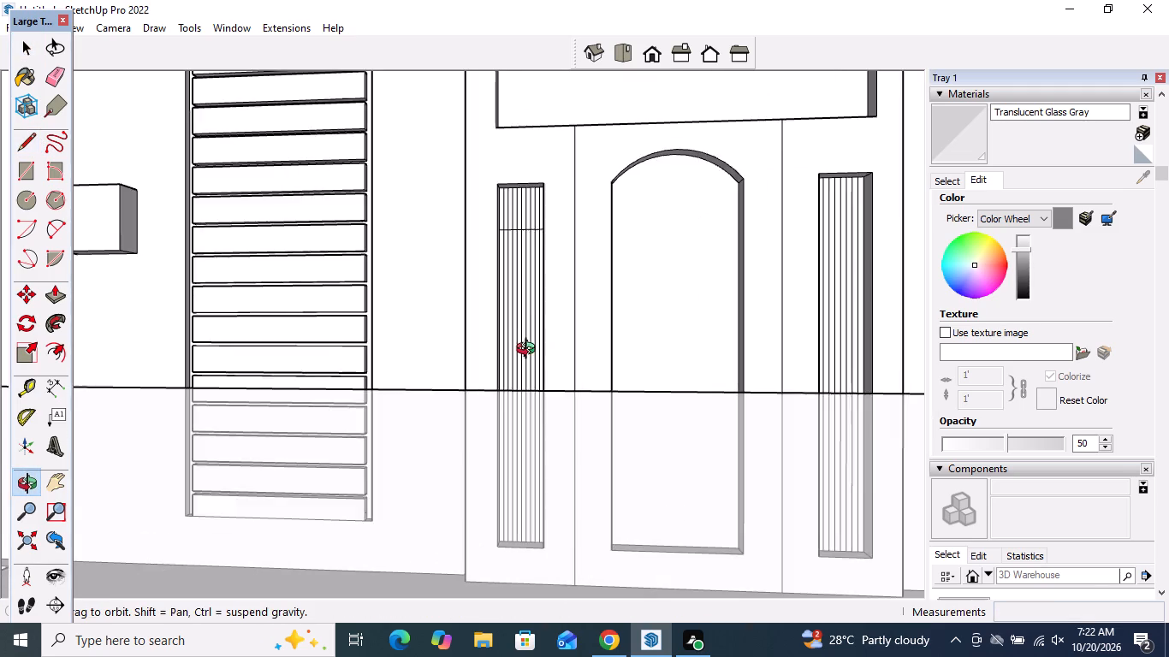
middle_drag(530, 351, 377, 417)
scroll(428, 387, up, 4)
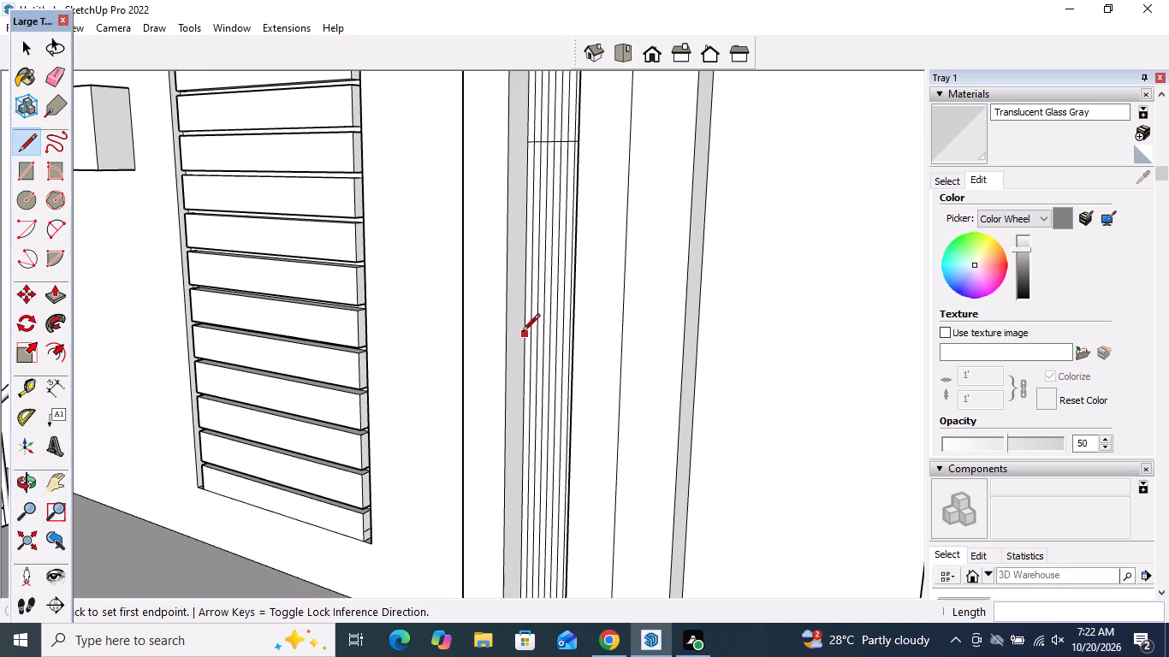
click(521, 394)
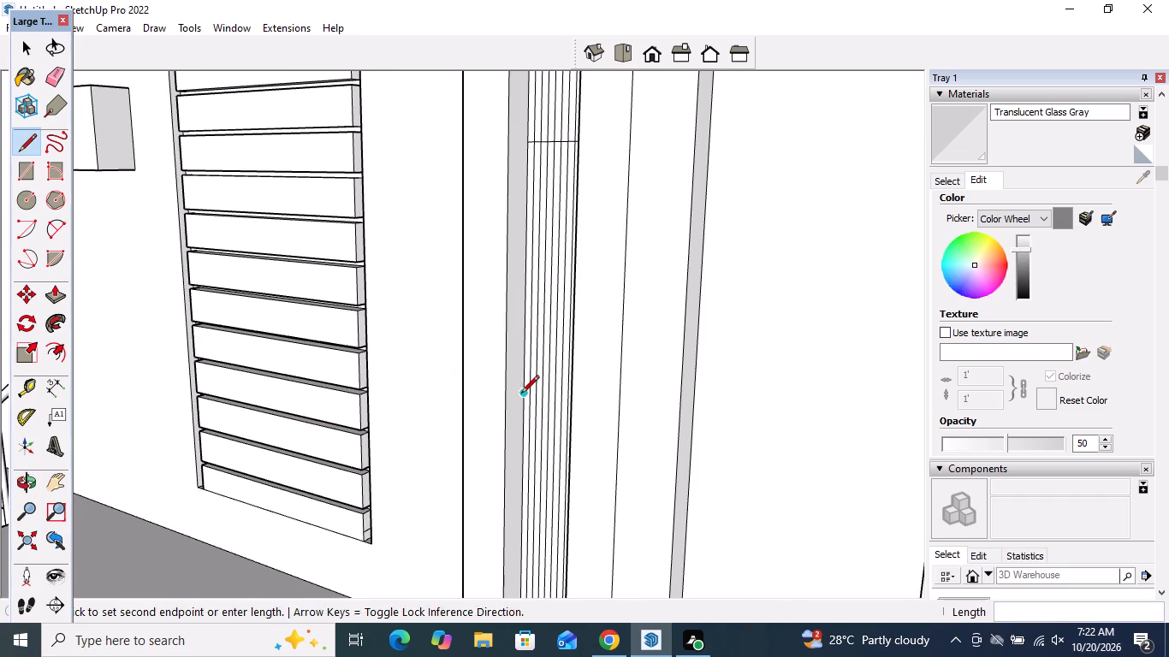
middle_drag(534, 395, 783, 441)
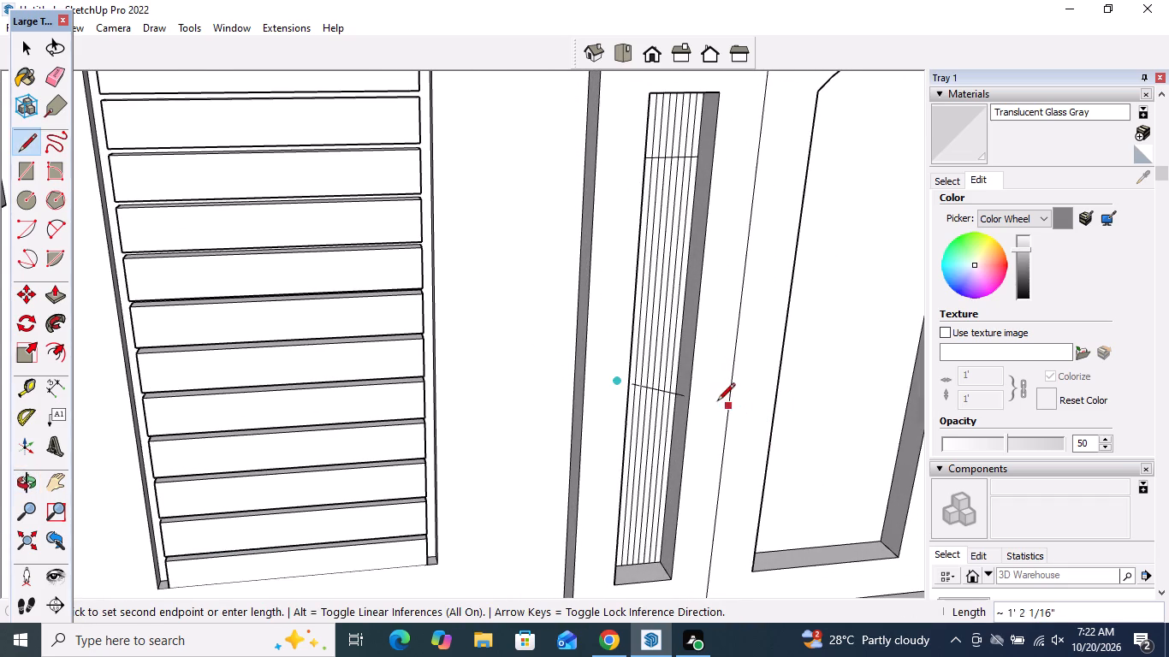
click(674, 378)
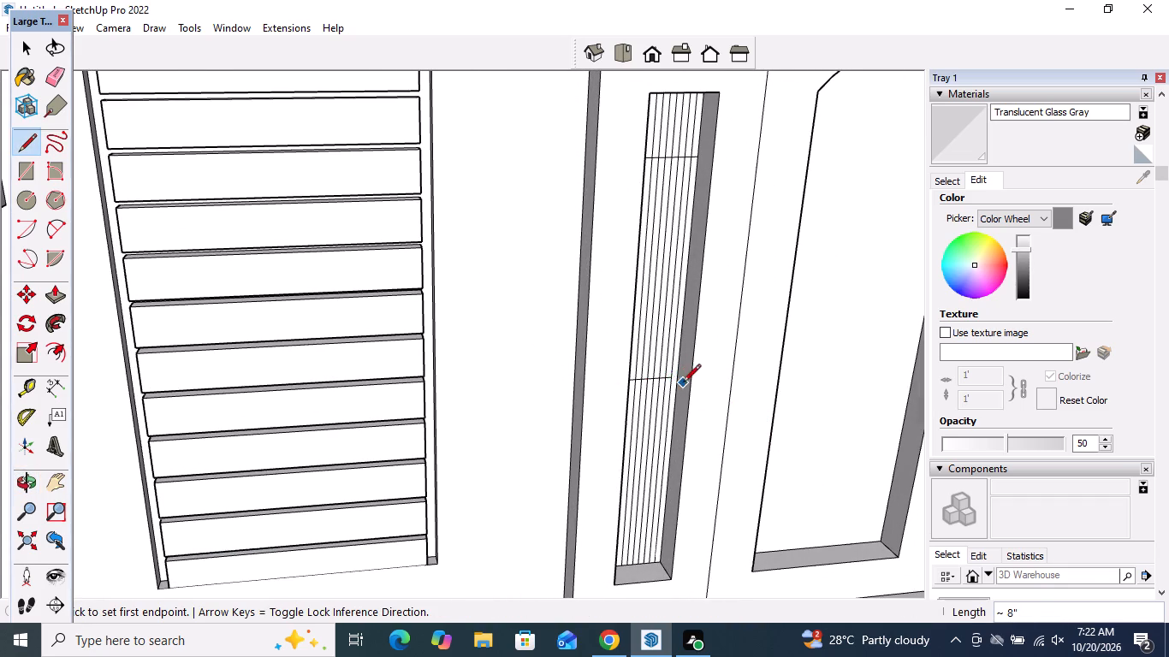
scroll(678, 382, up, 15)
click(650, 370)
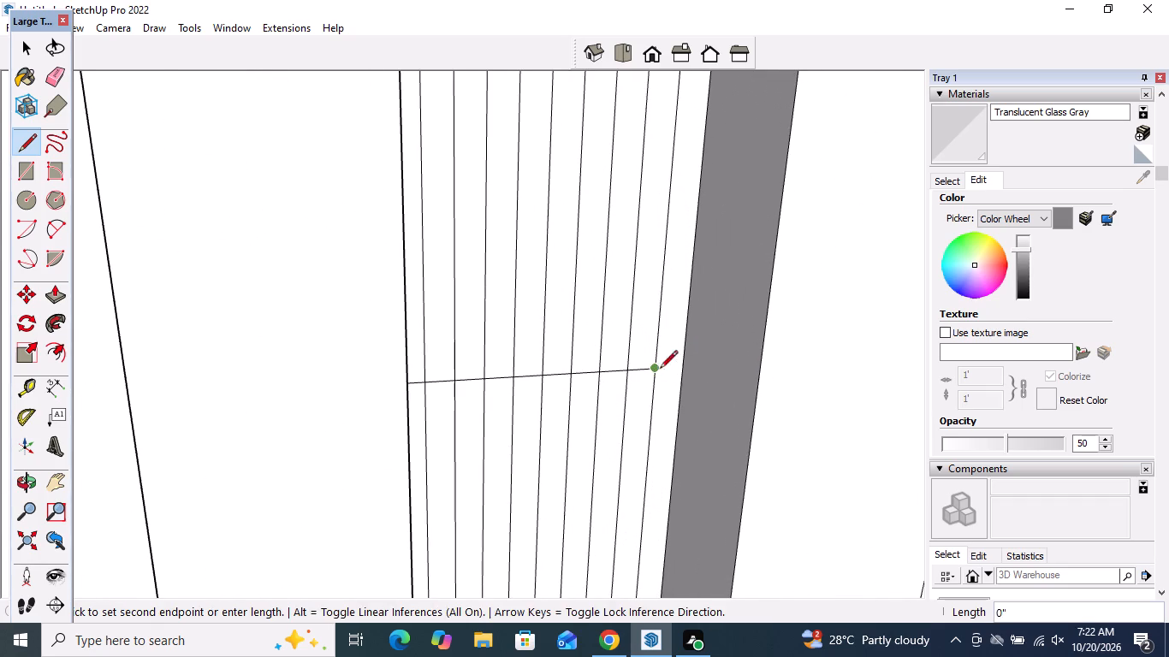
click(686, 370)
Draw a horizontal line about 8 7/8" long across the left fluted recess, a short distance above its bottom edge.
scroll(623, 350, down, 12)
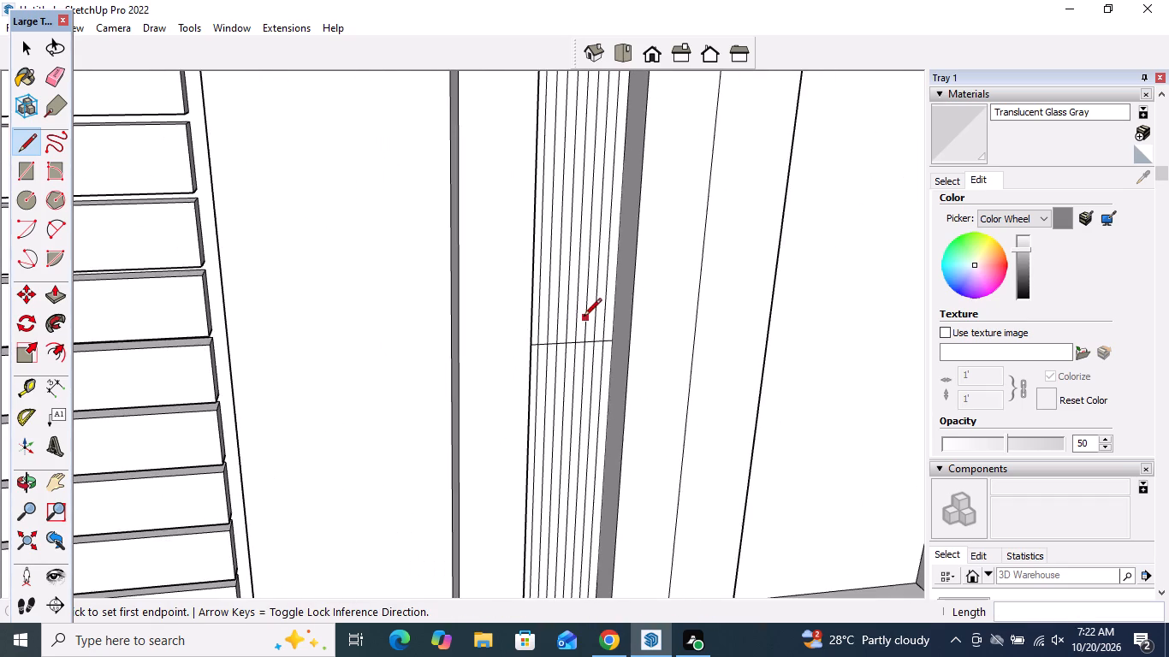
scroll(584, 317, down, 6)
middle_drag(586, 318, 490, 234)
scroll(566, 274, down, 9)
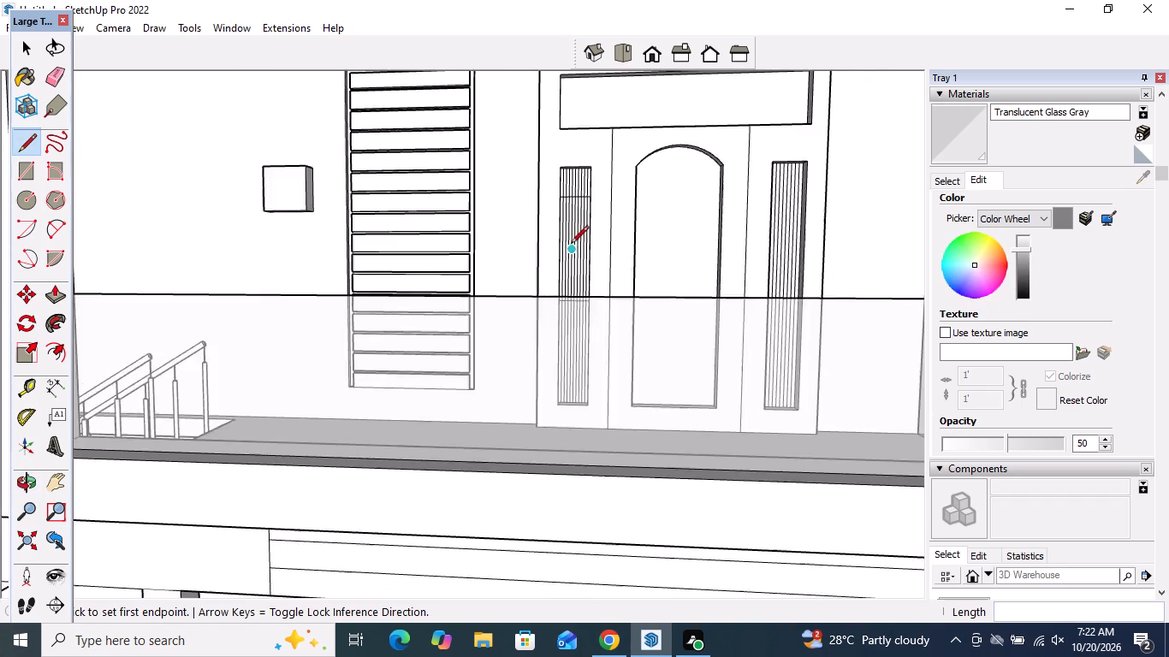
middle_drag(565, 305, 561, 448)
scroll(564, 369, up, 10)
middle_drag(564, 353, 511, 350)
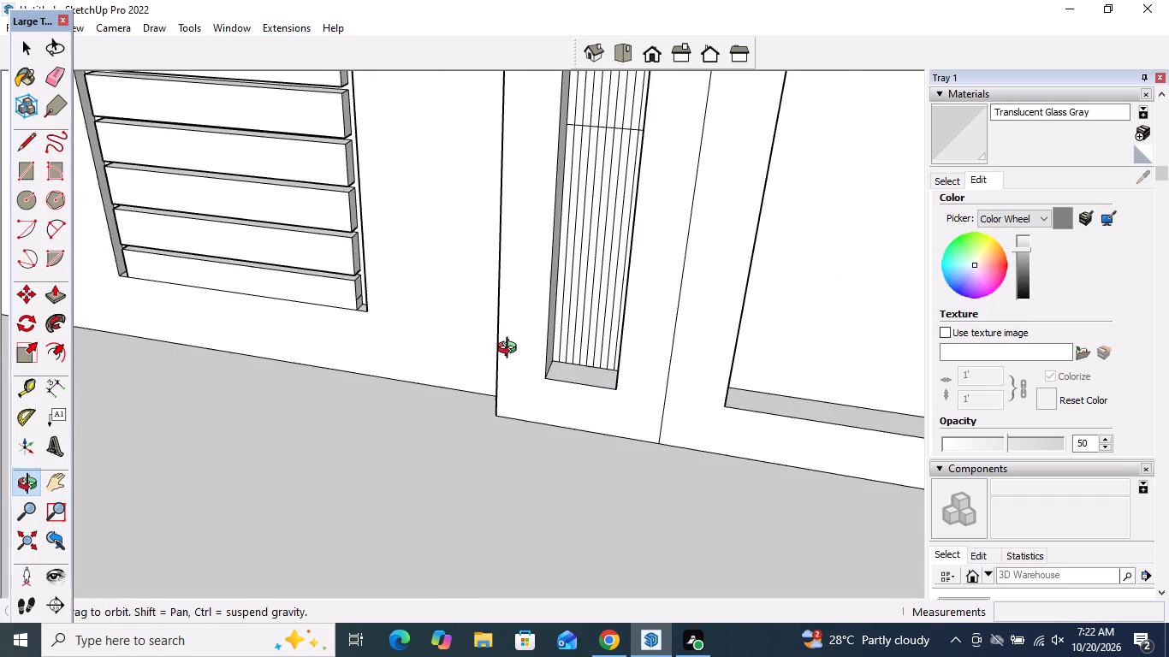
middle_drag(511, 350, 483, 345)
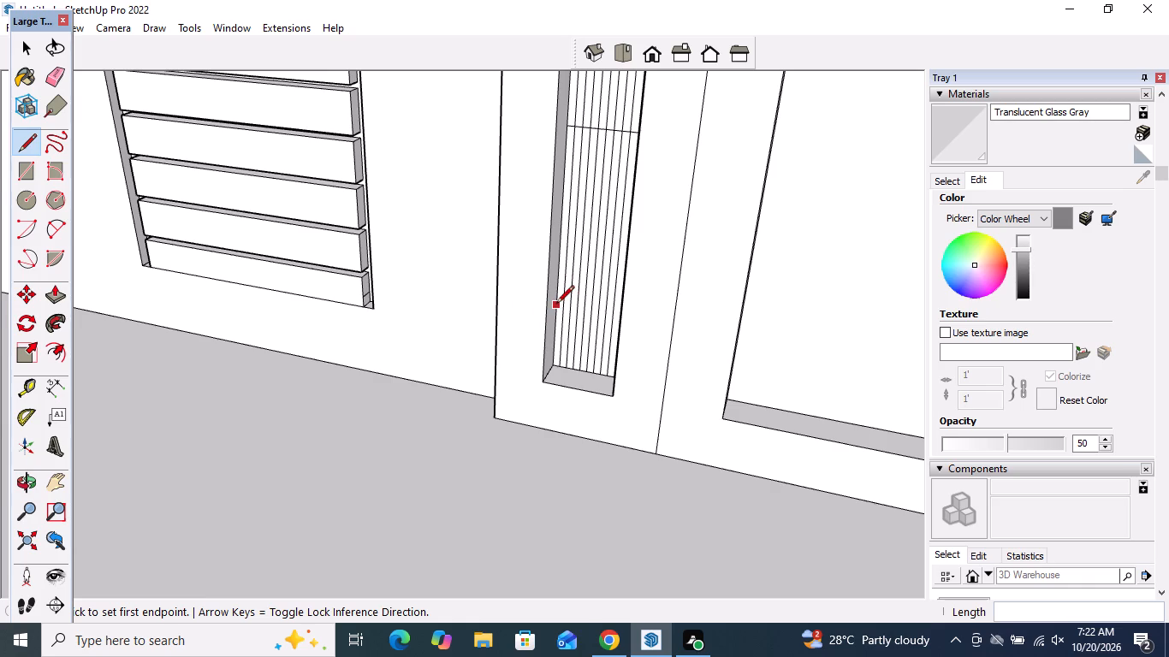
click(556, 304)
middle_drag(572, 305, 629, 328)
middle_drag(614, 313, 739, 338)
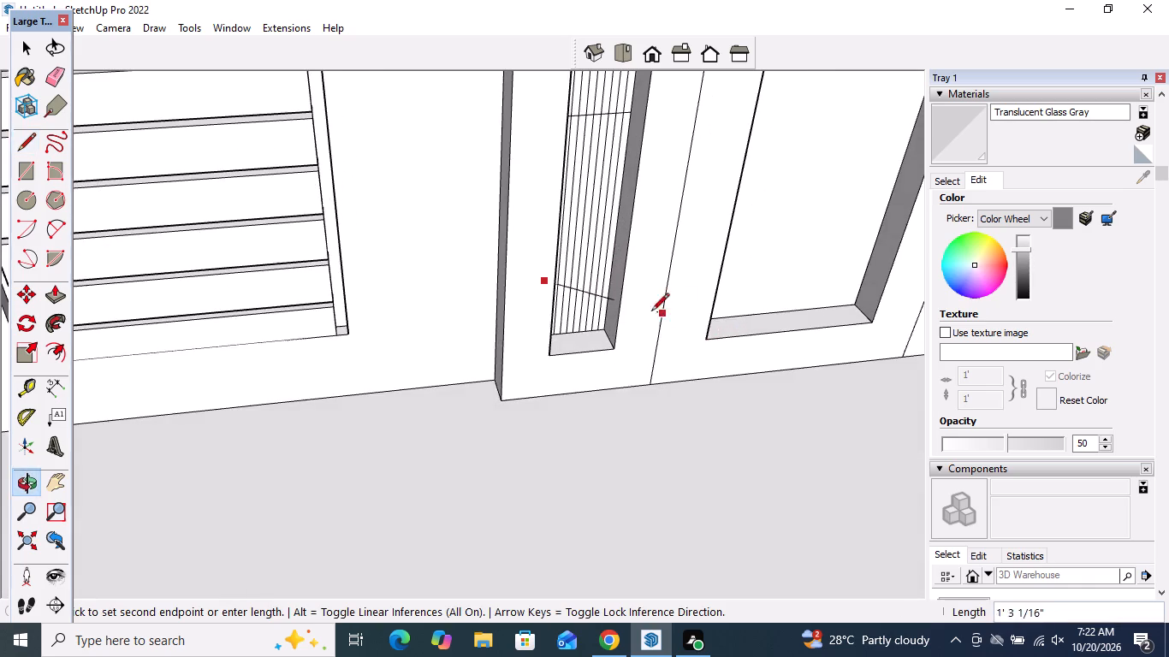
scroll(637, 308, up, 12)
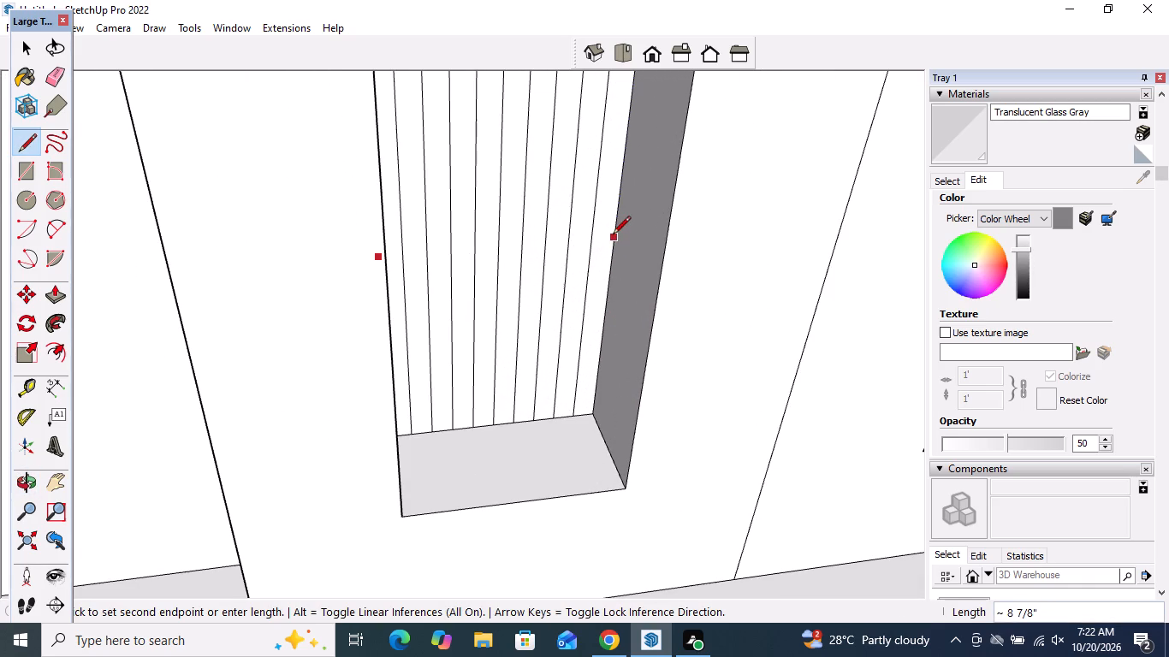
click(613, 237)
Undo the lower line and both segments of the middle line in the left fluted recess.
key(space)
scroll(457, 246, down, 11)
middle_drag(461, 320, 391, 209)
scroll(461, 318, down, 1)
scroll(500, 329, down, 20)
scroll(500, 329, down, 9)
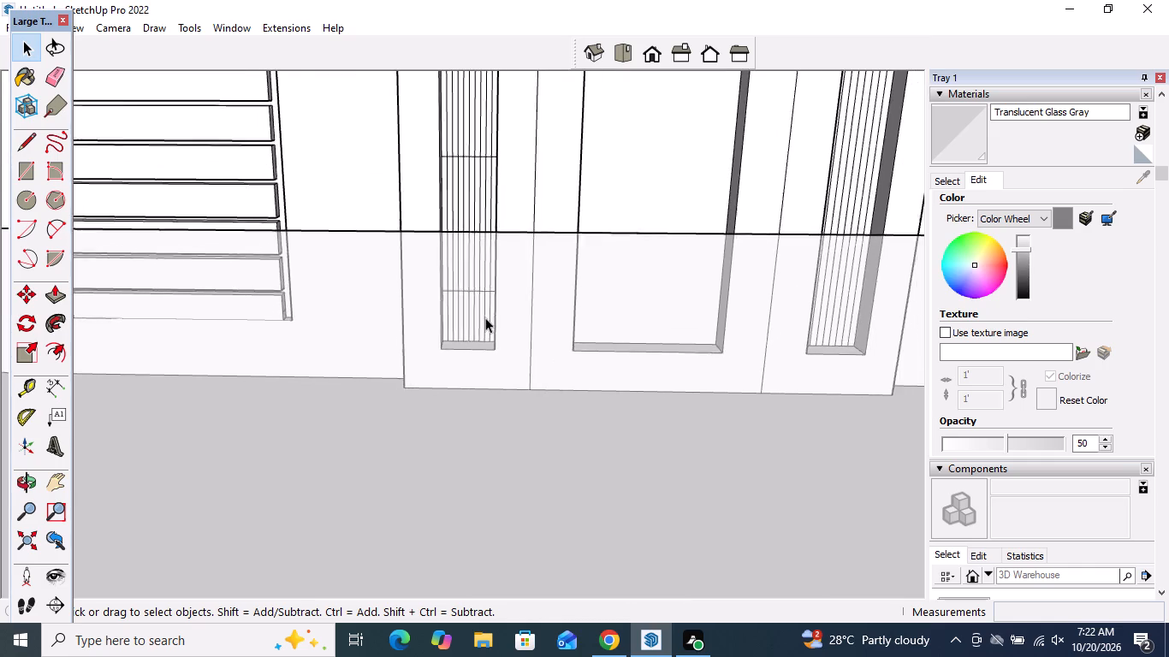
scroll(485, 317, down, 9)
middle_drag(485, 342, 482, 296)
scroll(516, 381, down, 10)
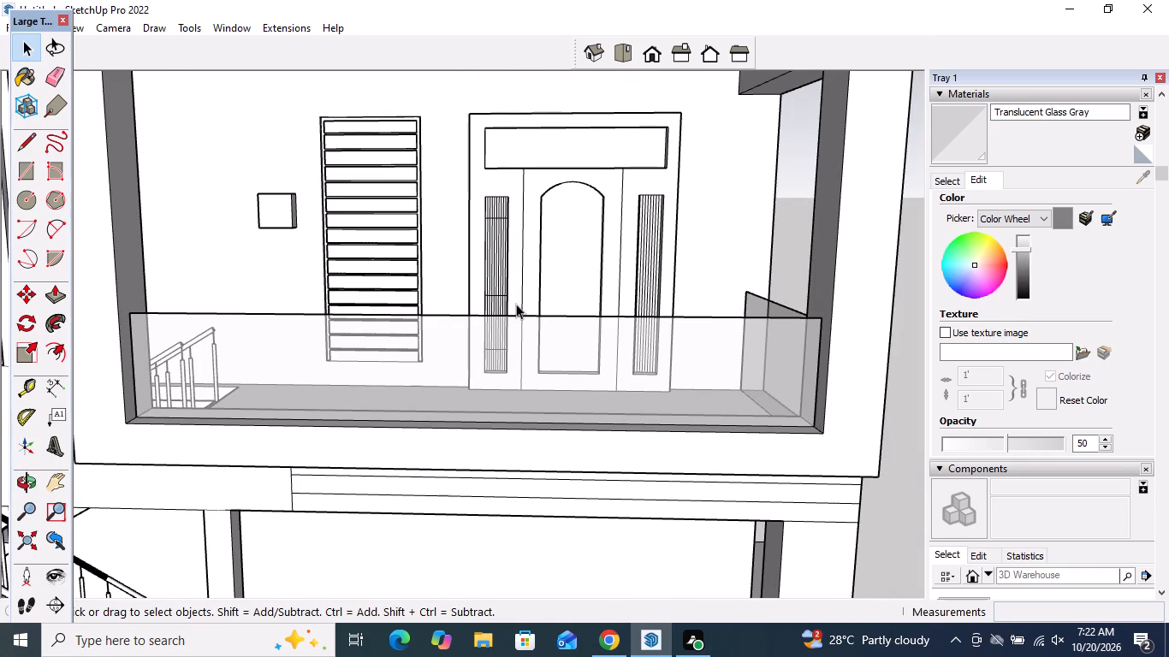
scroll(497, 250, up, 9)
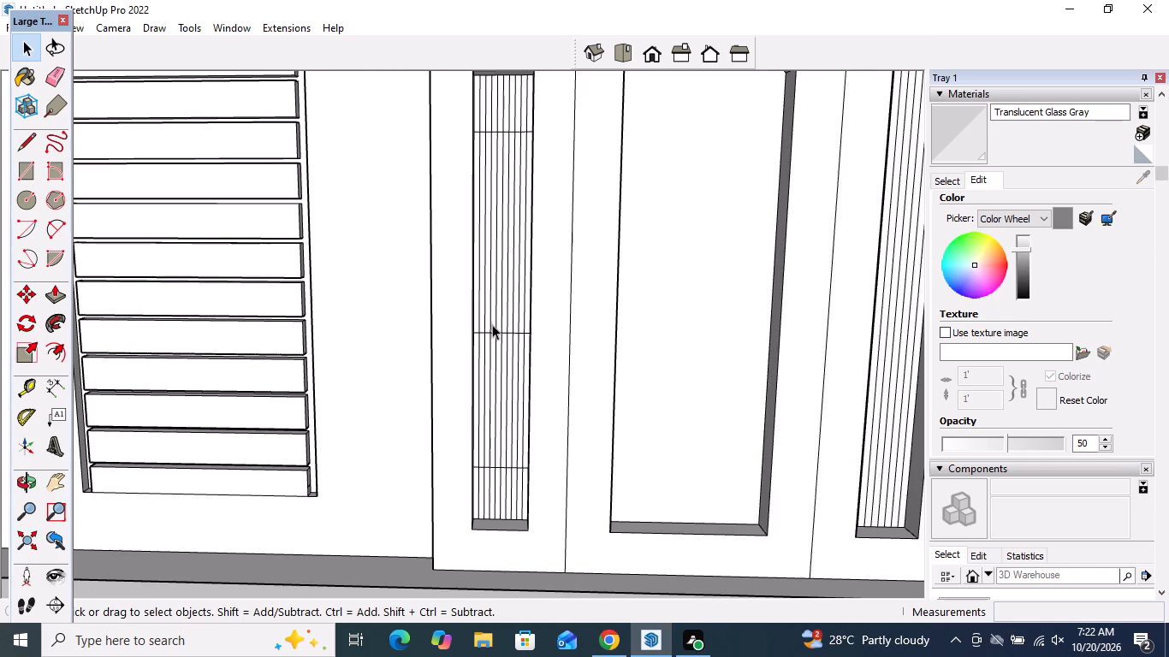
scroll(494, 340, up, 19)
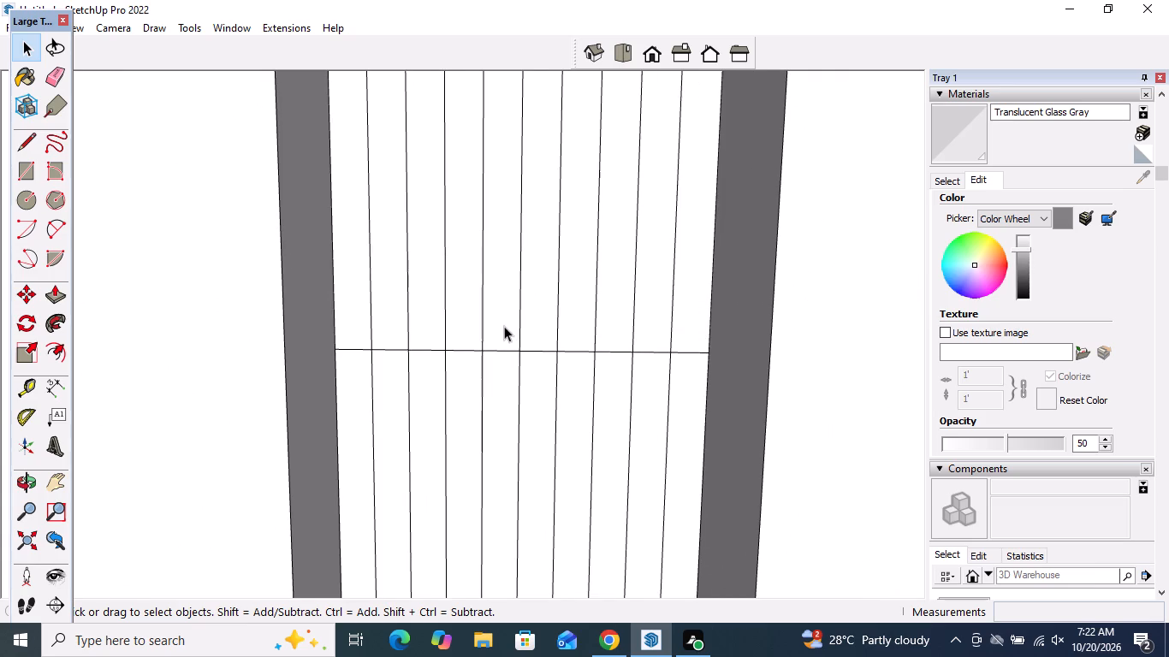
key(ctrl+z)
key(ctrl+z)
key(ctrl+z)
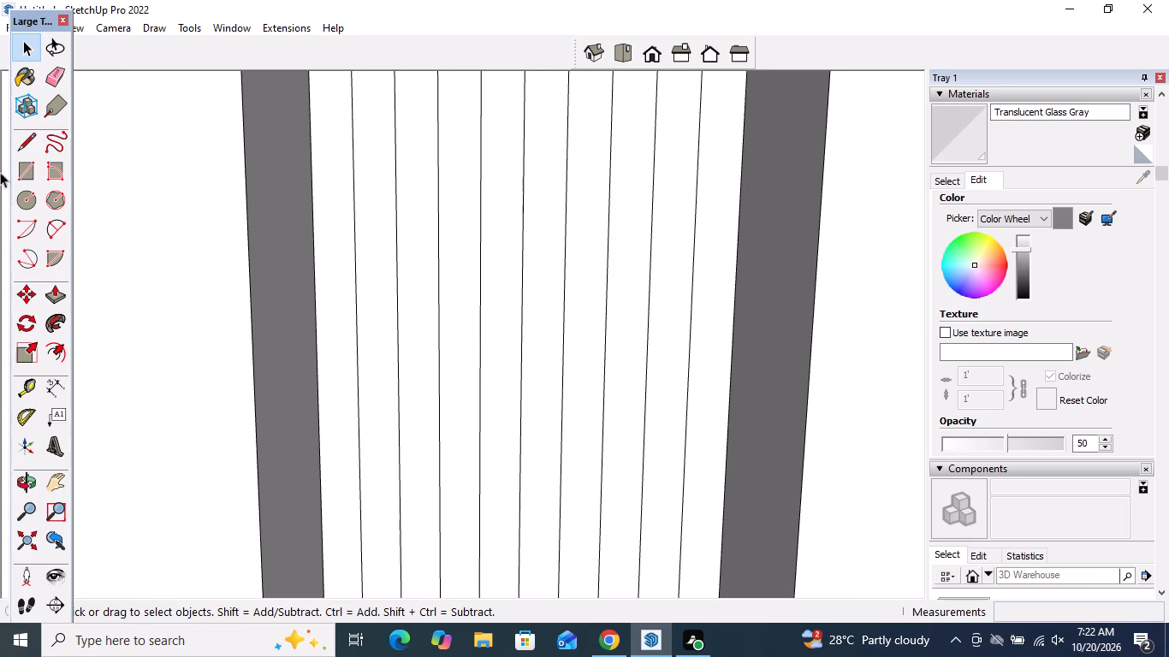
Draw one horizontal line about 8 7/8" long across the full width of the left fluted recess near its mid-height.
drag(32, 140, 35, 151)
scroll(414, 447, down, 17)
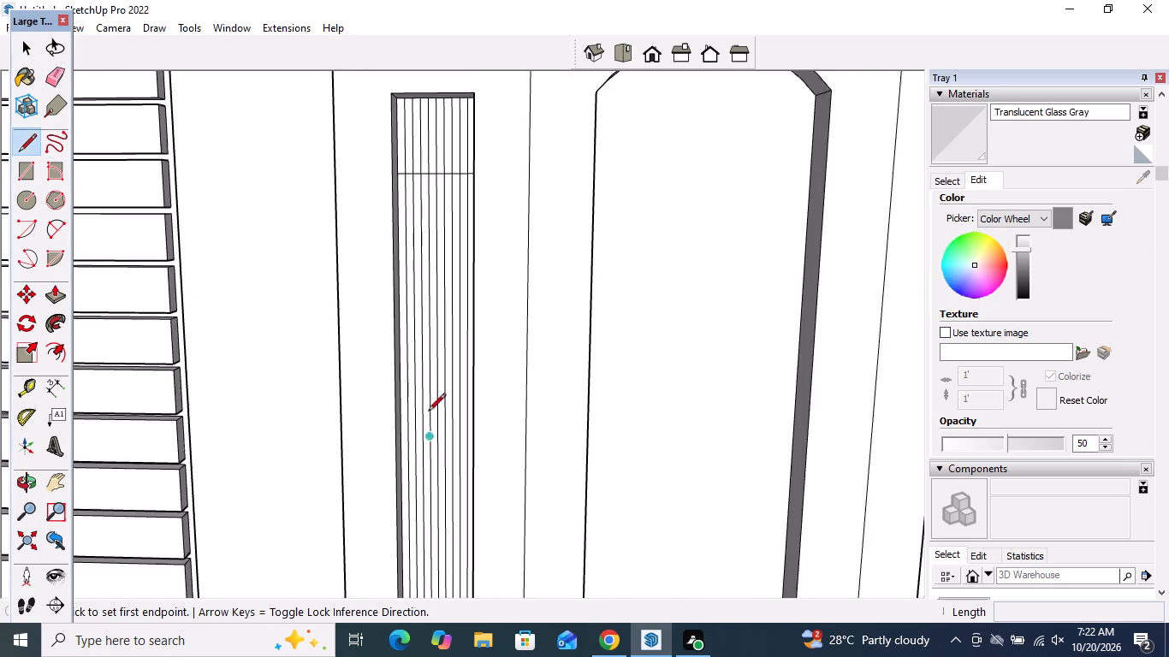
scroll(428, 412, down, 10)
scroll(422, 388, up, 16)
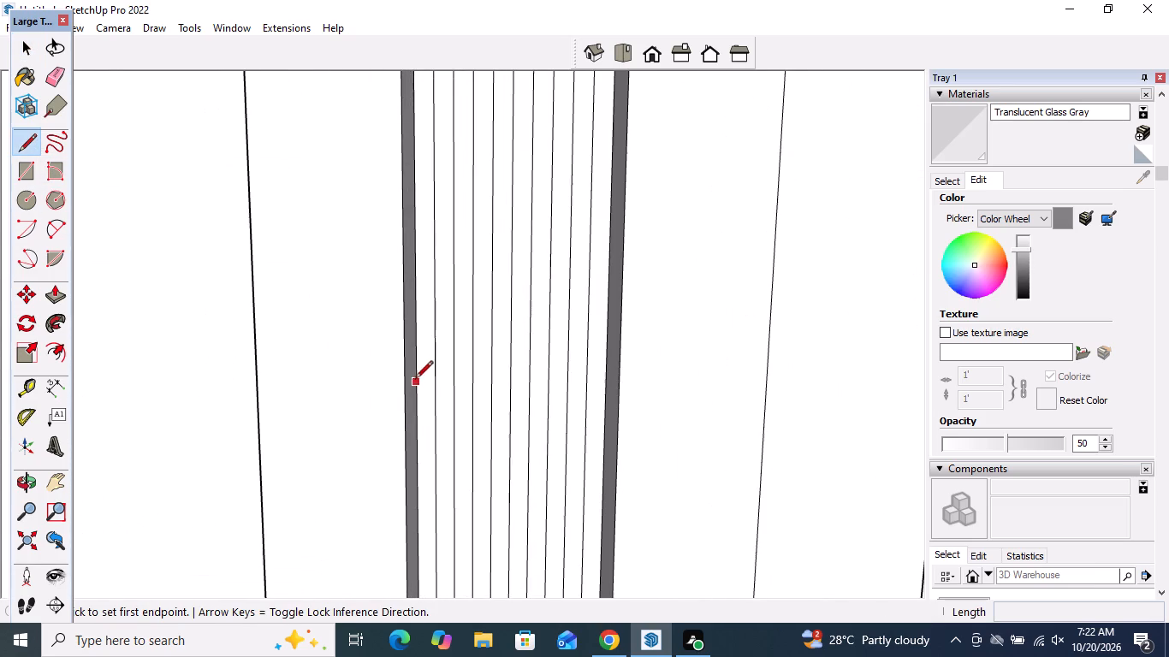
click(416, 364)
middle_drag(461, 369, 580, 389)
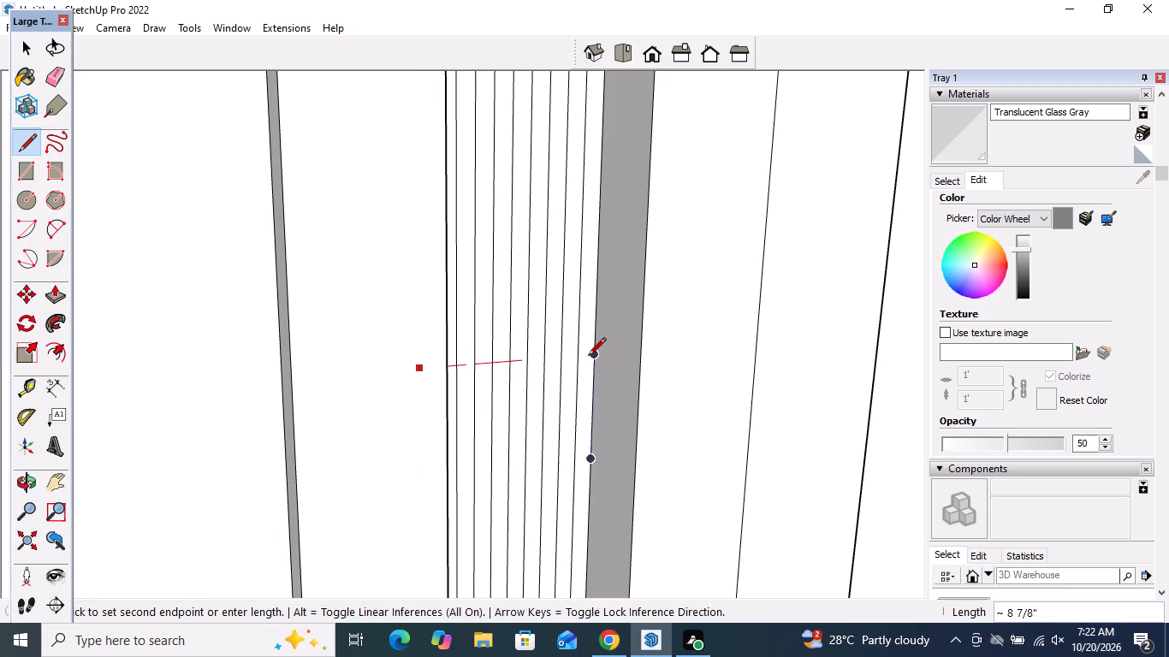
click(592, 356)
scroll(432, 337, down, 18)
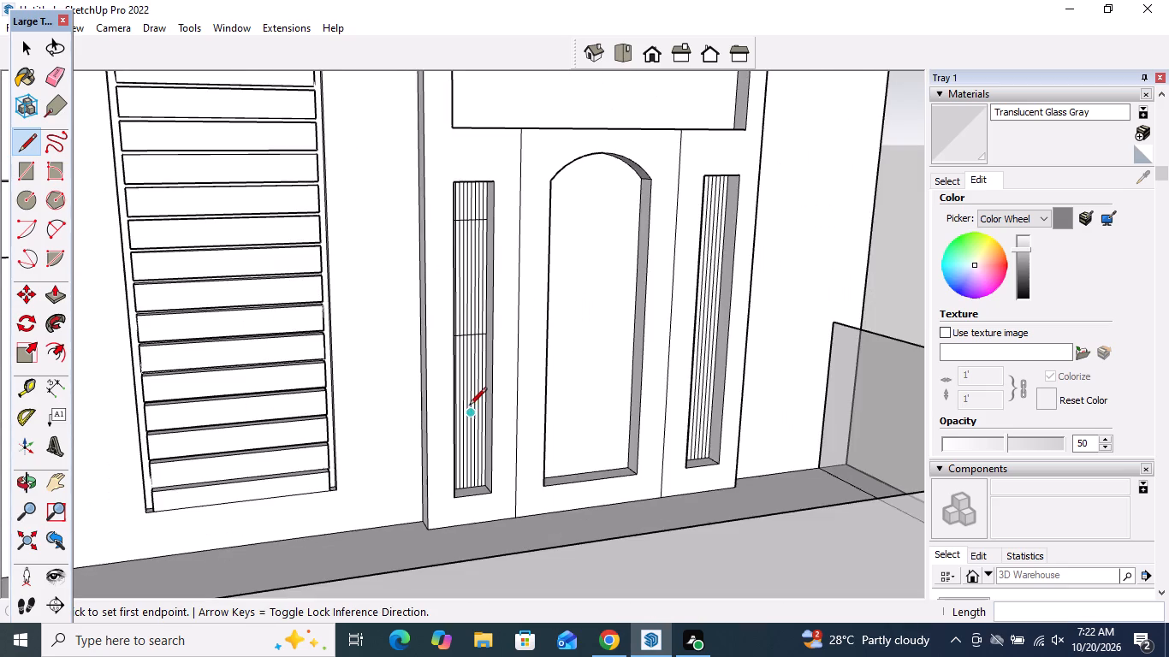
Draw a horizontal line across the left fluted recess, a short distance above its bottom edge.
middle_drag(462, 405, 391, 440)
scroll(454, 447, up, 11)
middle_drag(465, 441, 421, 441)
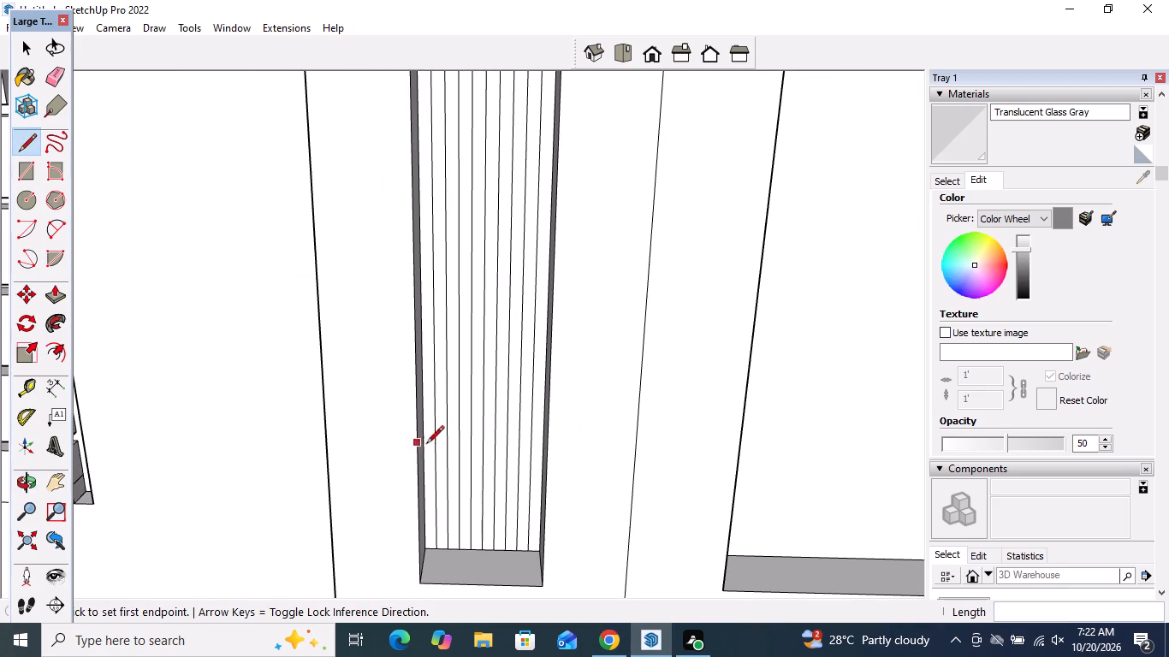
click(425, 450)
middle_drag(452, 447, 548, 460)
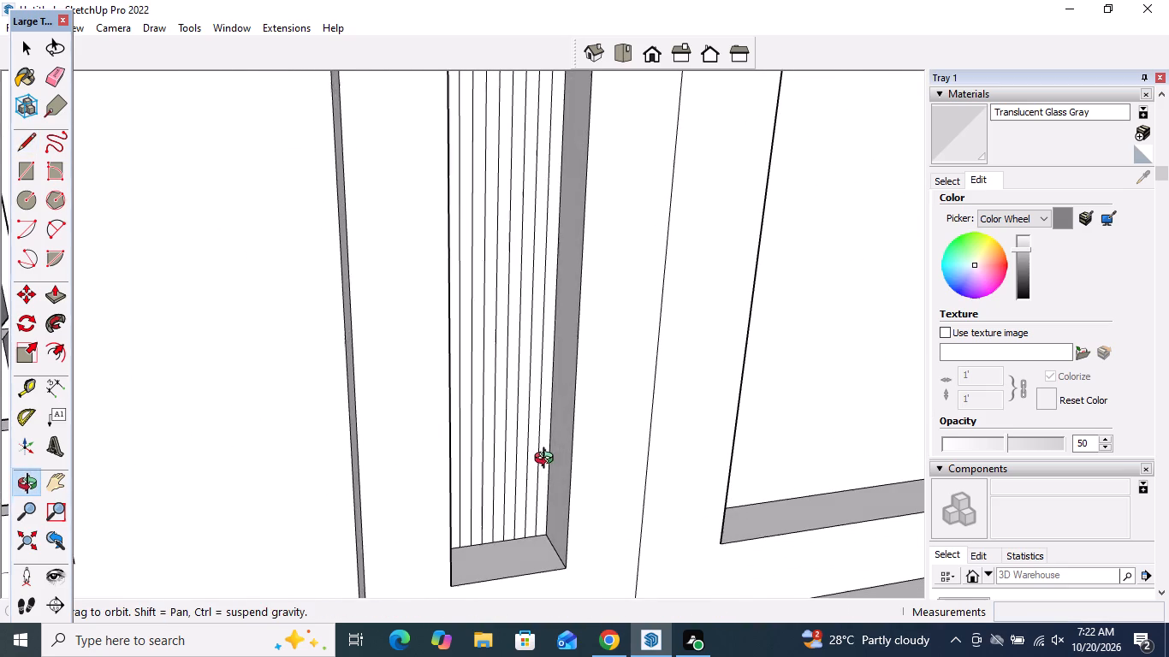
middle_drag(548, 460, 550, 460)
click(549, 439)
key(space)
scroll(437, 438, down, 2)
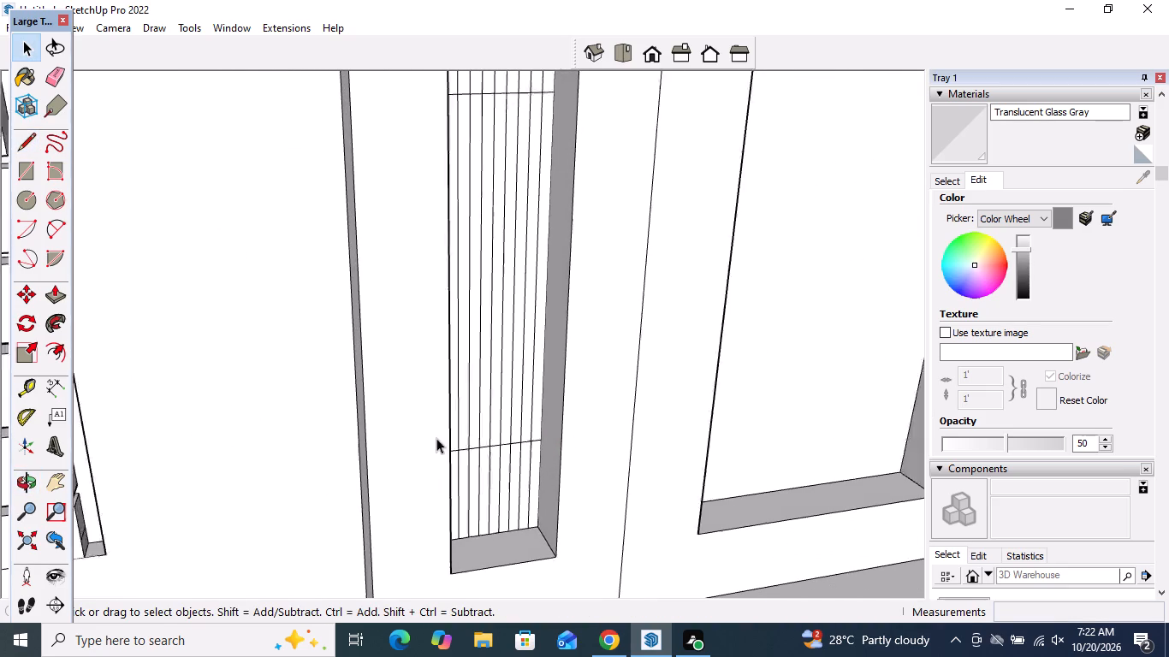
scroll(436, 438, down, 10)
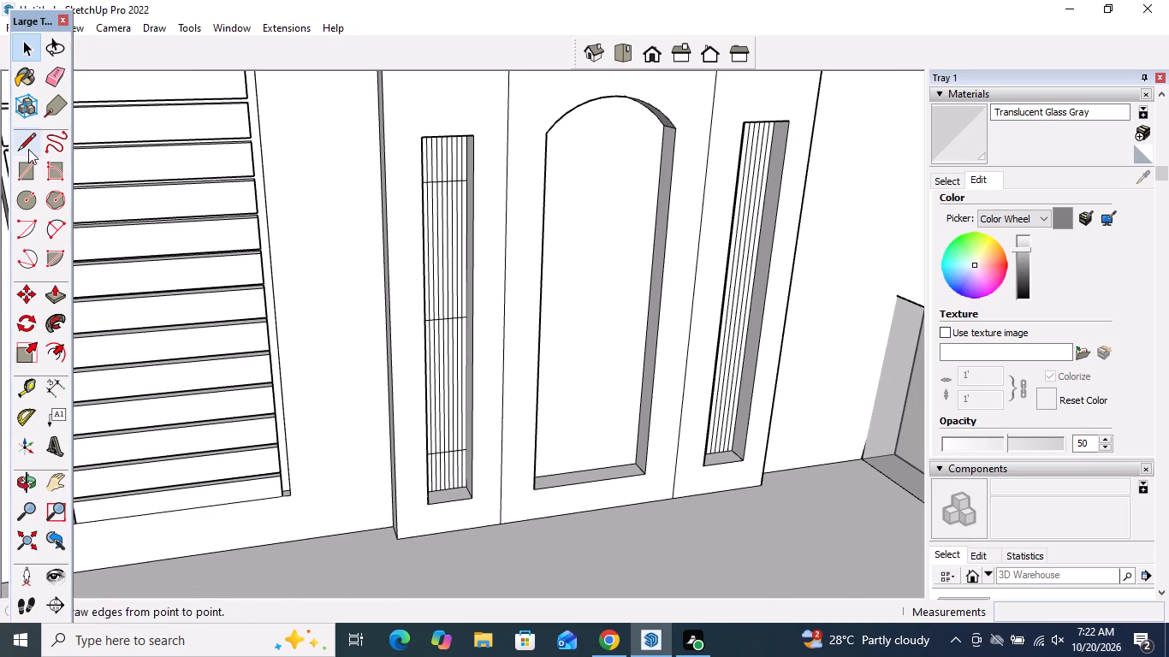
Draw a horizontal line about 9 3/8" long across the right fluted recess near its bottom, level with the left recess's lower line.
click(28, 148)
middle_drag(757, 411, 587, 397)
scroll(830, 533, up, 3)
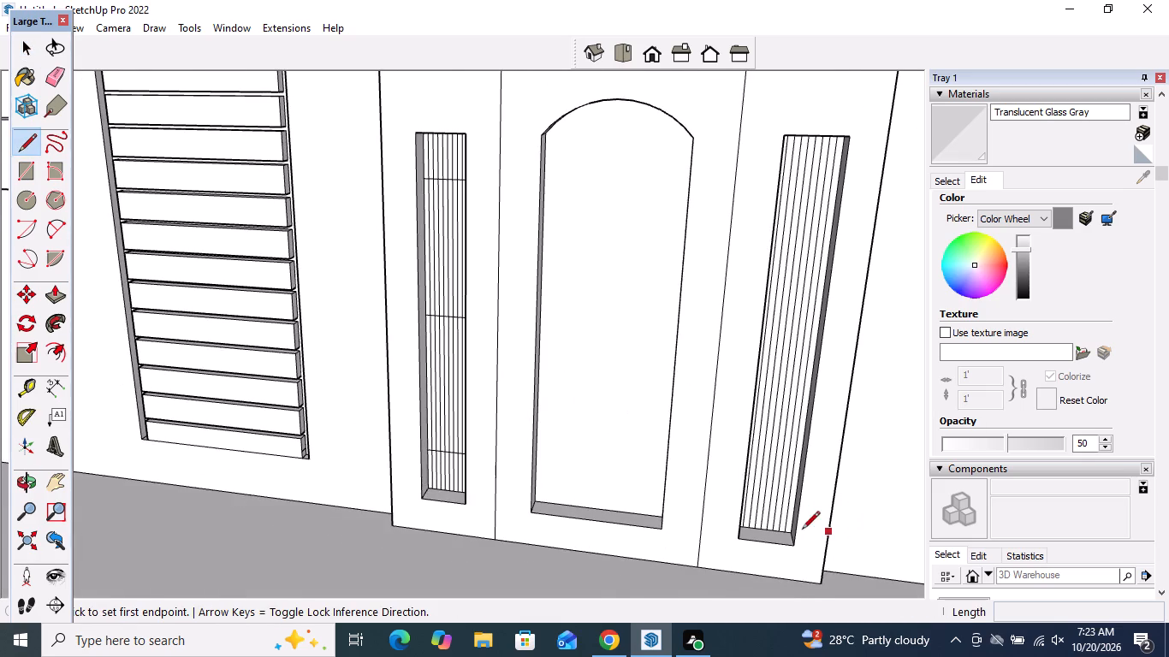
scroll(802, 530, up, 1)
middle_drag(783, 511, 662, 506)
scroll(671, 508, up, 4)
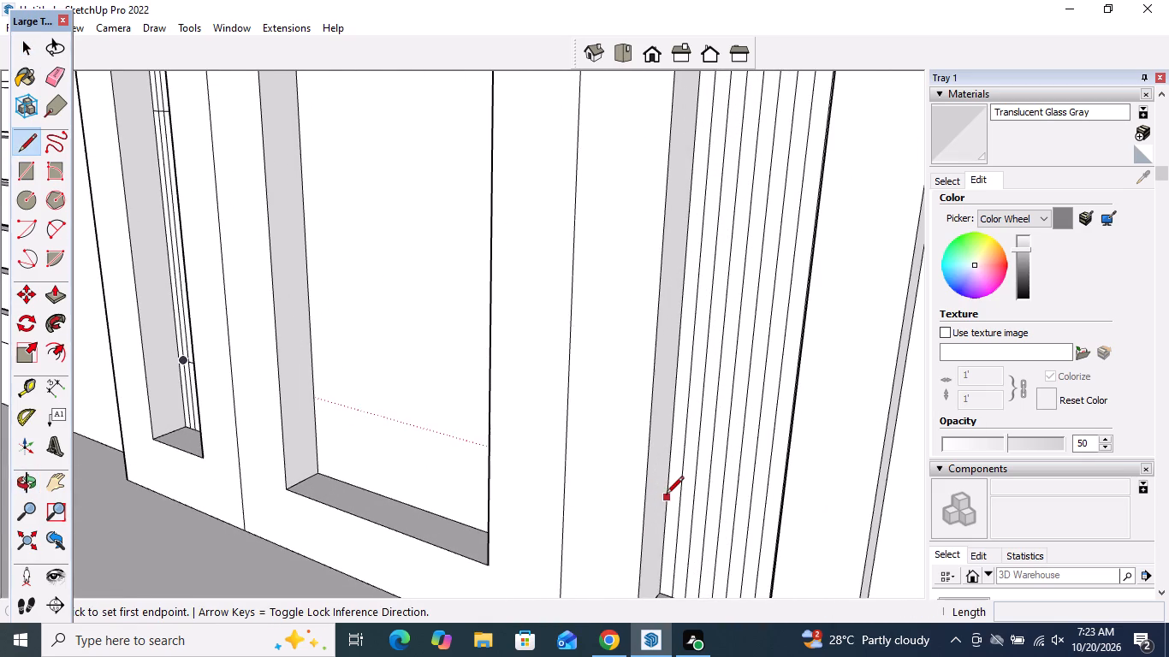
click(667, 495)
middle_drag(693, 497, 822, 536)
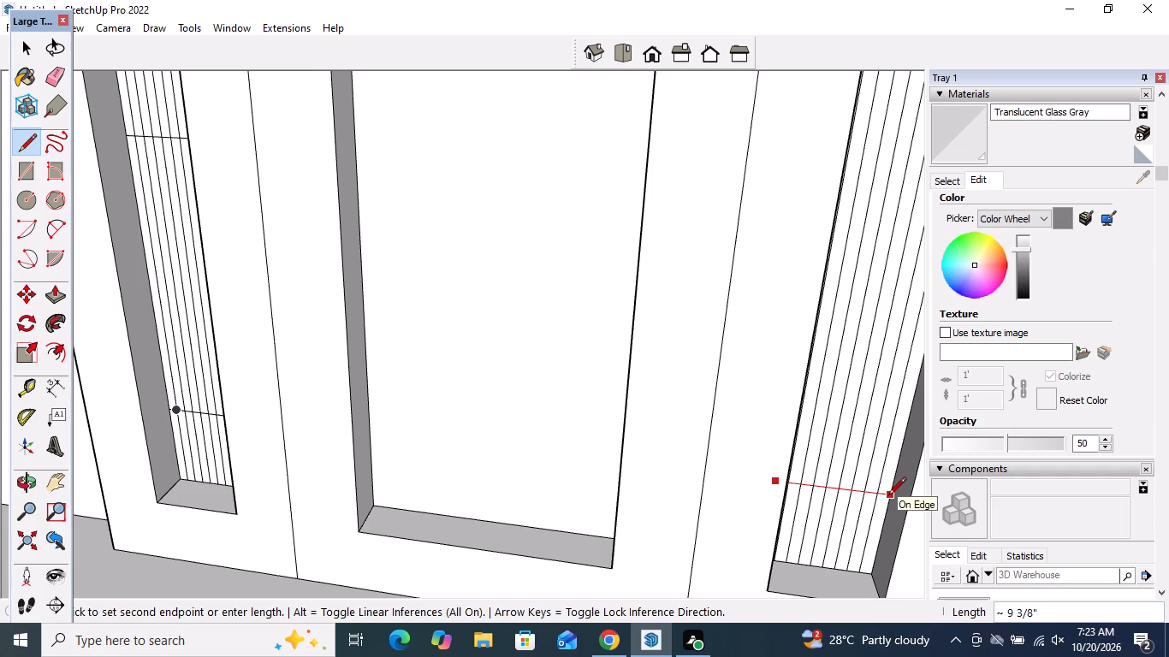
click(888, 496)
scroll(539, 512, down, 10)
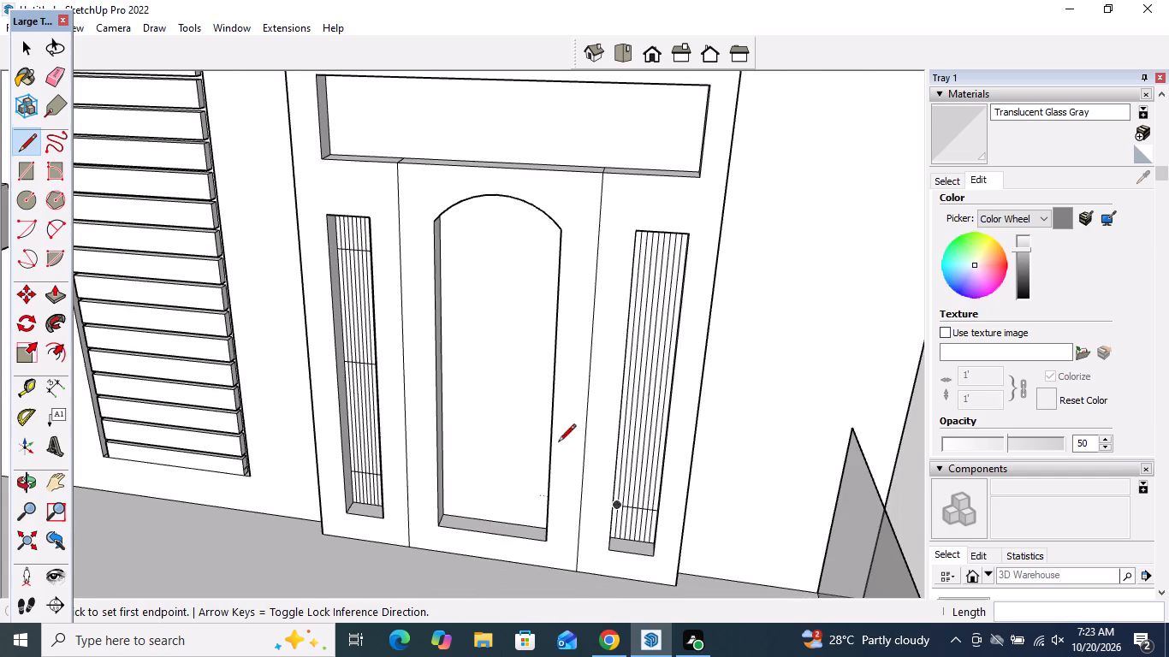
Draw a horizontal line about 9 3/8" long across the middle of the right fluted recess, level with the left recess's middle line.
middle_drag(561, 426, 478, 407)
scroll(602, 388, up, 4)
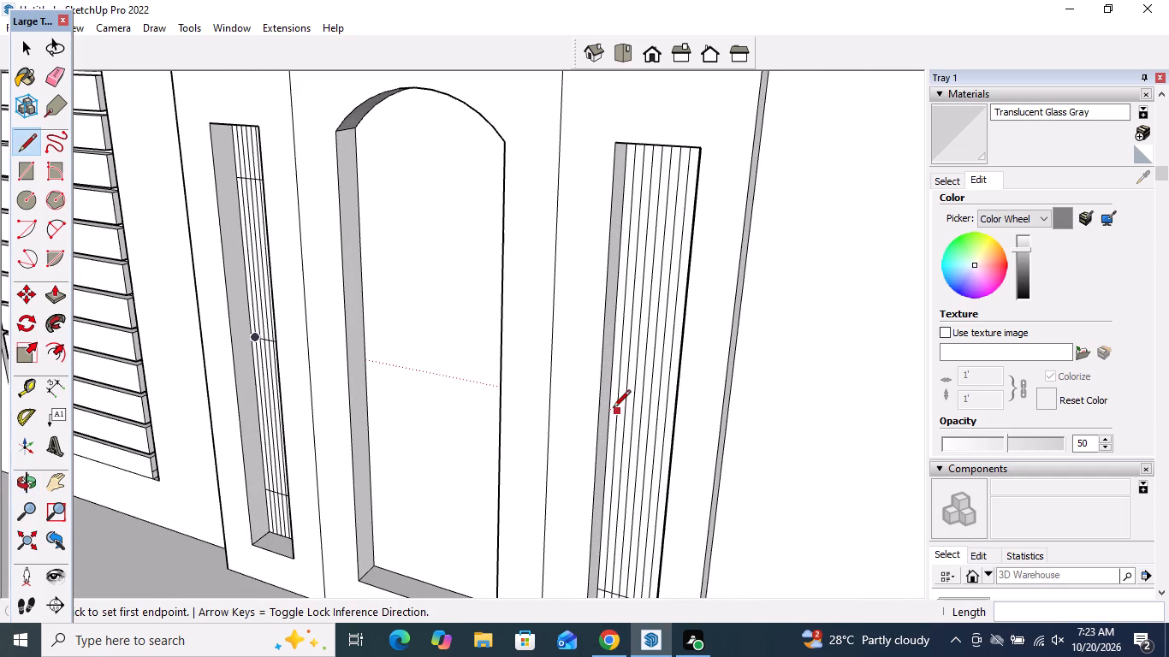
click(609, 409)
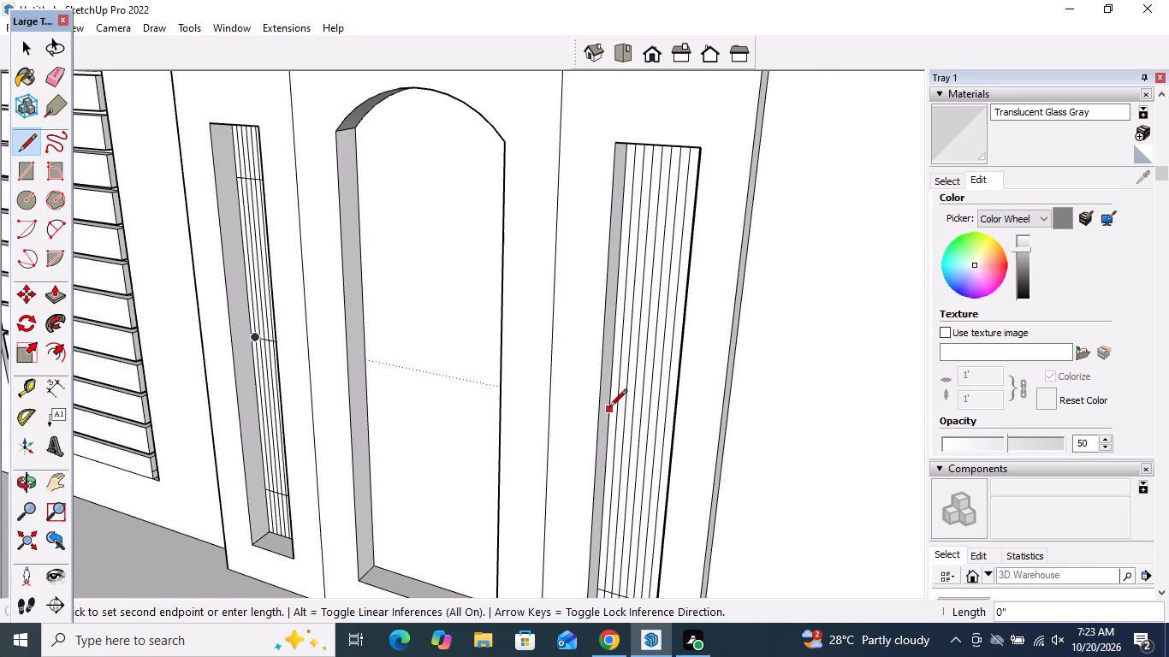
middle_drag(610, 408, 771, 443)
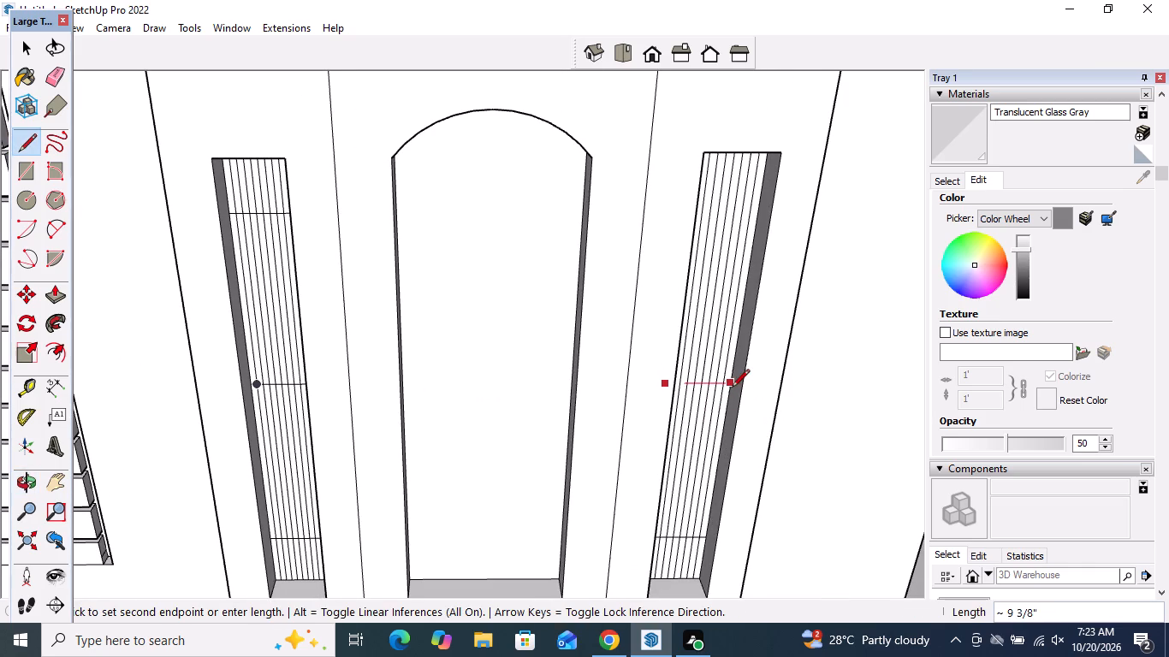
click(732, 388)
Draw a horizontal line about 9 3/8" long across the right fluted recess, a short distance below its top edge.
middle_drag(650, 413, 448, 405)
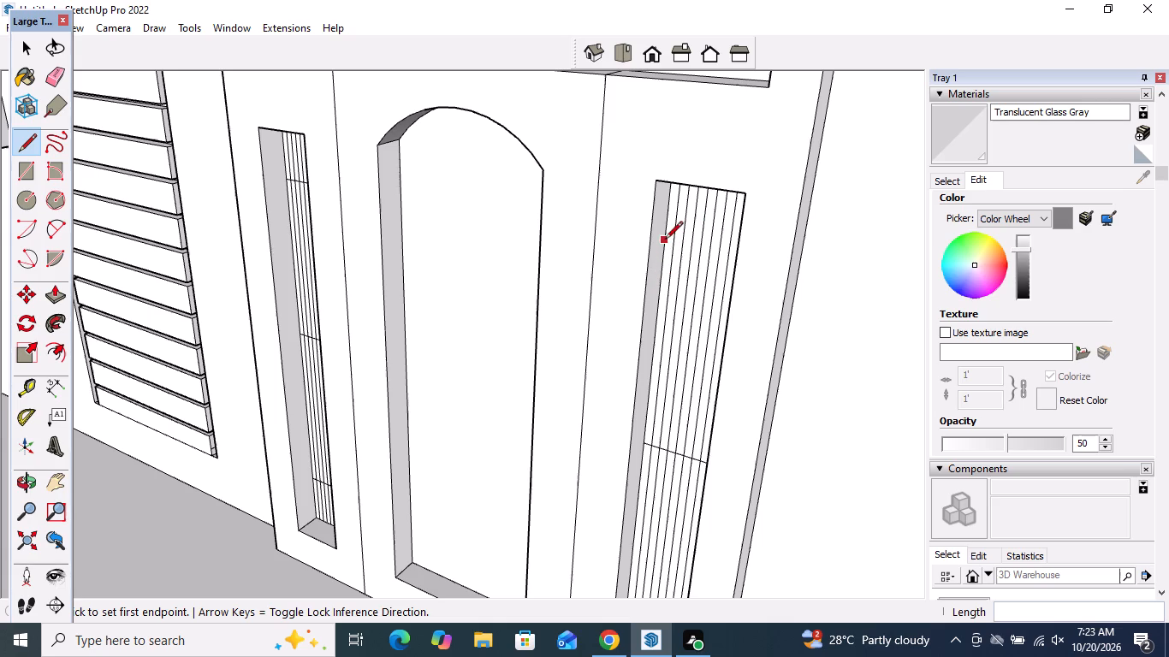
scroll(669, 232, up, 4)
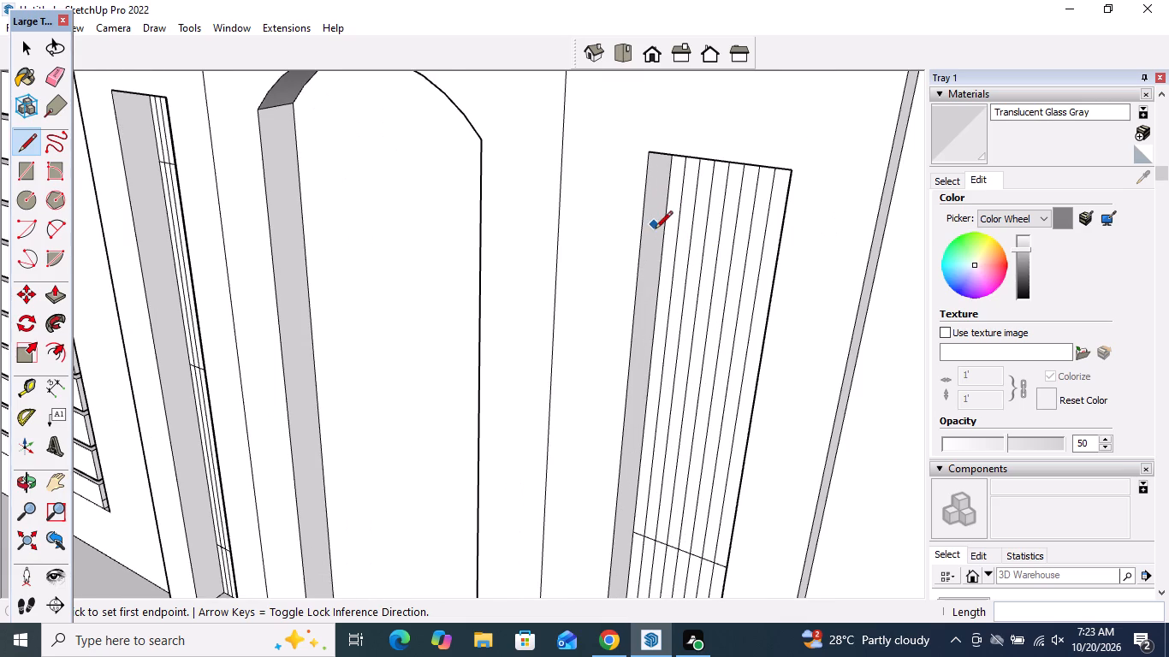
click(661, 257)
middle_drag(735, 278, 966, 287)
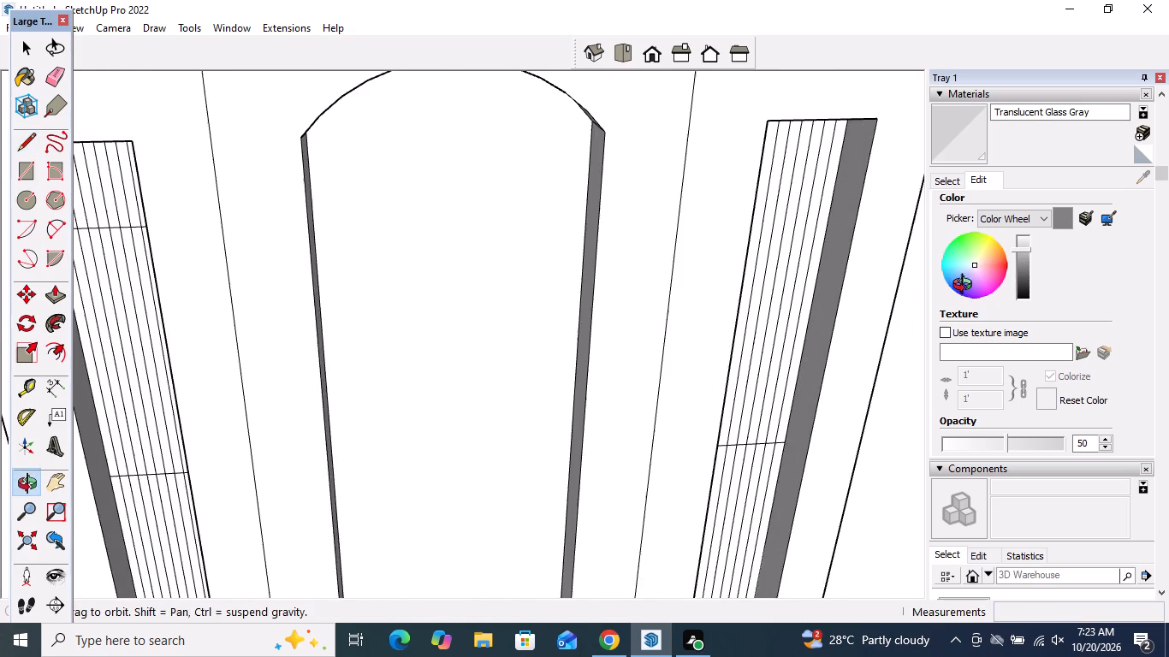
middle_drag(966, 287, 970, 287)
double_click(831, 205)
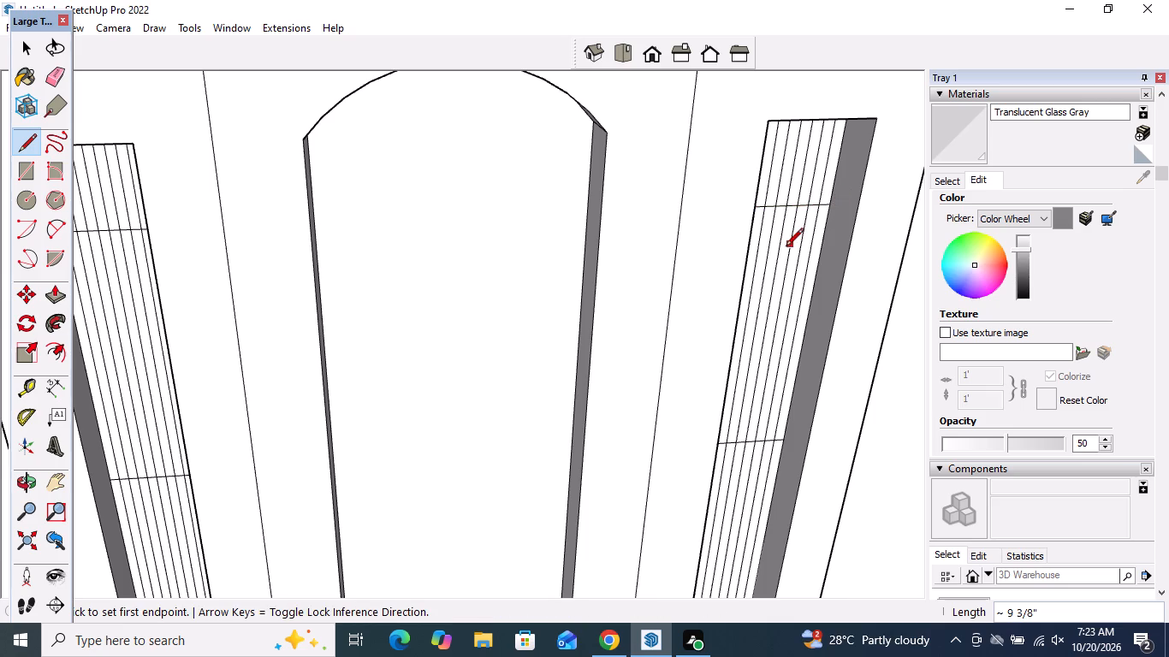
key(space)
Examine the finished door recesses on the balcony wall and the overall house from the front.
scroll(701, 230, down, 15)
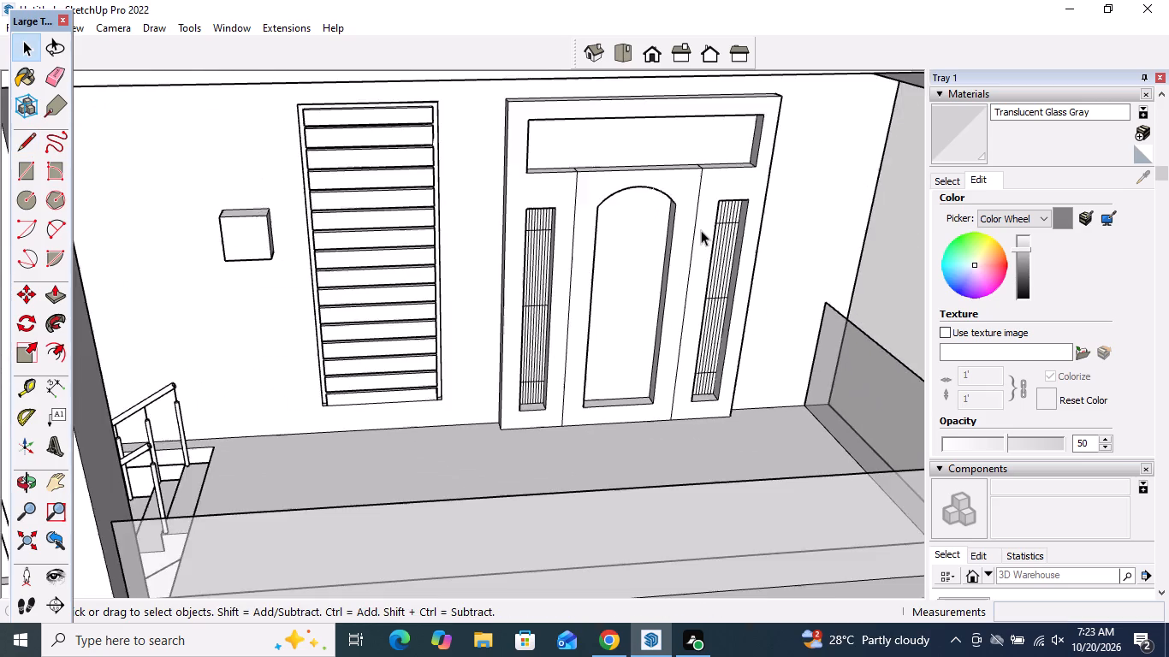
scroll(701, 230, down, 17)
middle_drag(685, 233, 656, 198)
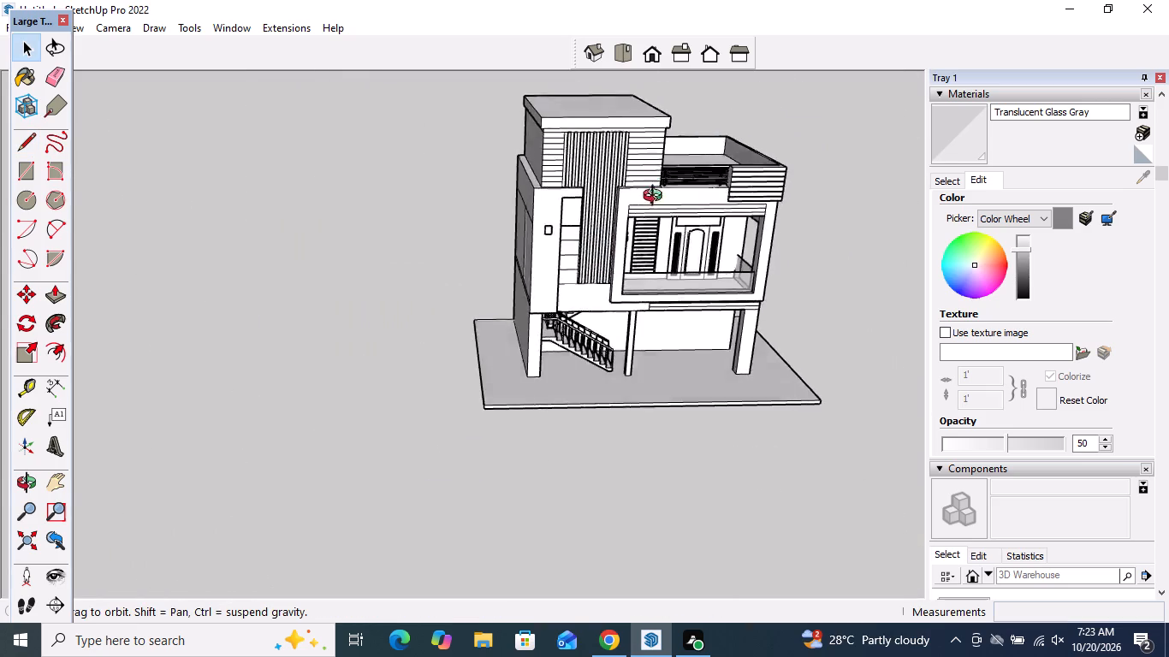
middle_drag(656, 198, 626, 123)
Copy the top back edge of the recess above the arched-panel door down to its bottom edge, dividing the copies into 4 equal rows.
scroll(668, 220, up, 16)
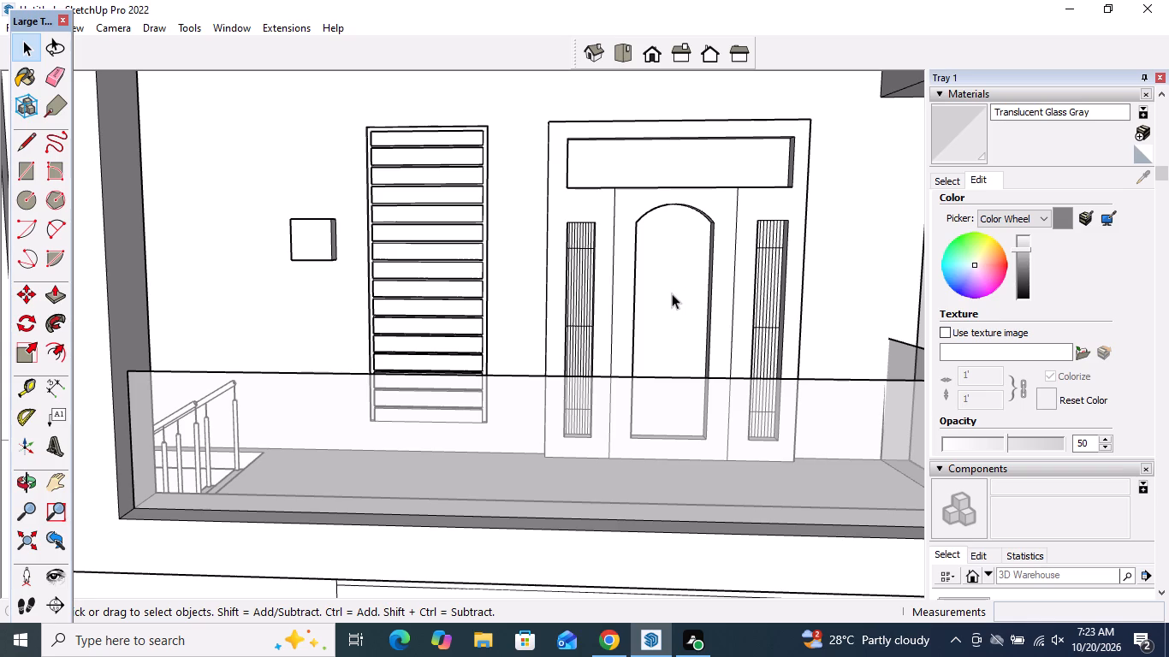
scroll(762, 126, up, 8)
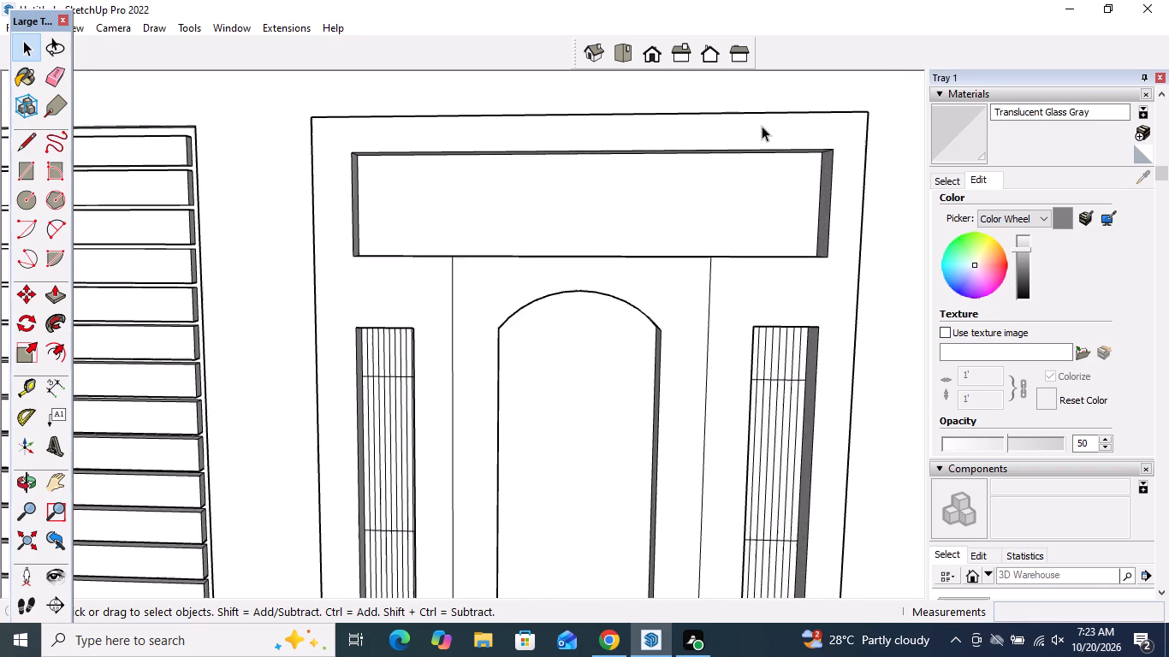
middle_drag(749, 115, 691, 75)
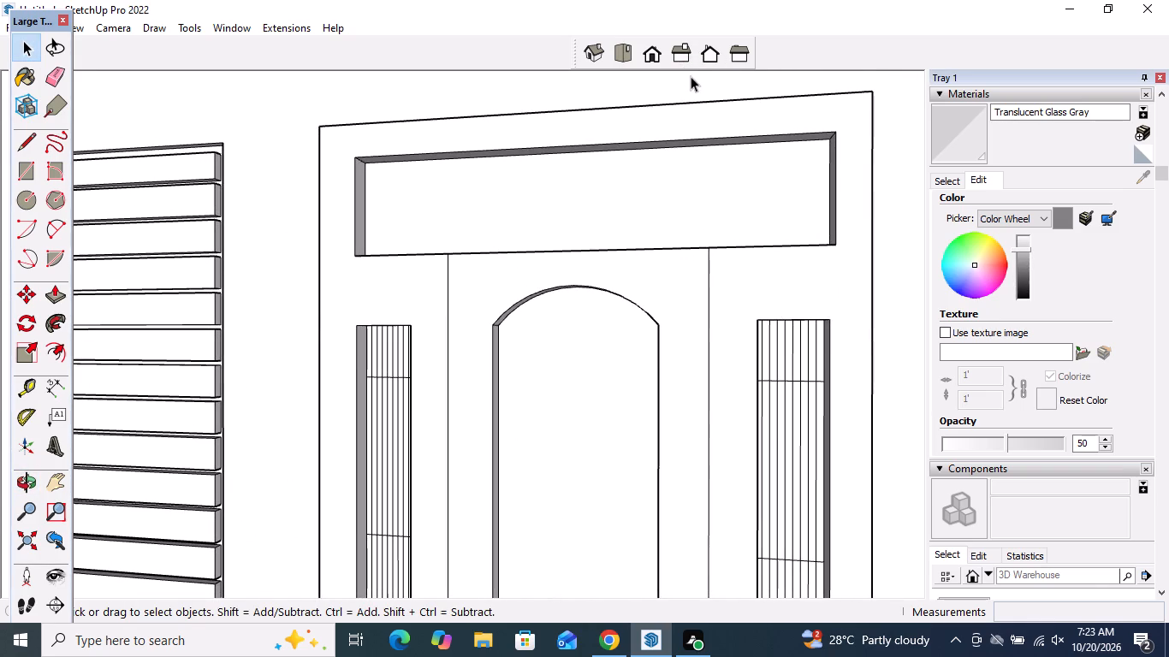
scroll(665, 96, up, 4)
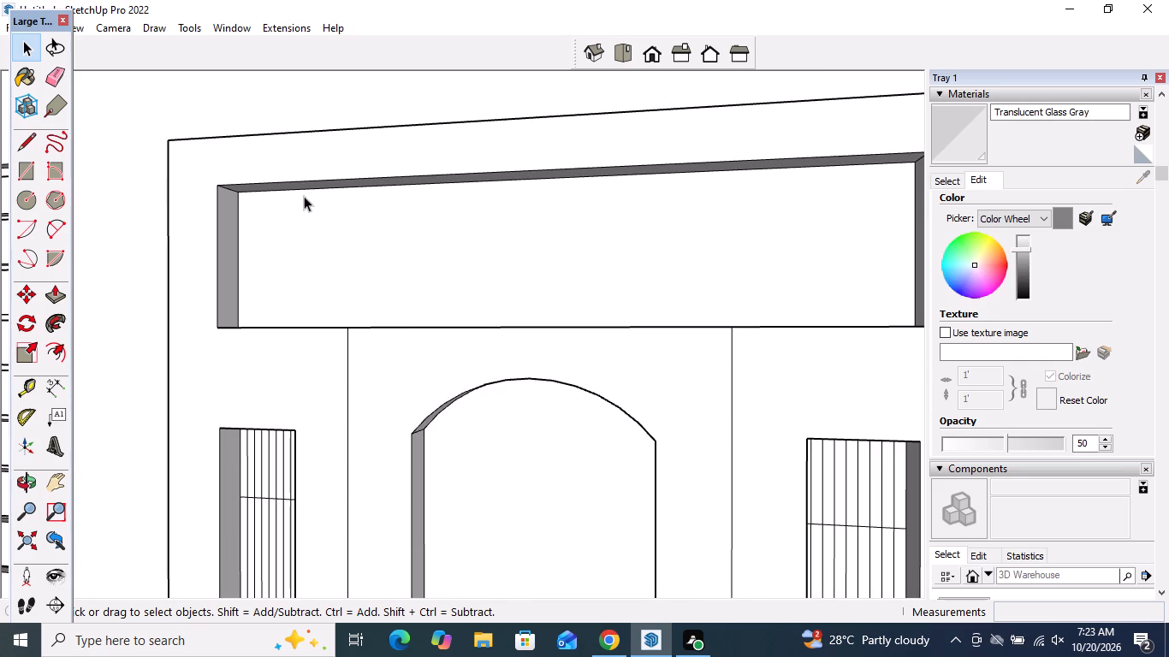
click(305, 187)
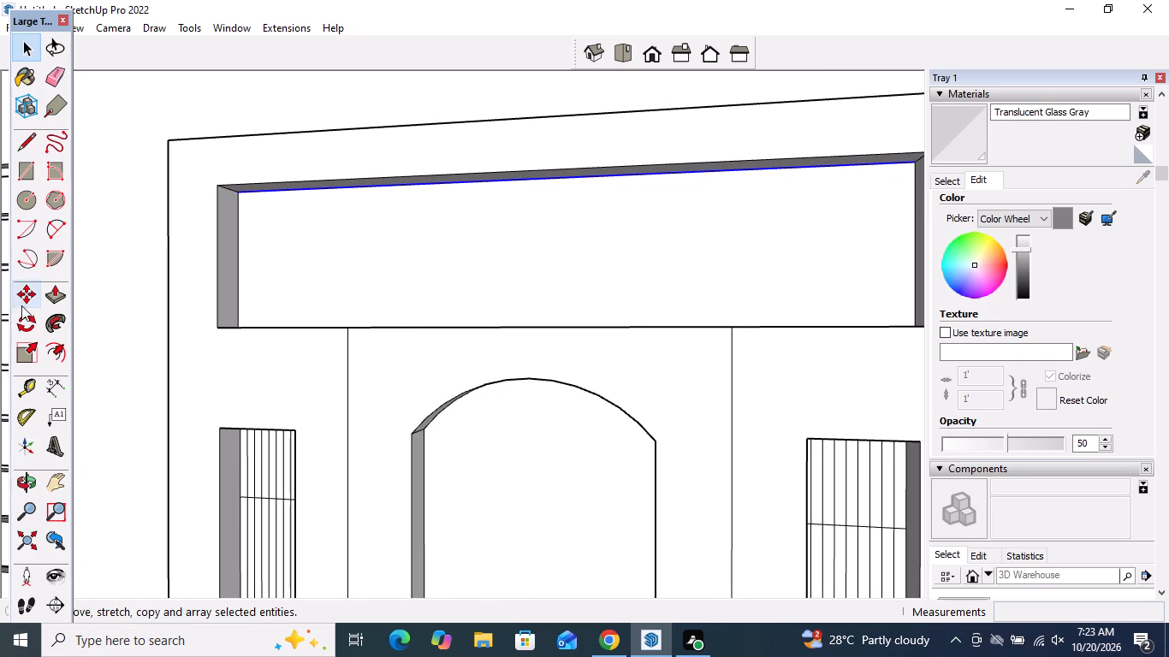
click(22, 306)
middle_drag(319, 225, 321, 252)
scroll(302, 250, up, 4)
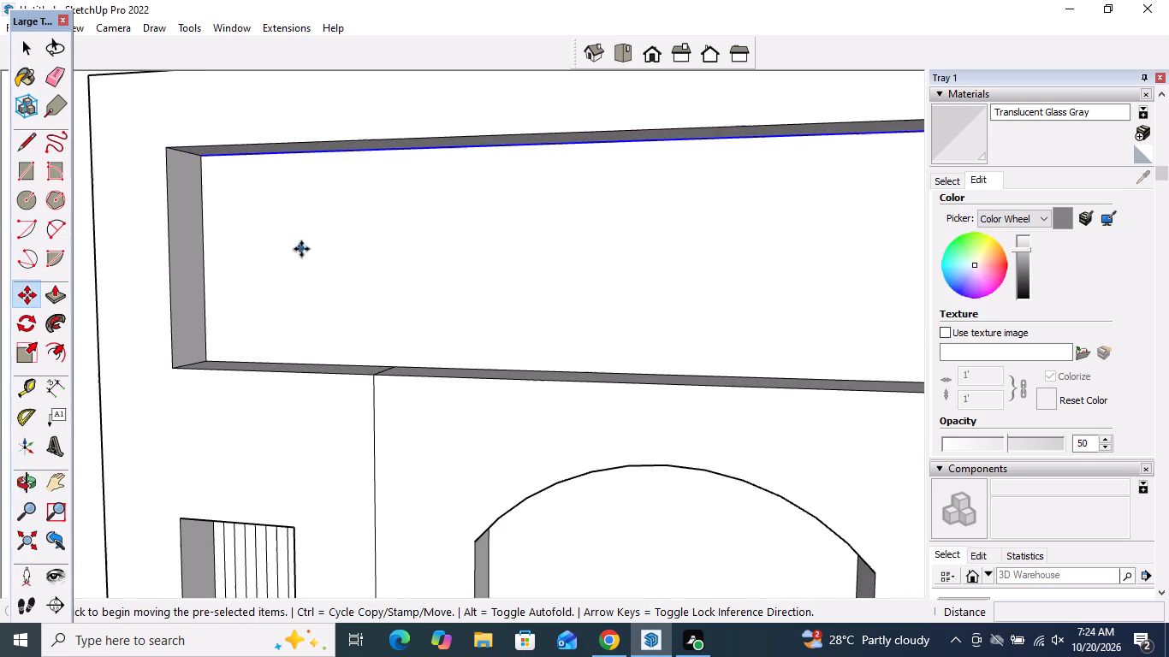
click(203, 157)
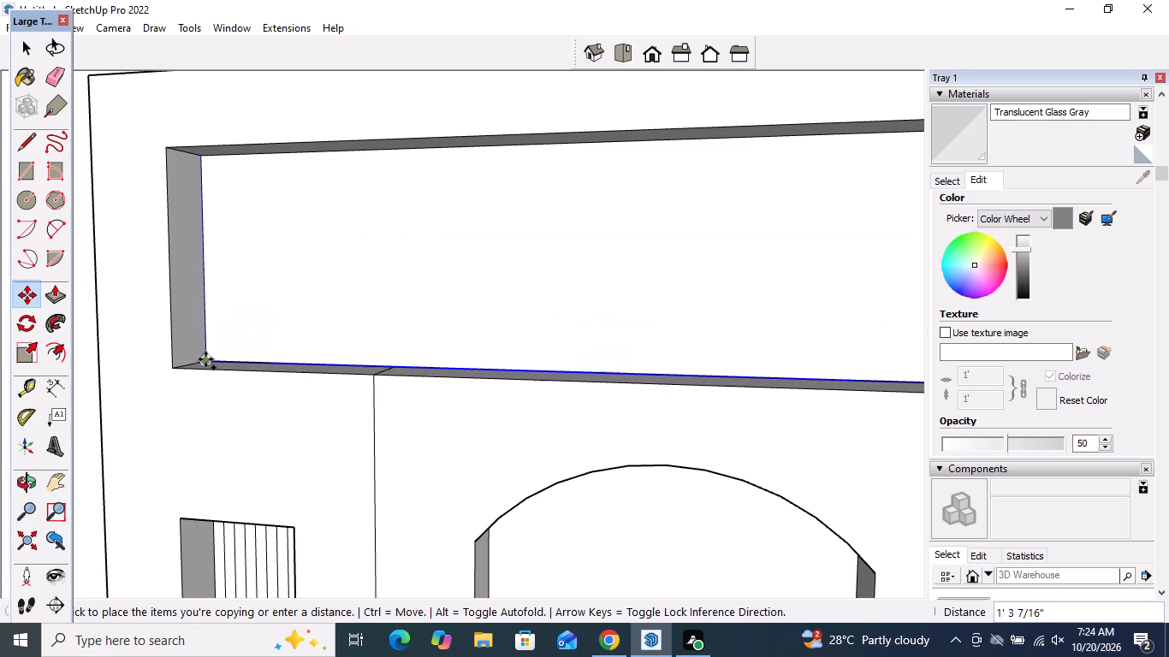
click(205, 358)
text(/4)
key(Return)
key(space)
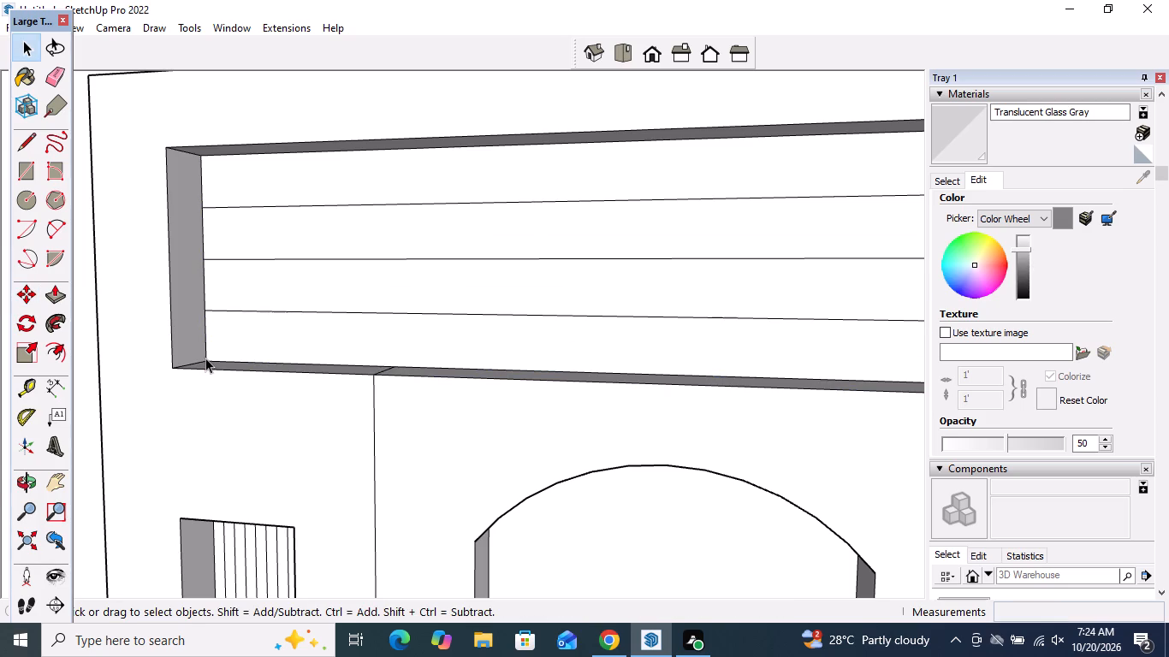
Copy all four left back edge segments of that recess 5' 9 7/8" to its opposite side, dividing the copies into 7 equal columns.
click(204, 356)
scroll(196, 289, up, 3)
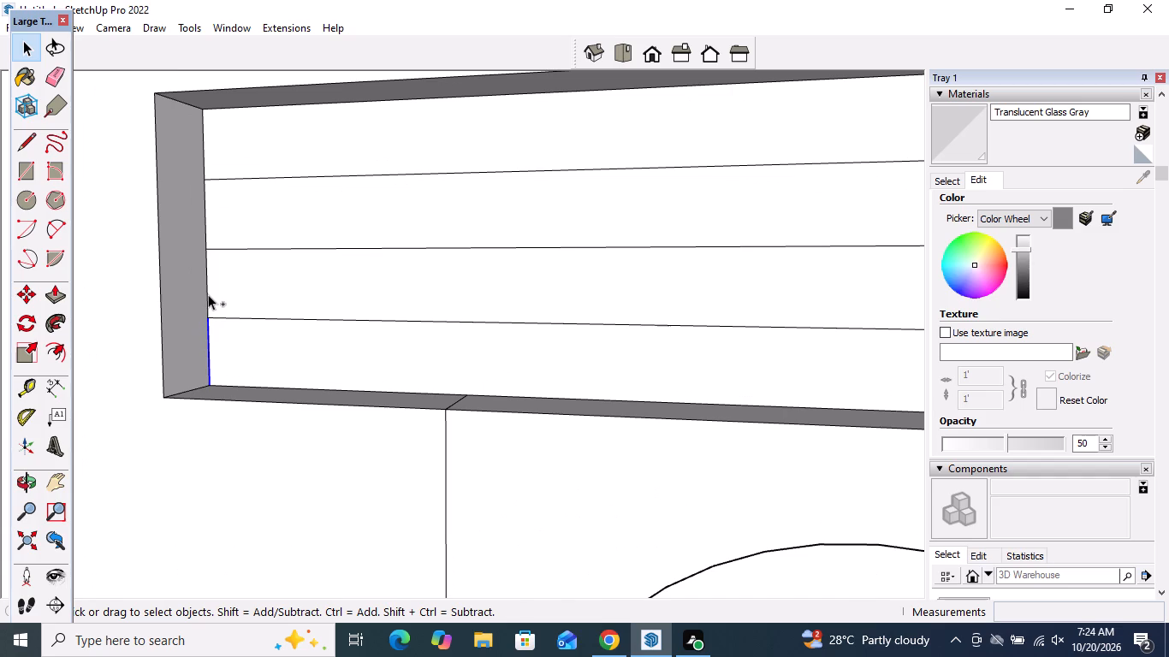
ctrl+click(208, 294)
ctrl+click(205, 216)
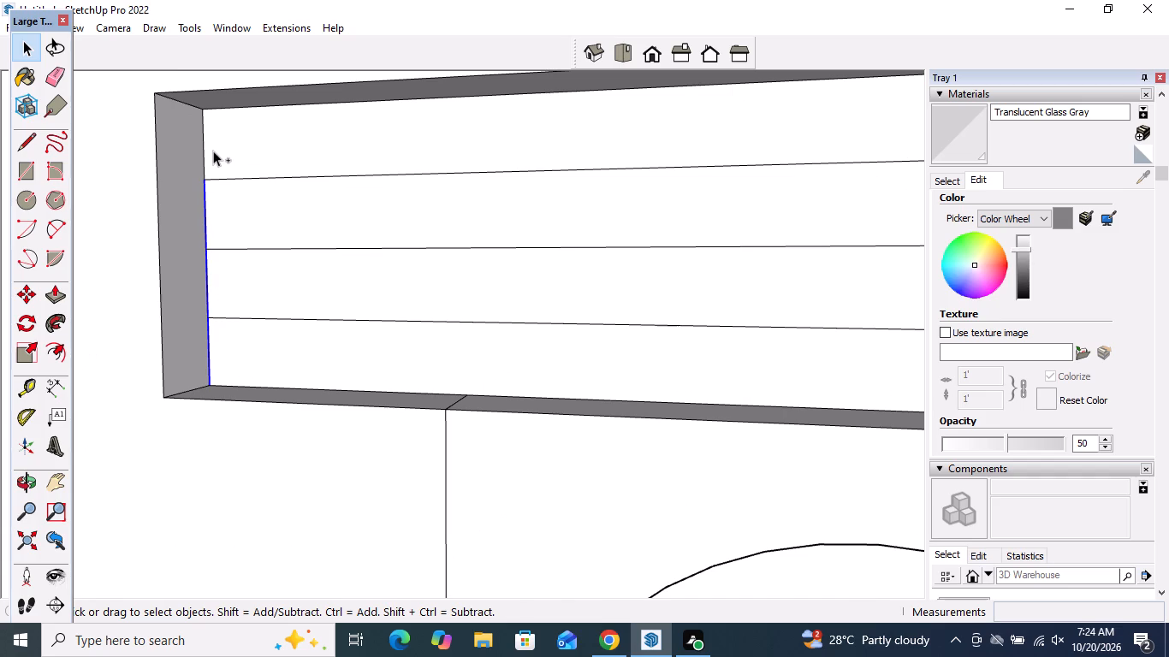
ctrl+click(203, 153)
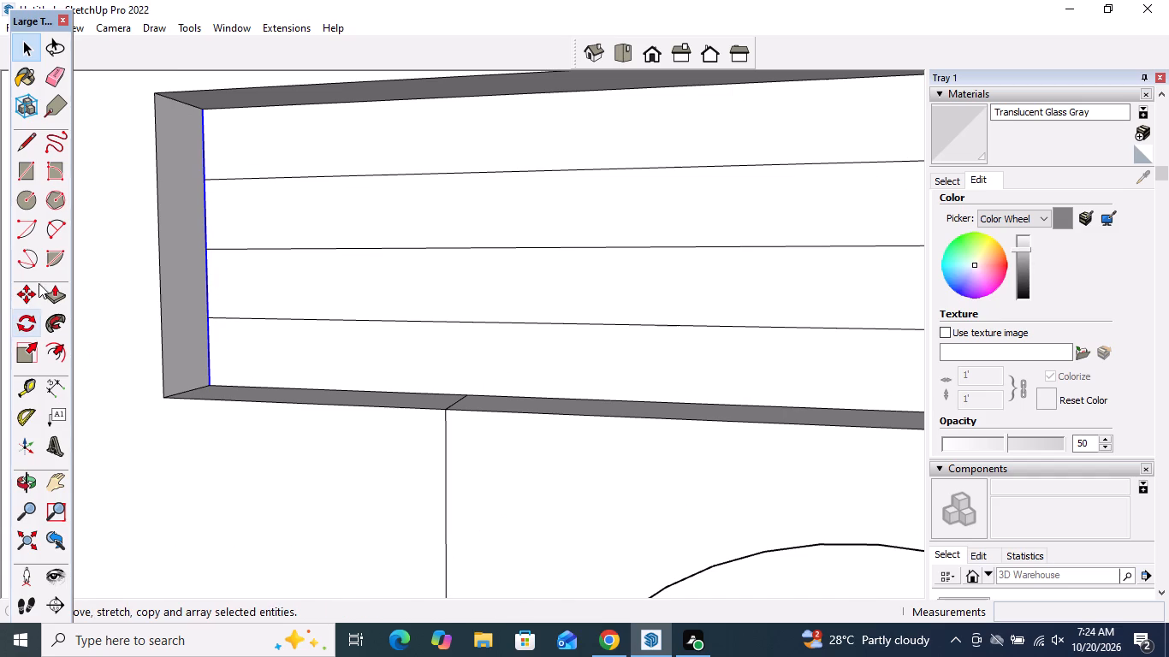
click(29, 293)
click(210, 383)
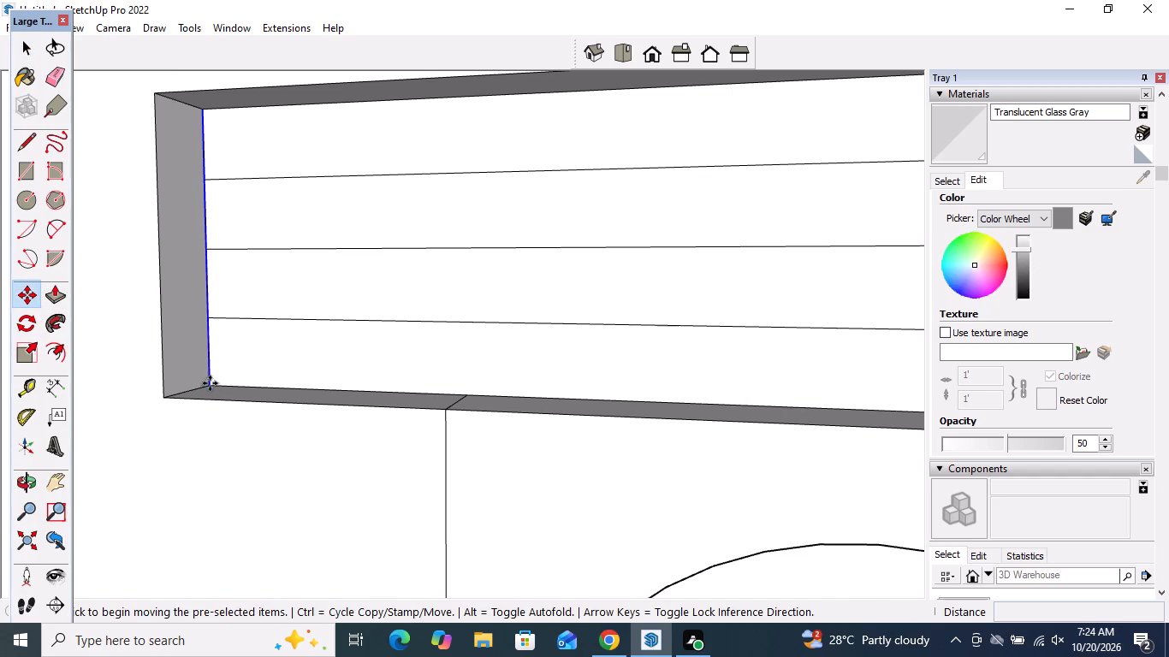
scroll(242, 380, down, 10)
middle_drag(241, 377, 354, 394)
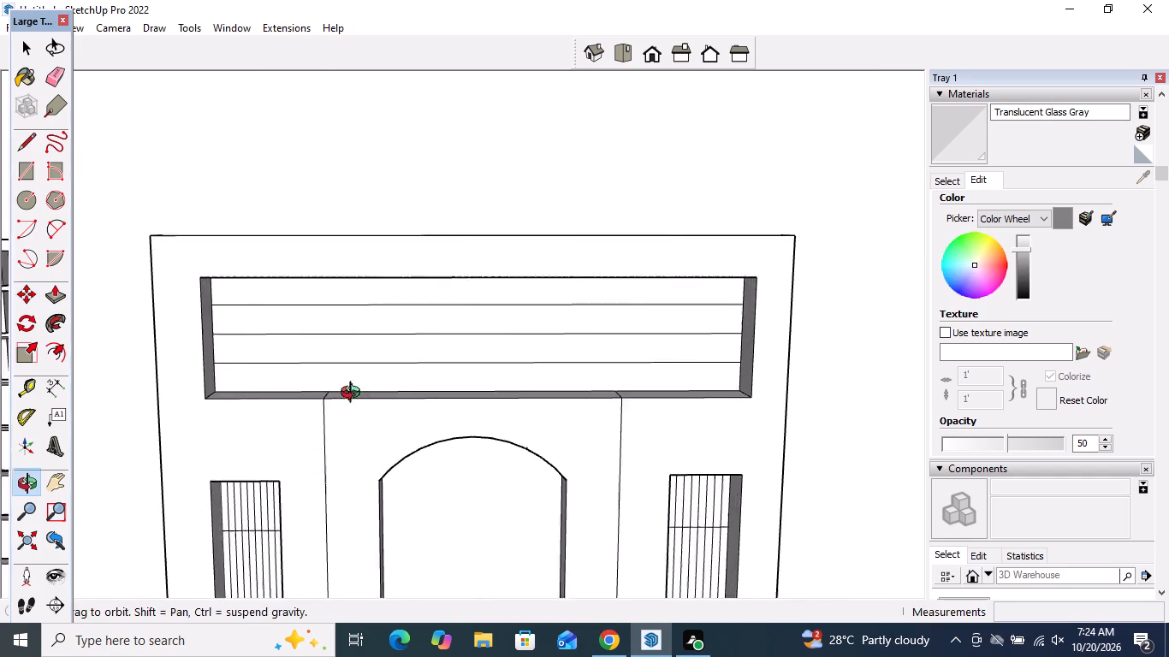
middle_drag(354, 394, 417, 399)
scroll(646, 353, up, 8)
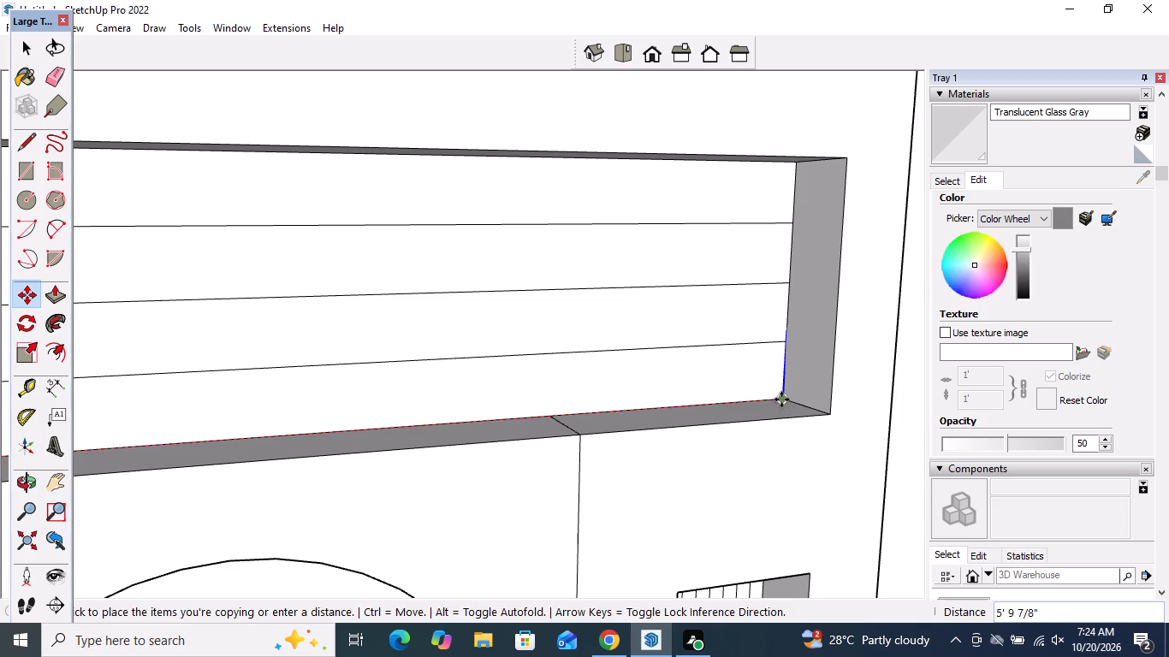
click(781, 400)
text(/7)
key(Return)
key(space)
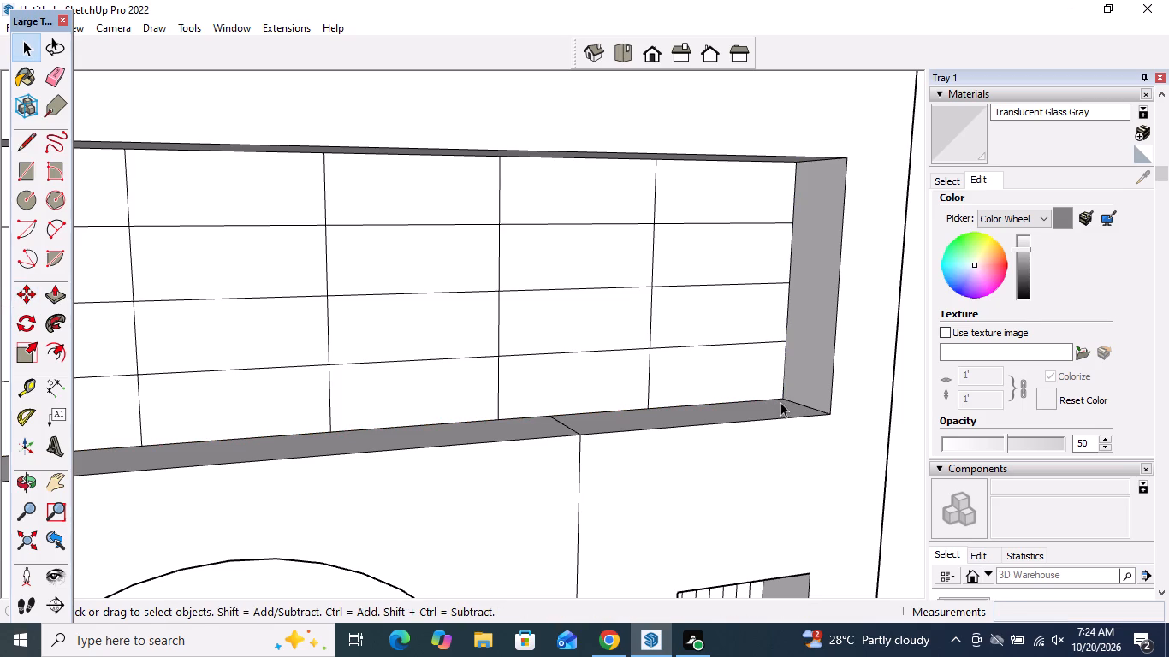
scroll(683, 278, down, 20)
scroll(683, 278, down, 2)
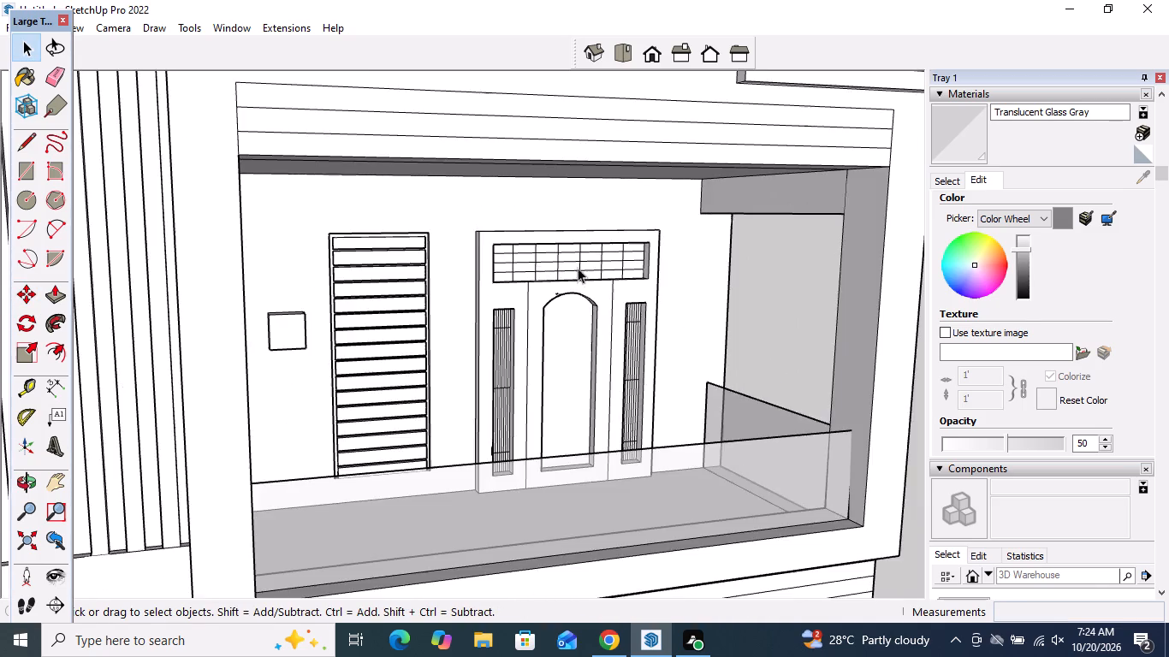
middle_drag(587, 273, 456, 273)
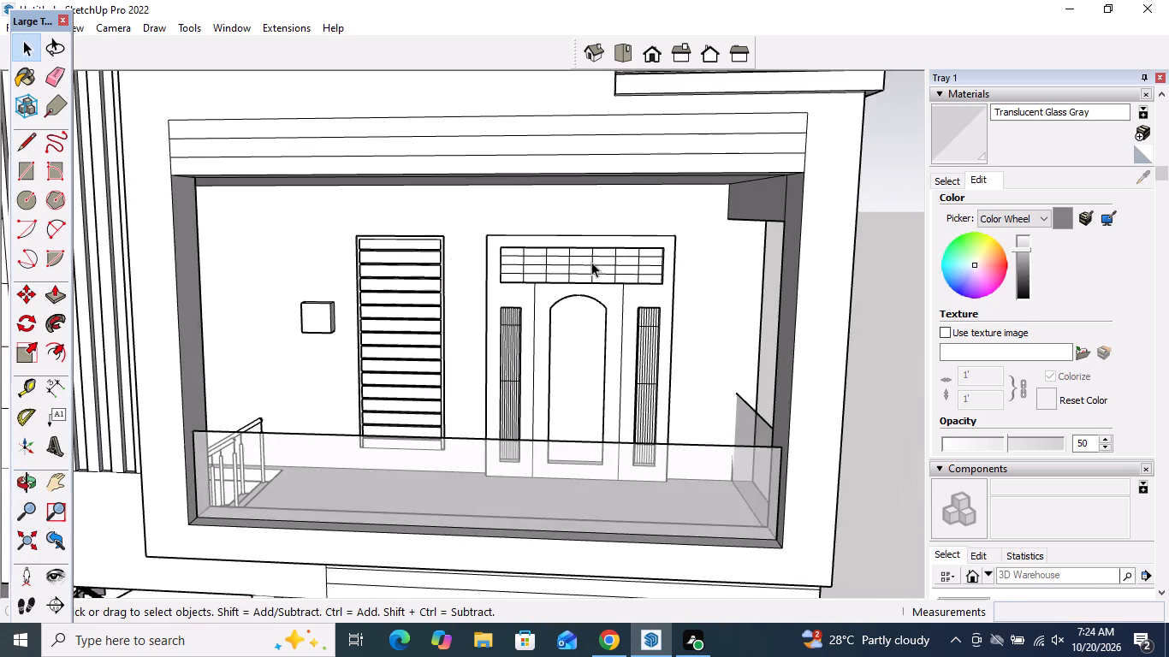
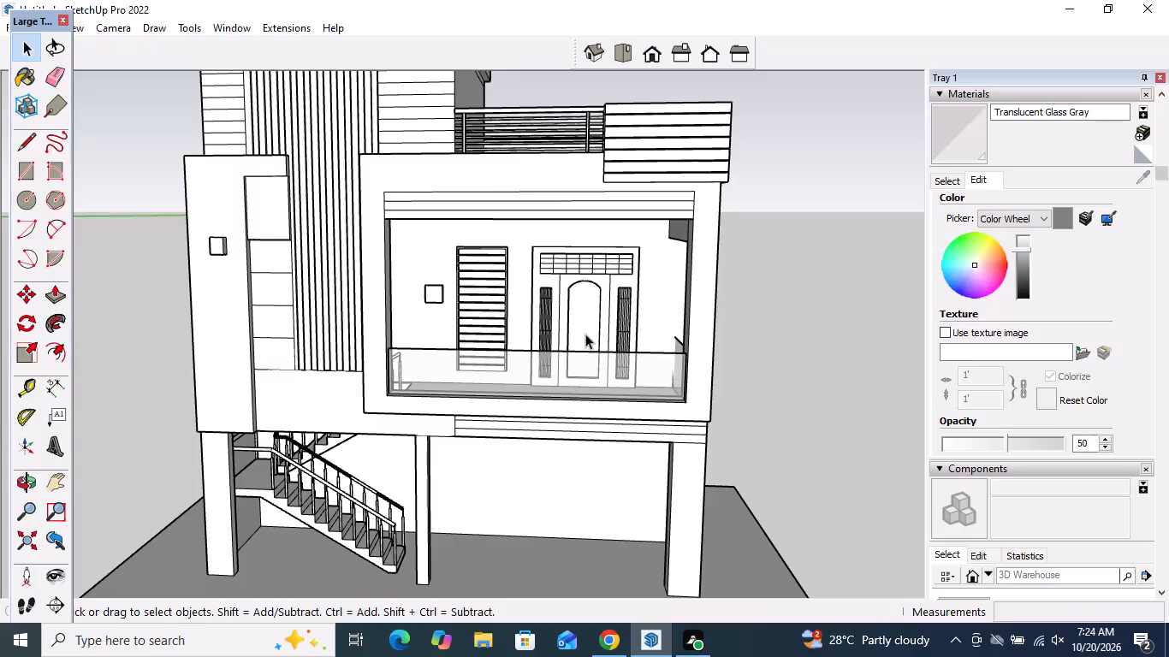
Draw a vertical centre line about 6' 3 15/16" long on the arched panel's back face, from bottom edge midpoint to arch apex.
middle_drag(586, 329, 579, 390)
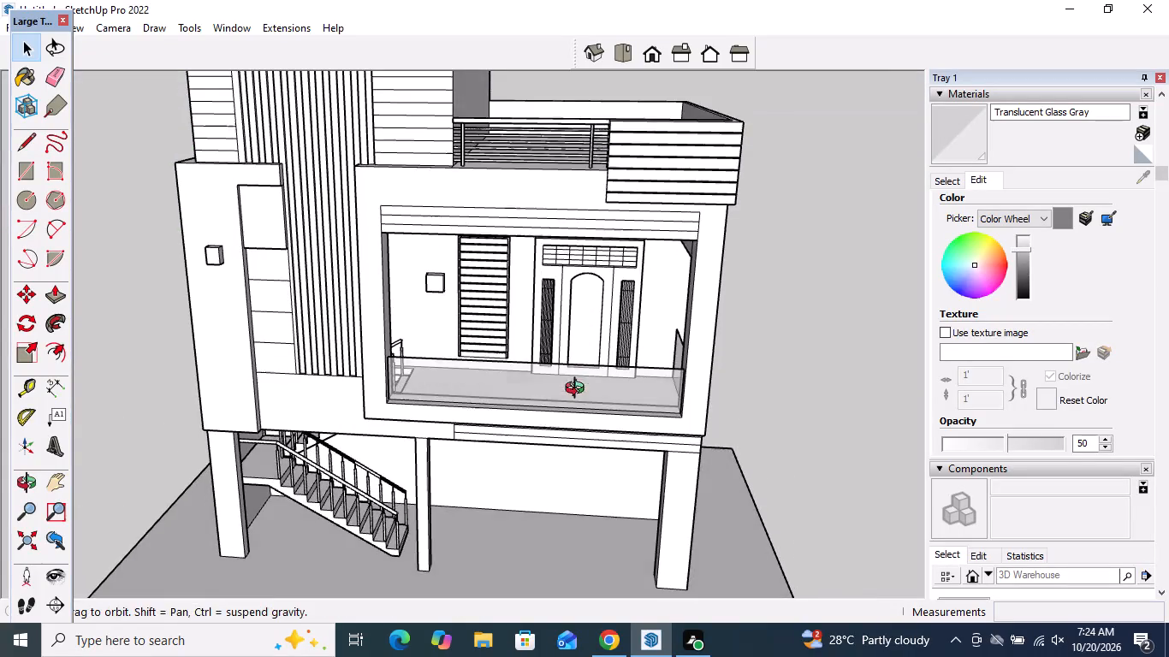
middle_drag(579, 390, 579, 392)
scroll(575, 332, up, 8)
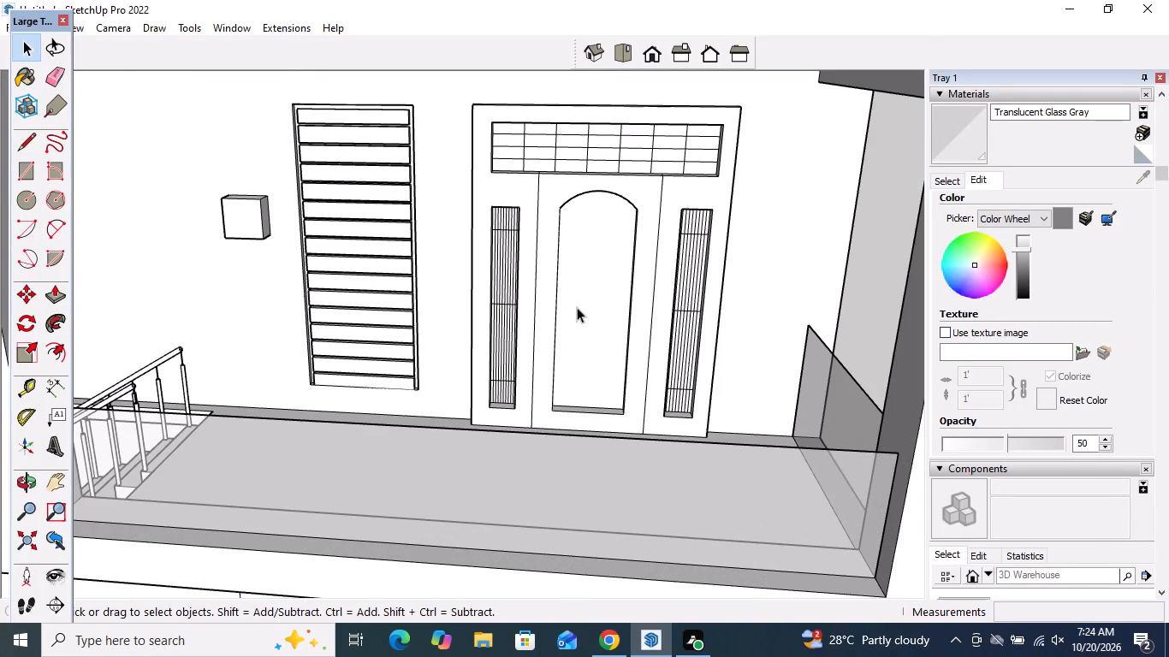
click(28, 143)
scroll(587, 370, up, 4)
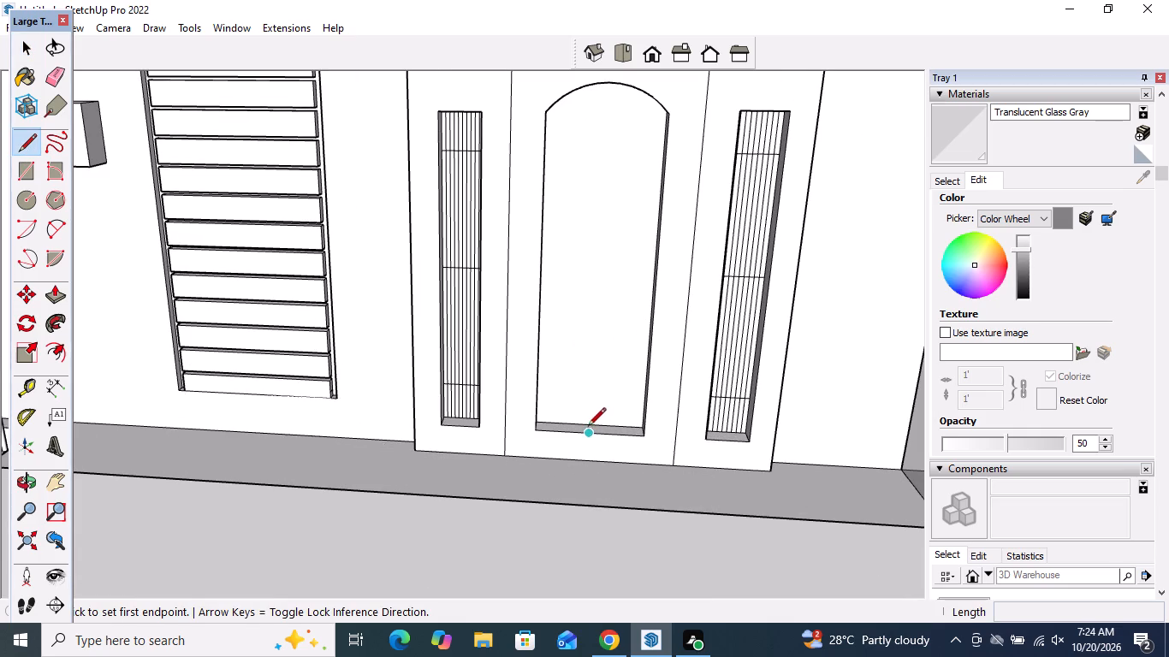
click(586, 422)
middle_drag(575, 261, 586, 114)
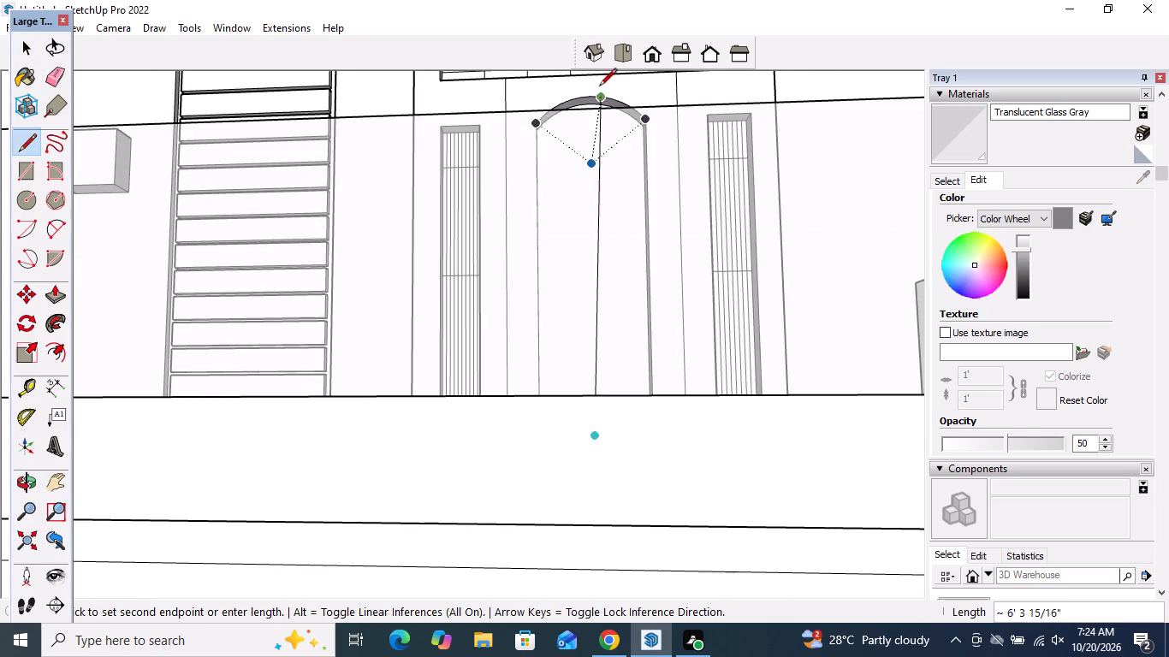
scroll(599, 87, up, 11)
click(583, 121)
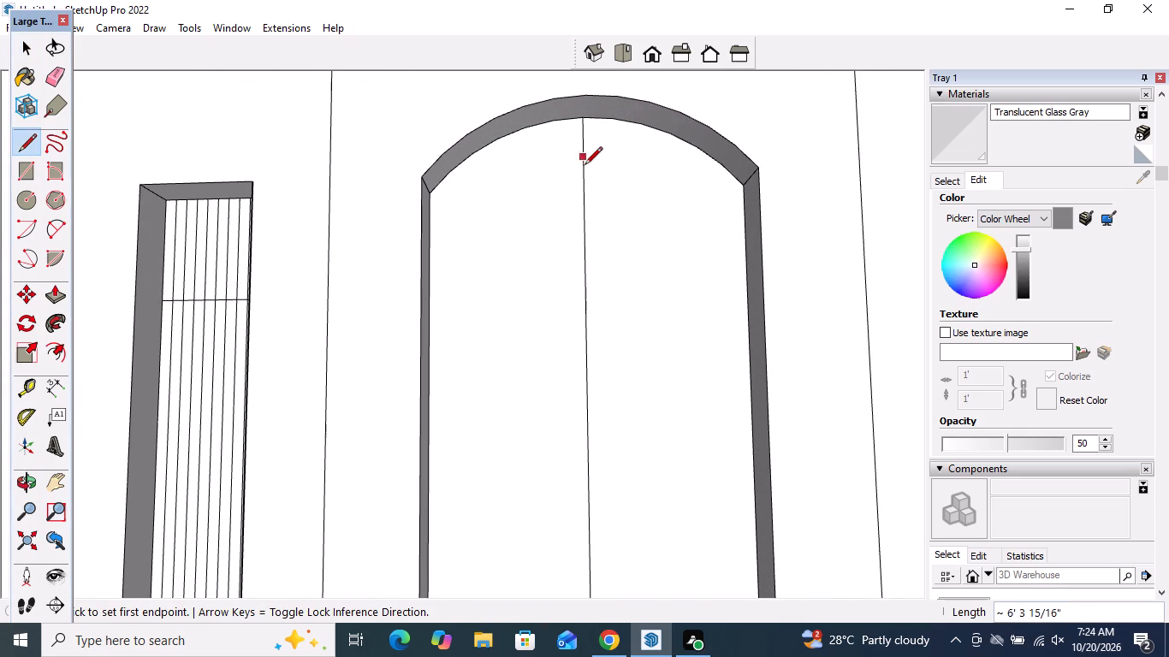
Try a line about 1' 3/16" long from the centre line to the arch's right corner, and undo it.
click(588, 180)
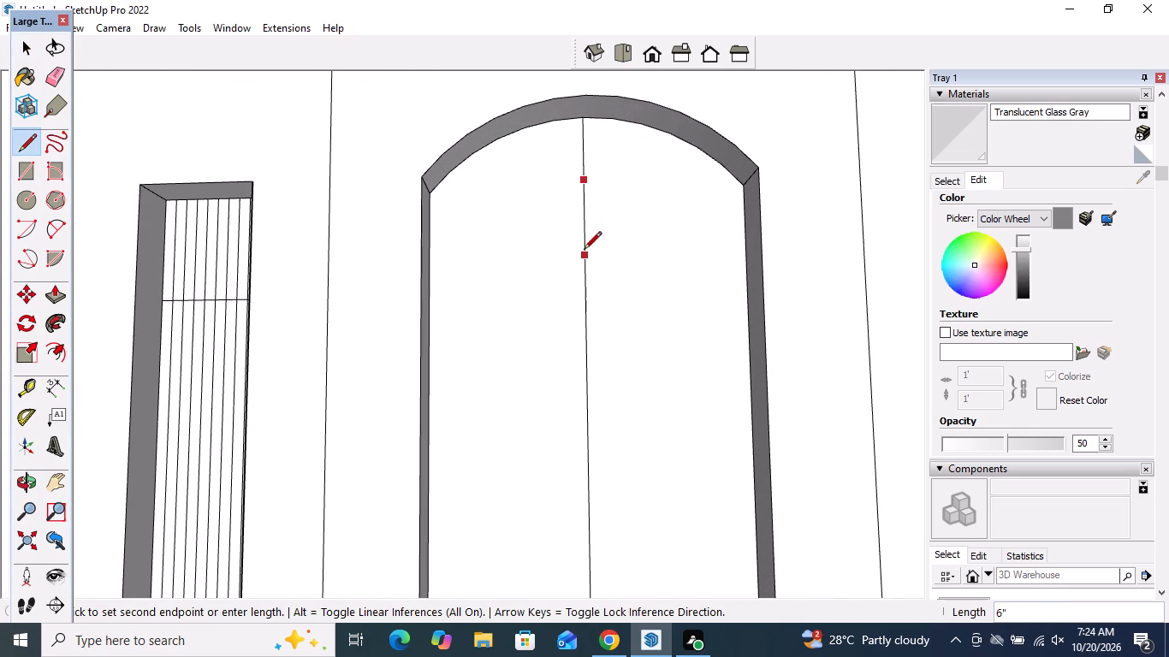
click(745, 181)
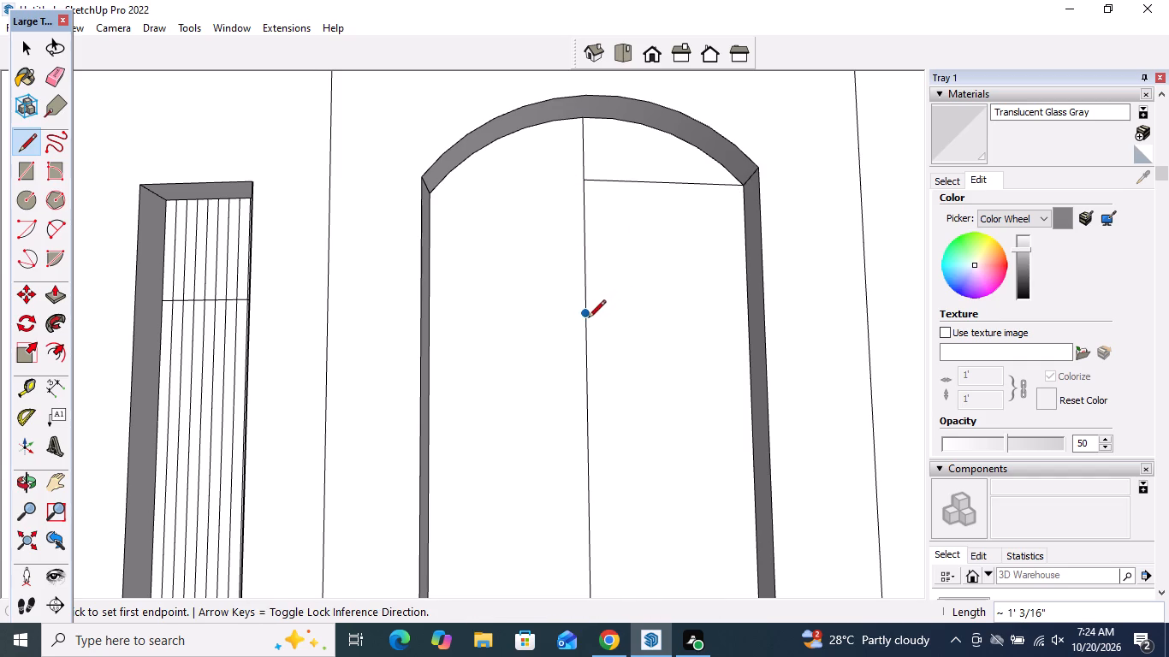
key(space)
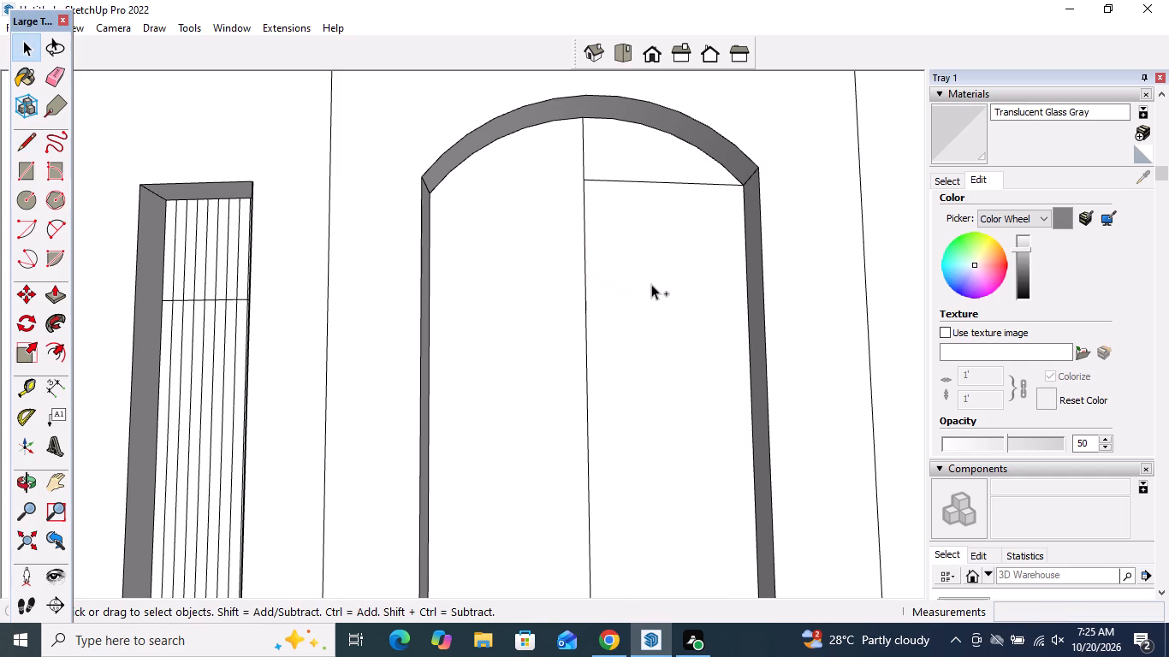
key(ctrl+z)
Draw a 1' 1 1/4" diagonal from the arch's right corner toward the centre line, continuing about 5' 1 3/4" vertically to the bottom edge.
click(33, 151)
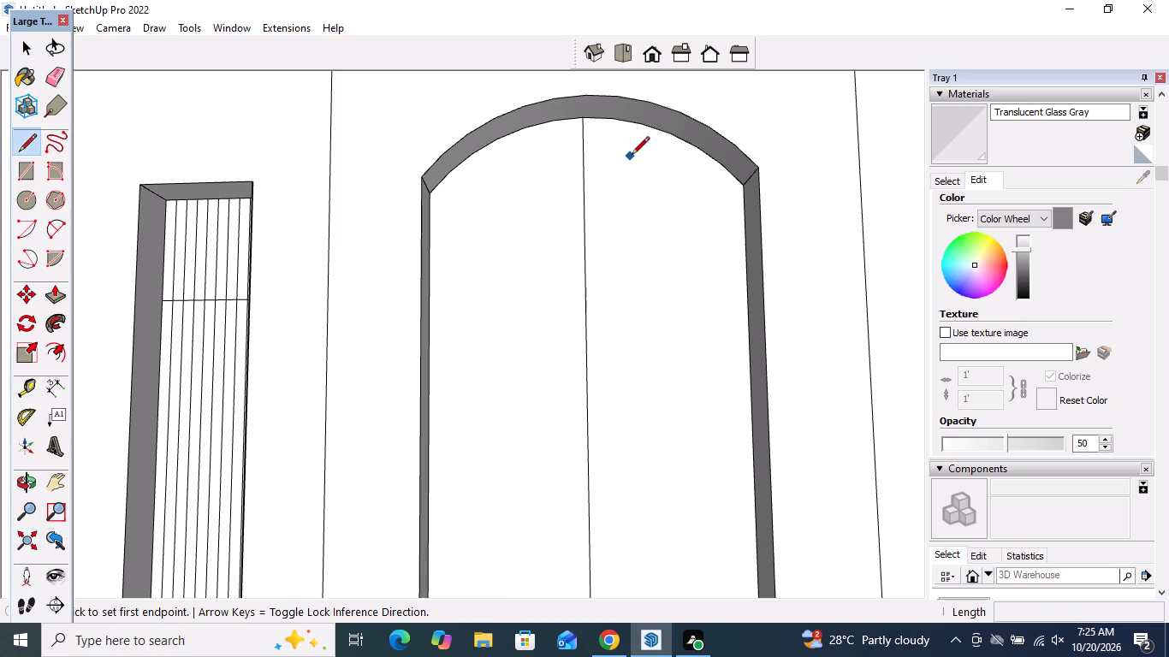
click(740, 187)
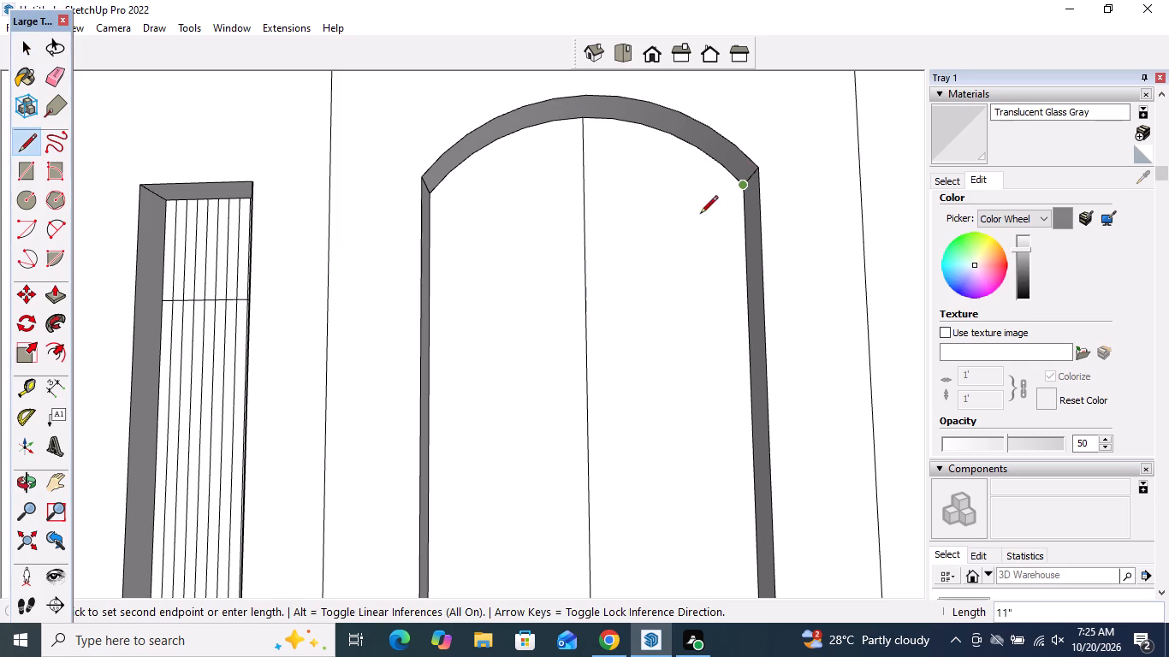
click(608, 295)
middle_drag(608, 293, 584, 457)
scroll(610, 273, down, 10)
scroll(590, 549, up, 5)
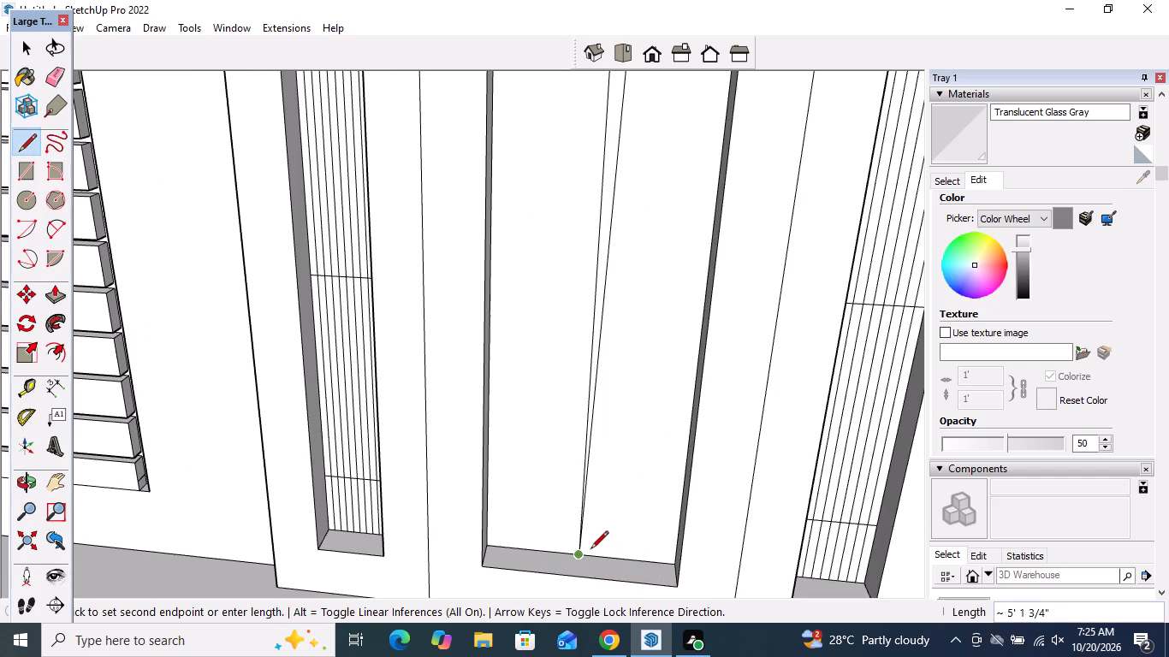
click(591, 550)
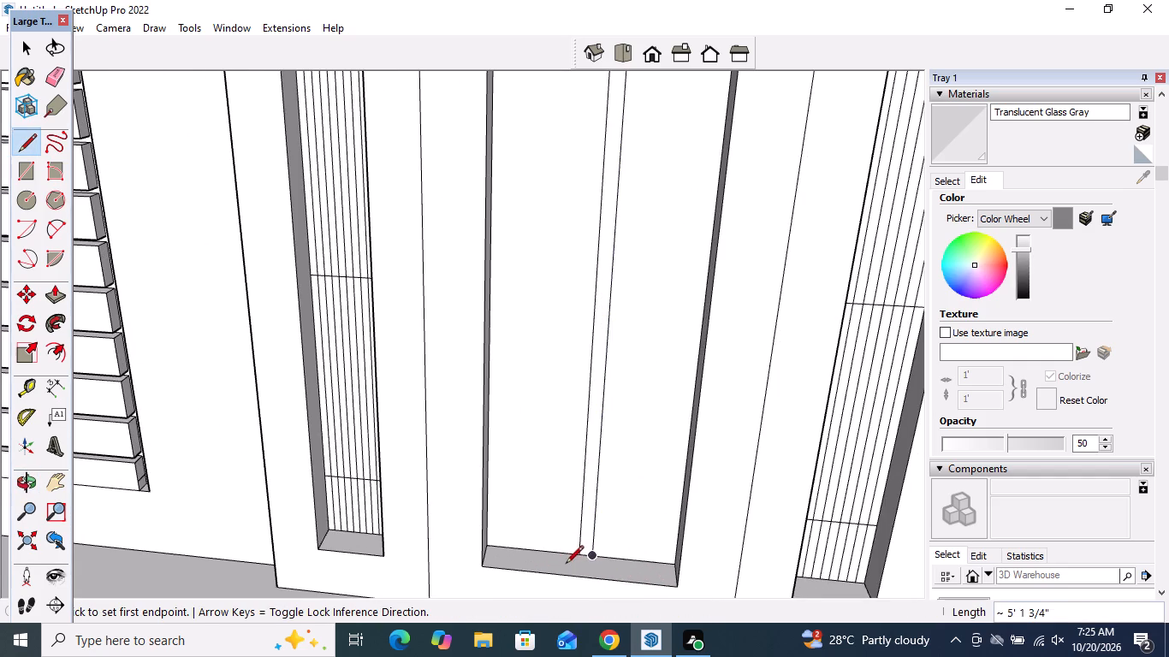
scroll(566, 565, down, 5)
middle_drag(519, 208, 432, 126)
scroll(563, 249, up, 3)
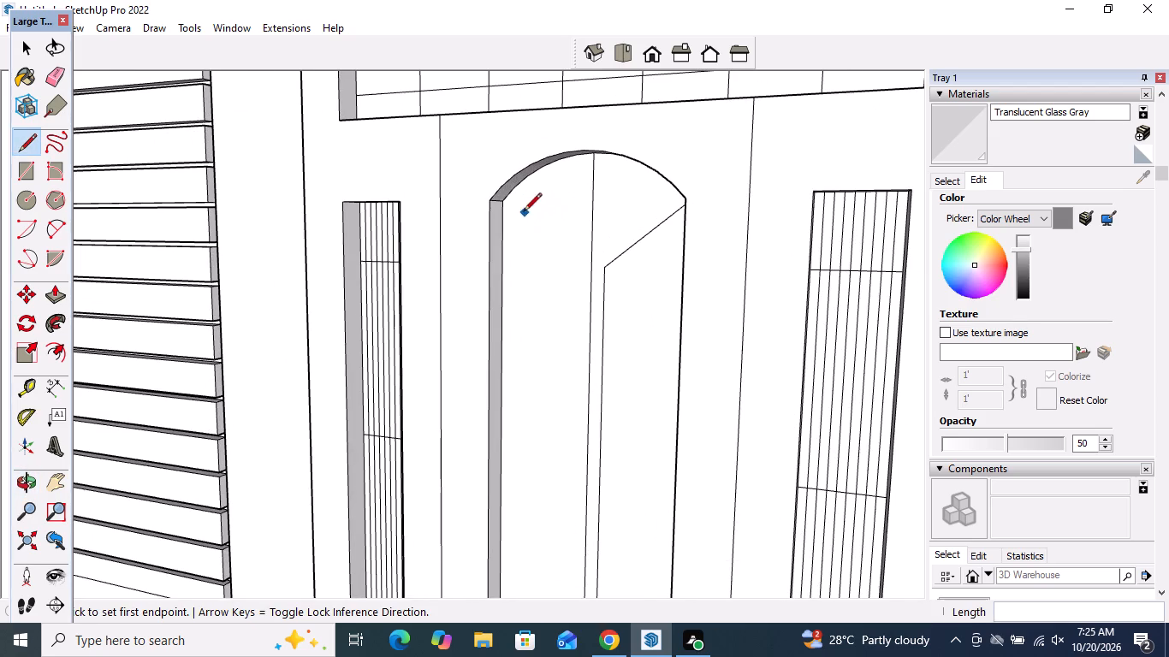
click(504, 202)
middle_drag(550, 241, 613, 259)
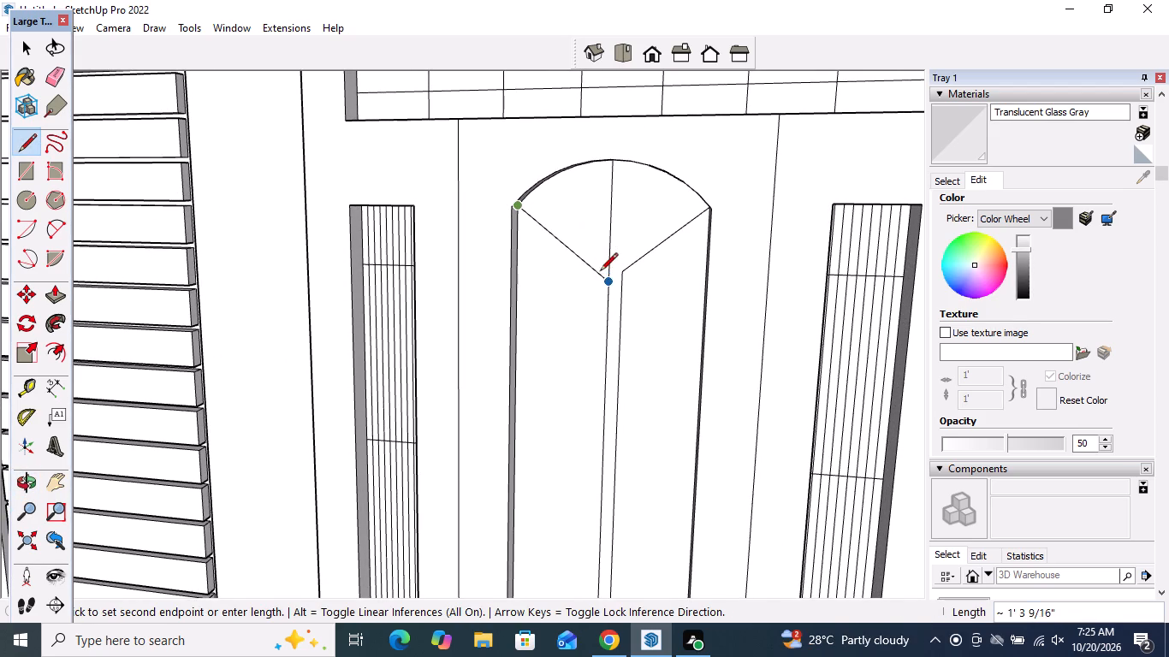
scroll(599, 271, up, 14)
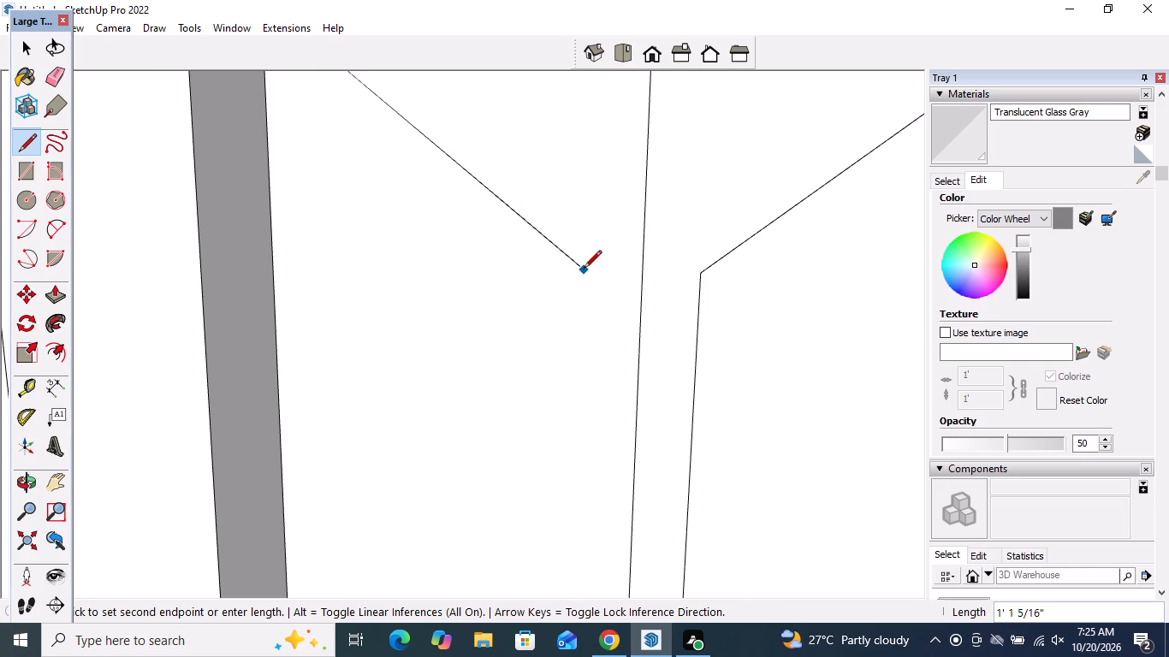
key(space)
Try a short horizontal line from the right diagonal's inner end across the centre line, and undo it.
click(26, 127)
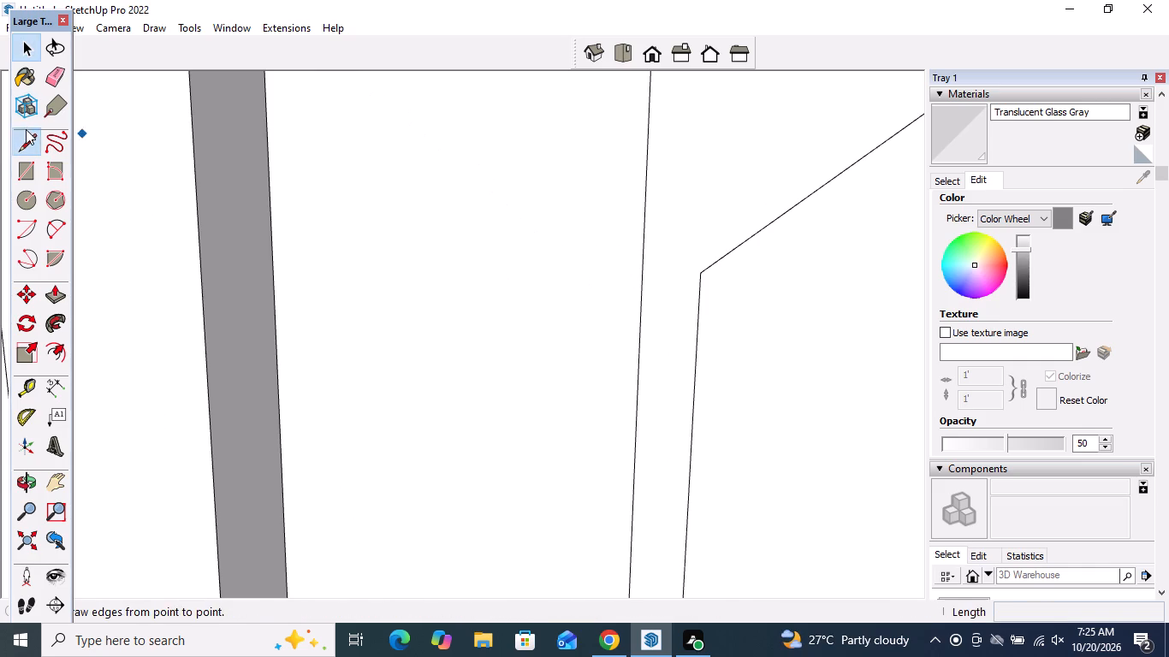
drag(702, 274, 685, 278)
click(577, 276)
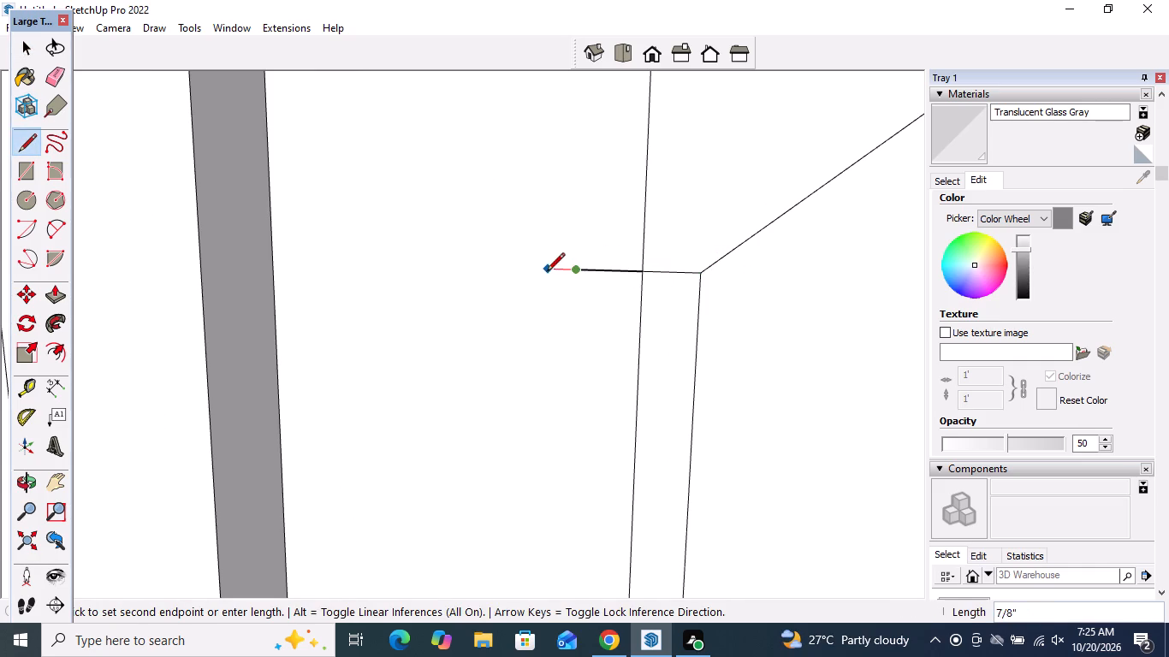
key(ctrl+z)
Draw an 8 1/4" horizontal reference line from the right diagonal's inner end across the centre line.
middle_drag(619, 281, 625, 215)
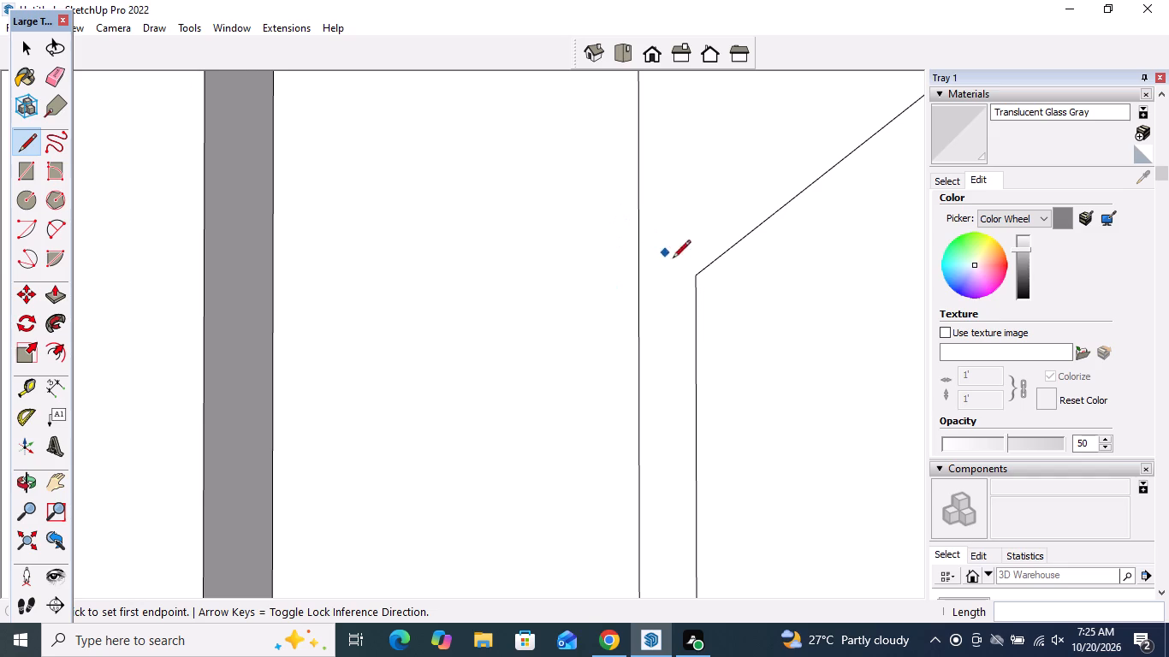
click(696, 275)
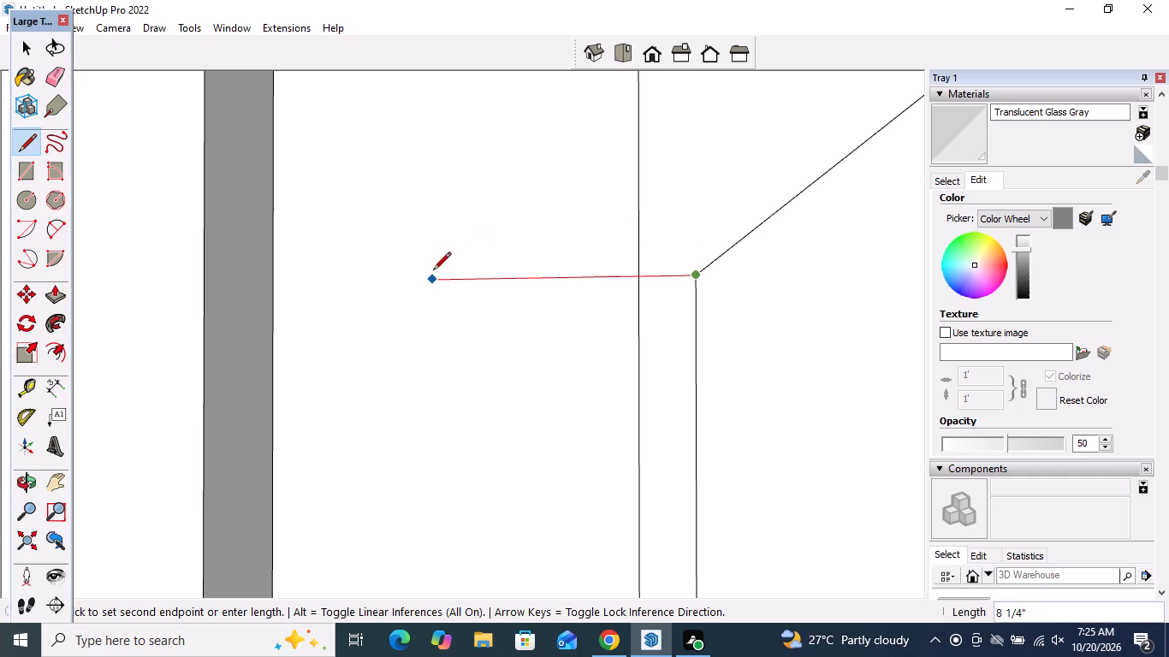
click(433, 272)
key(space)
scroll(393, 376, down, 5)
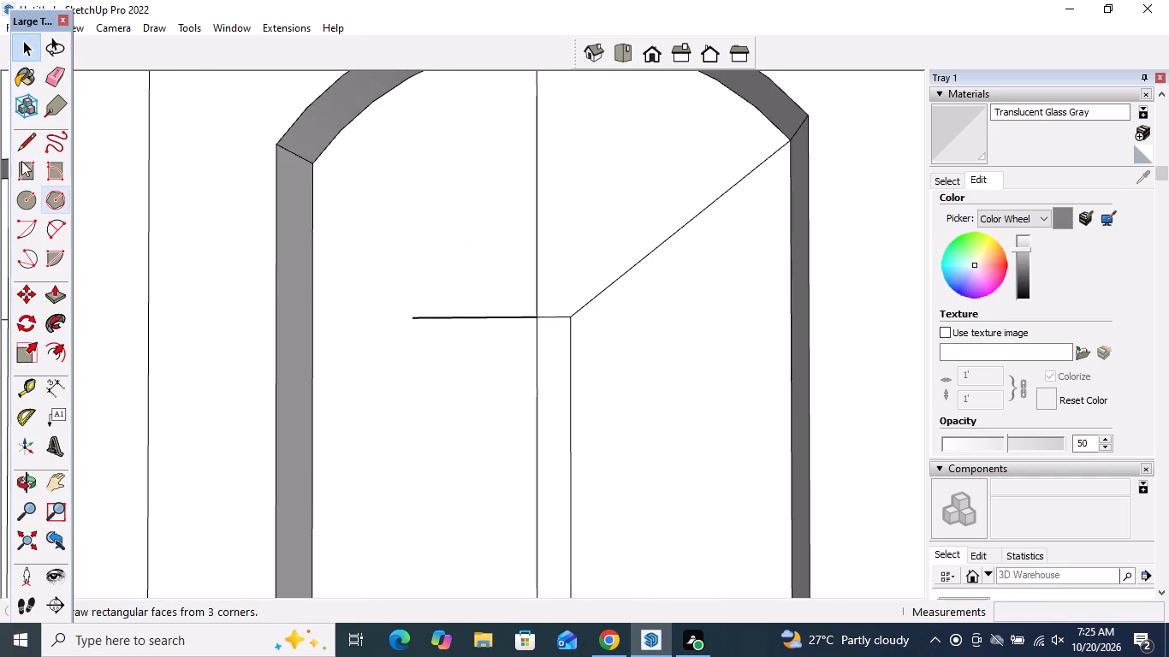
Draw a diagonal about 1' 3 9/16" long from the arch's left corner to the centre line, crossing the horizontal reference line.
click(27, 146)
click(310, 165)
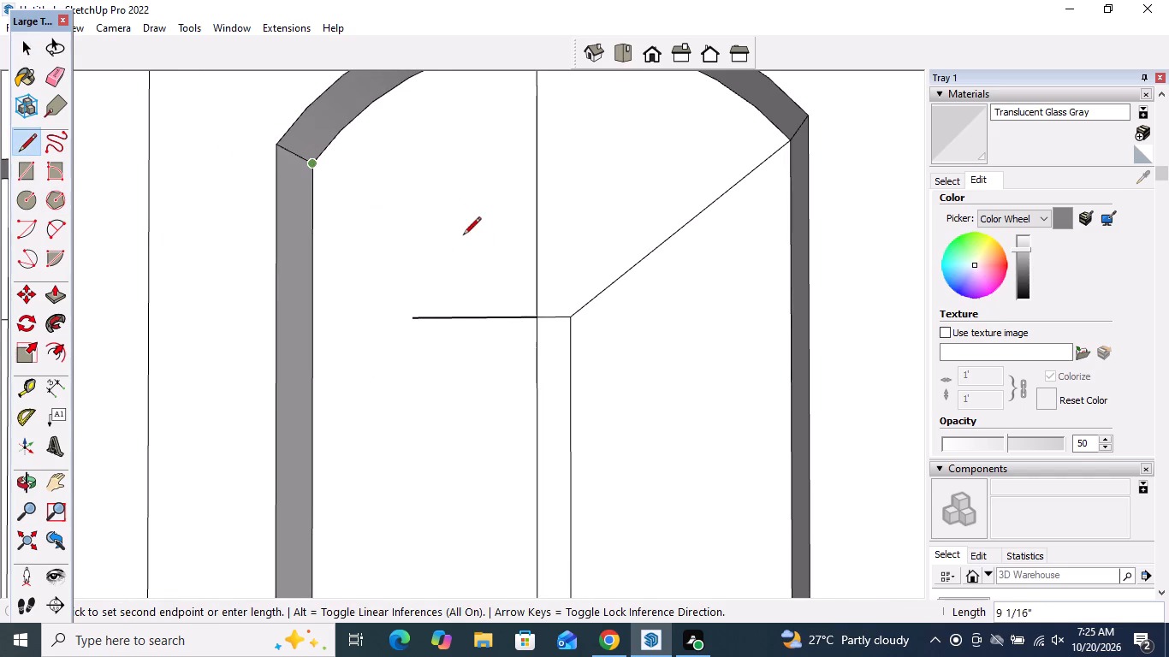
scroll(534, 321, down, 5)
click(532, 336)
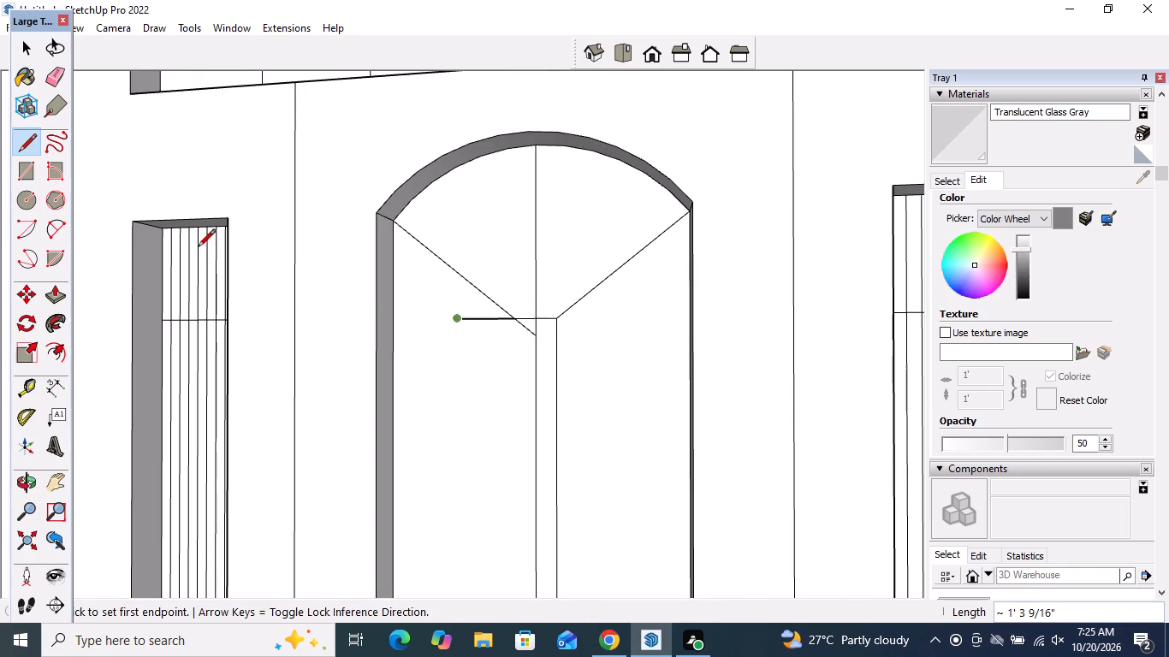
Erase the left diagonal's end below the horizontal reference line and the reference line's stub beyond the diagonal.
click(49, 74)
scroll(584, 318, up, 4)
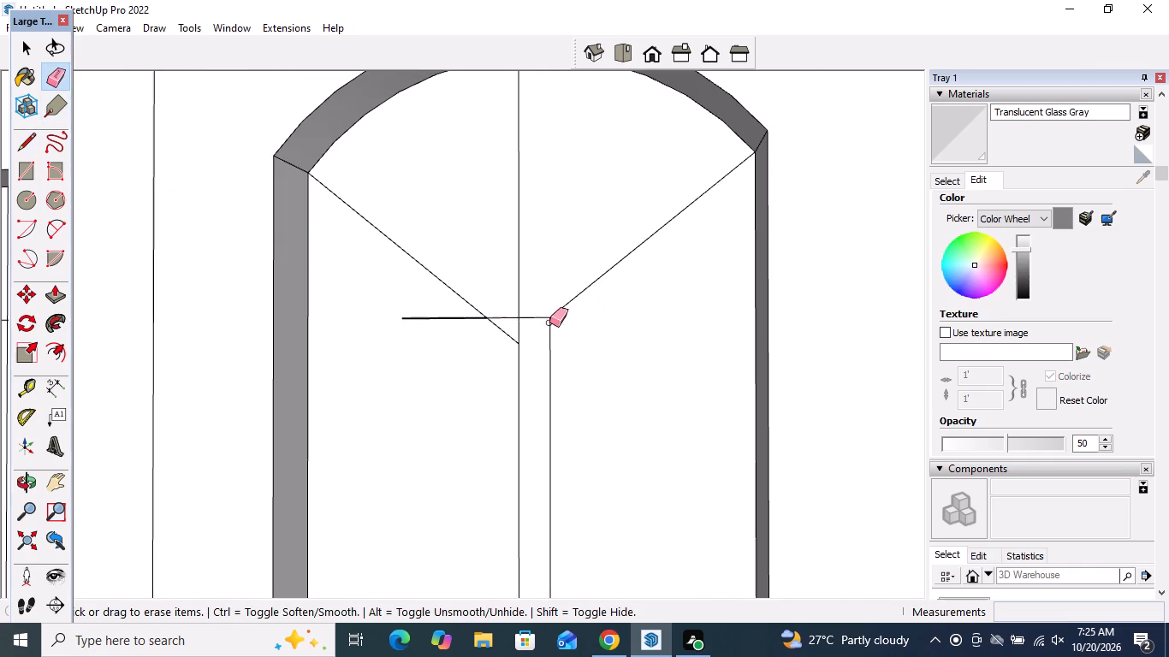
click(501, 329)
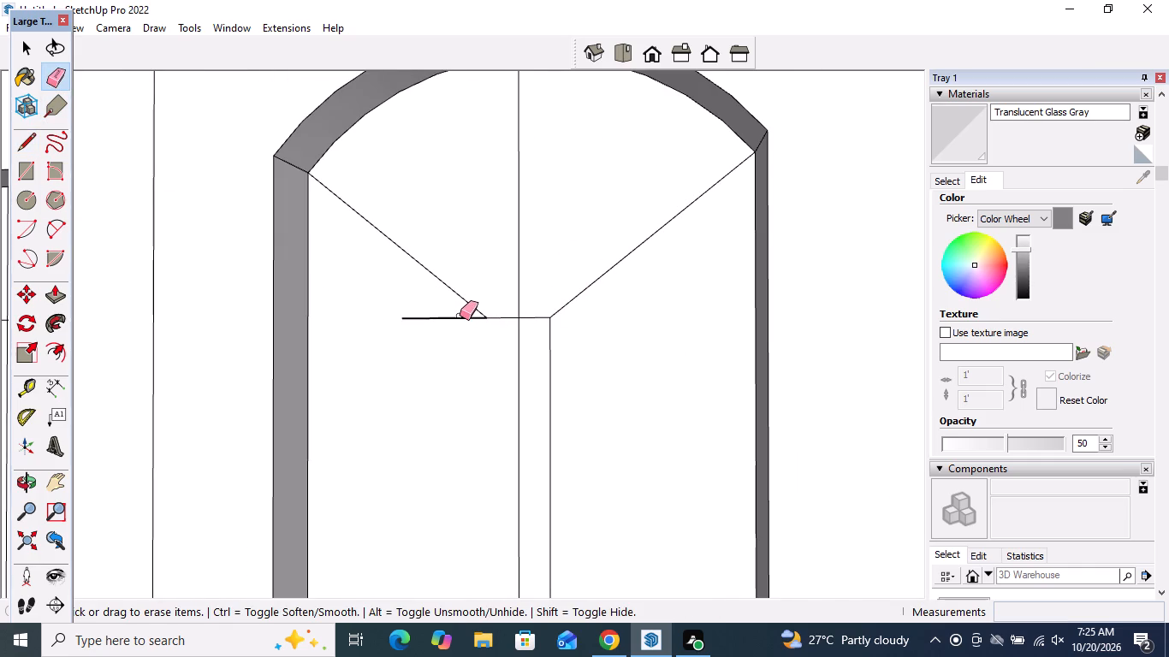
click(459, 317)
key(space)
Delete the two remaining horizontal reference segments between the diagonals' inner ends.
scroll(516, 218, down, 4)
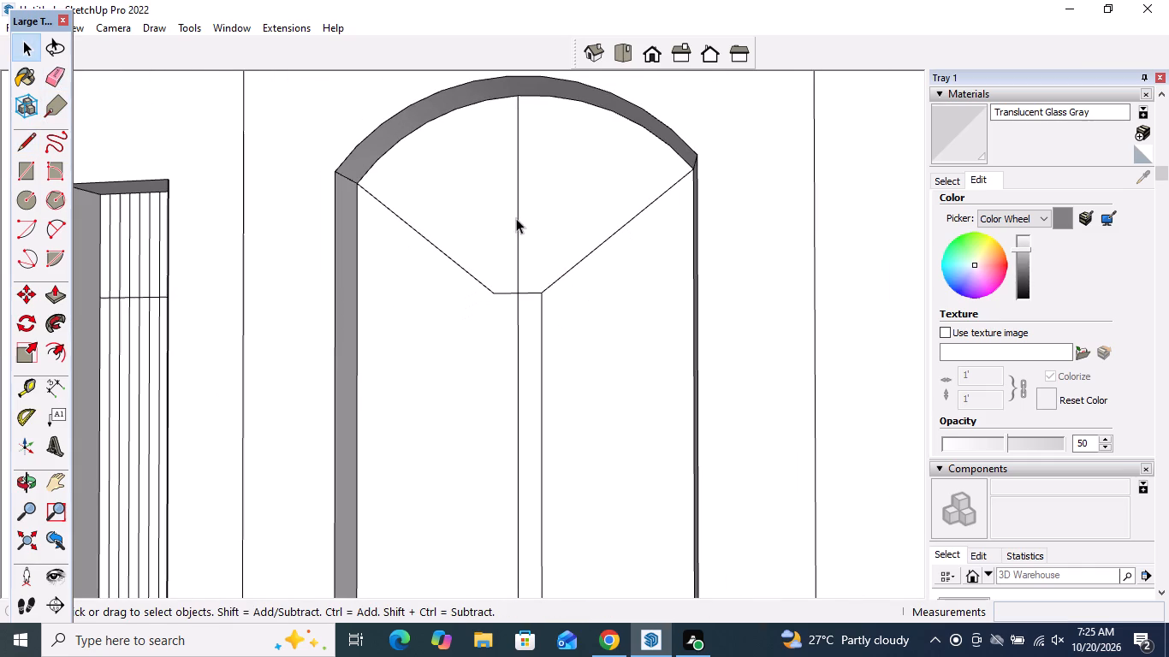
scroll(509, 275, up, 4)
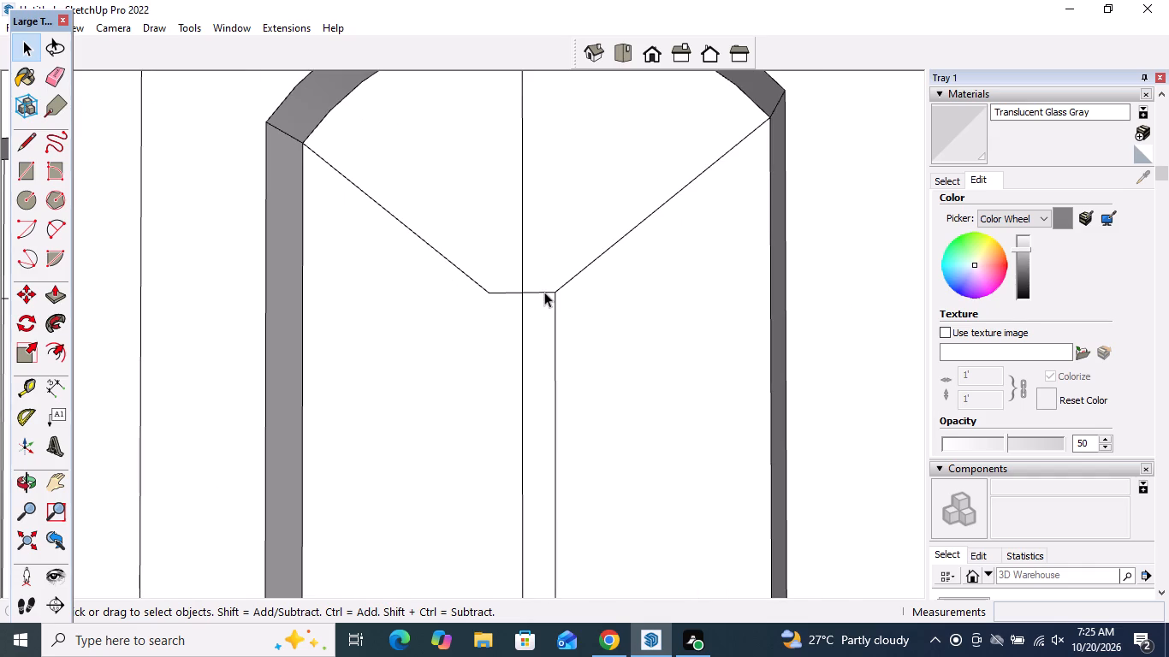
click(544, 290)
key(Delete)
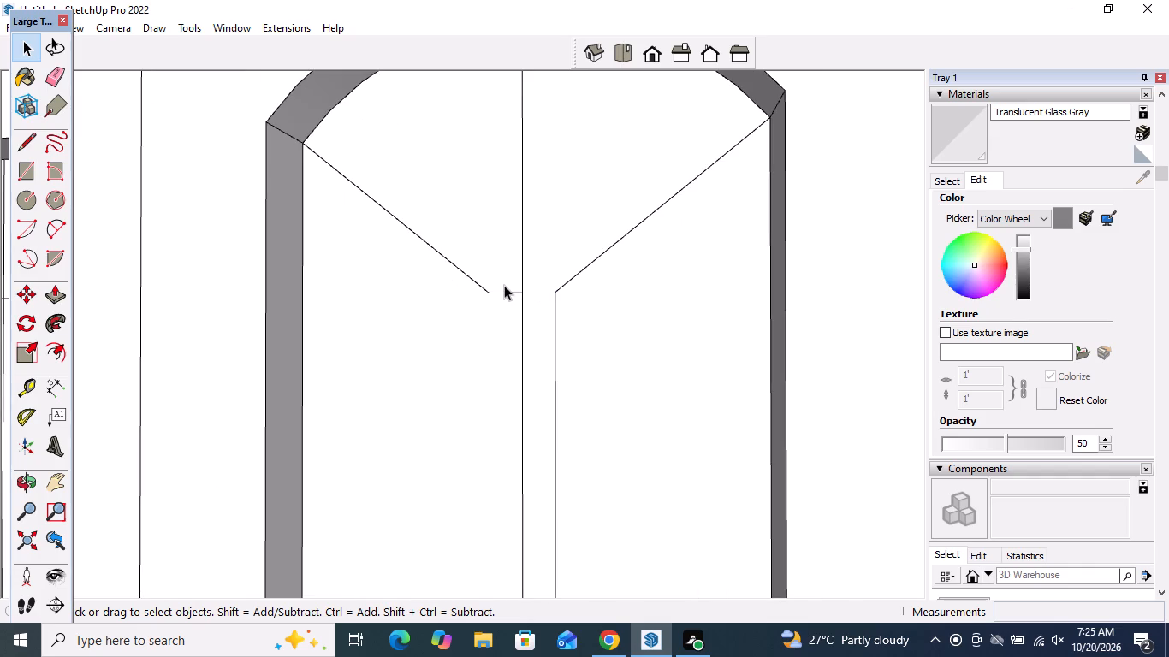
click(505, 293)
key(Delete)
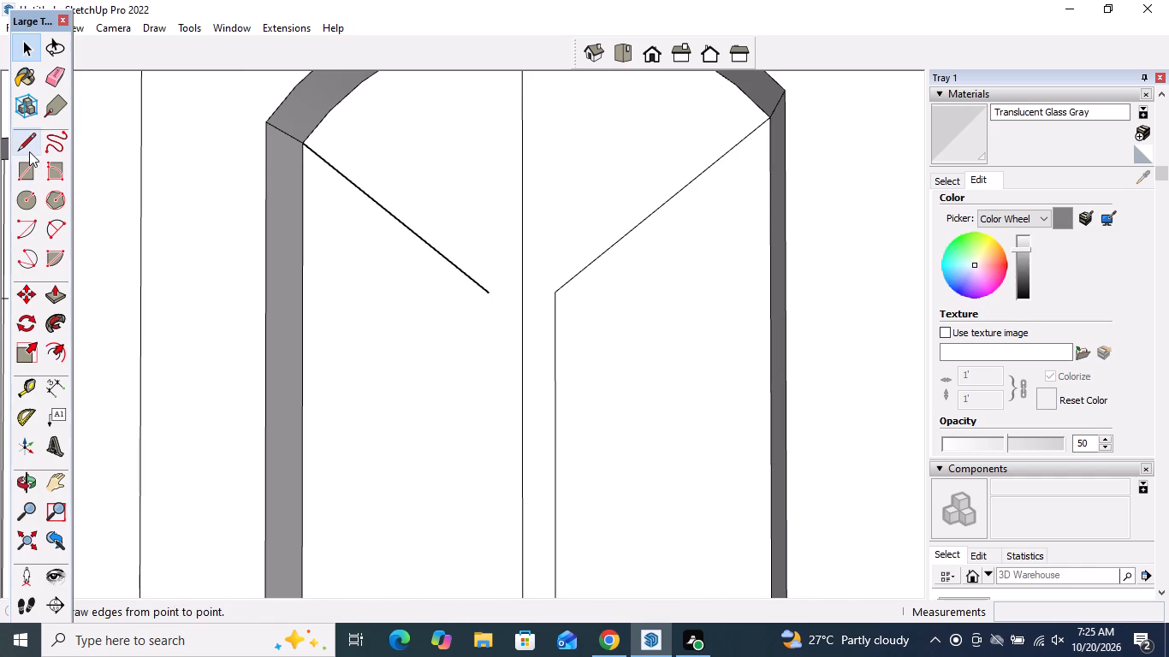
Draw a vertical line about 5' 1 3/4" long from the left diagonal's inner end down to the panel's bottom edge.
click(29, 151)
scroll(674, 132, down, 9)
middle_drag(674, 129, 674, 211)
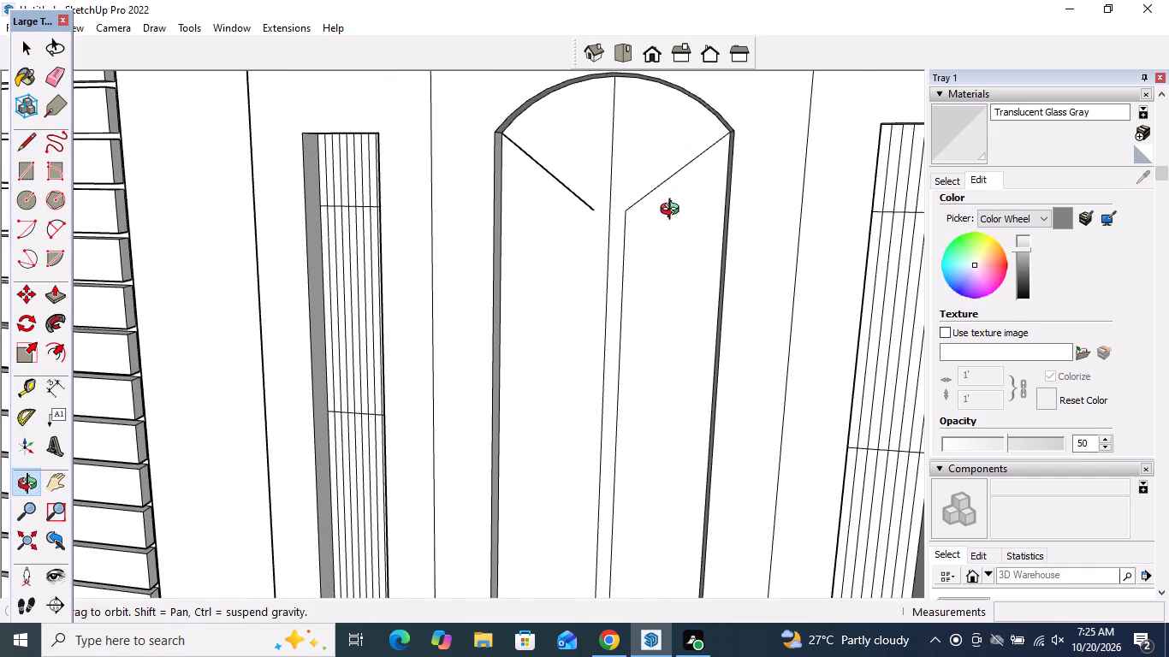
middle_drag(674, 211, 674, 212)
click(594, 214)
scroll(697, 157, down, 6)
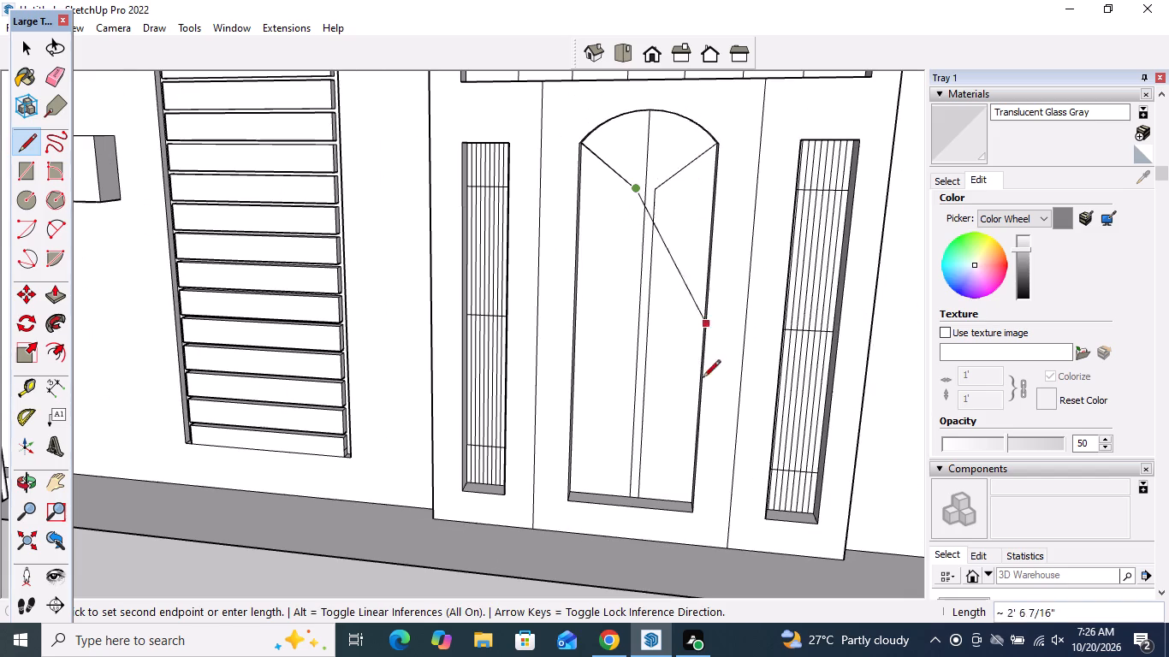
scroll(620, 484, up, 11)
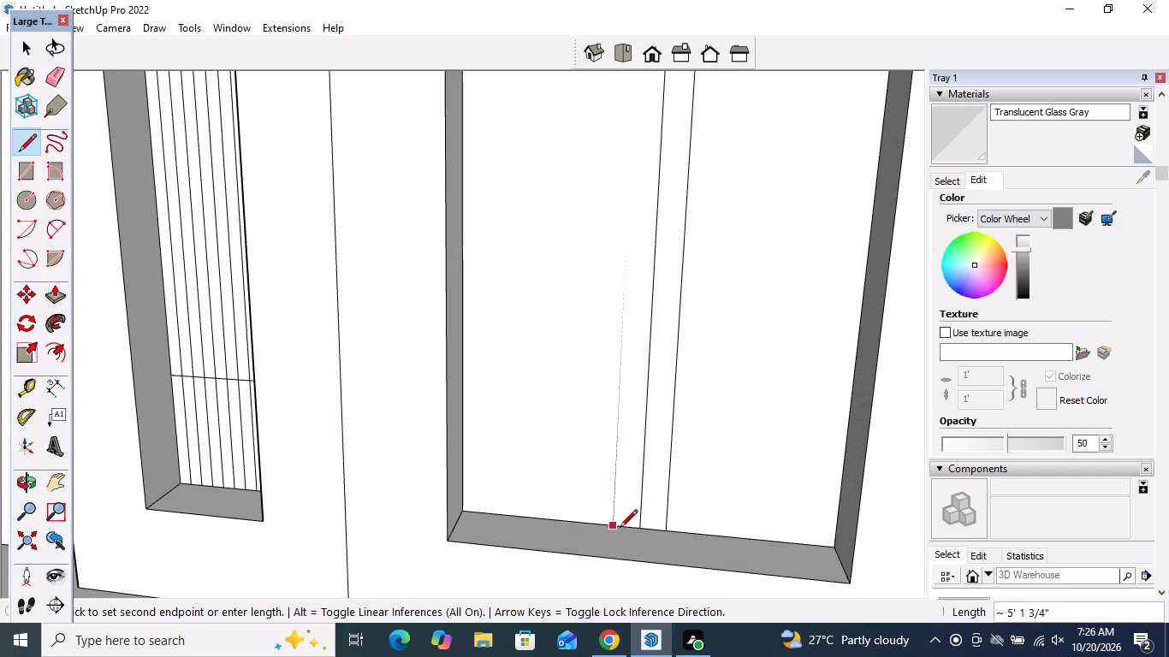
click(616, 529)
key(n)
key(space)
key(space)
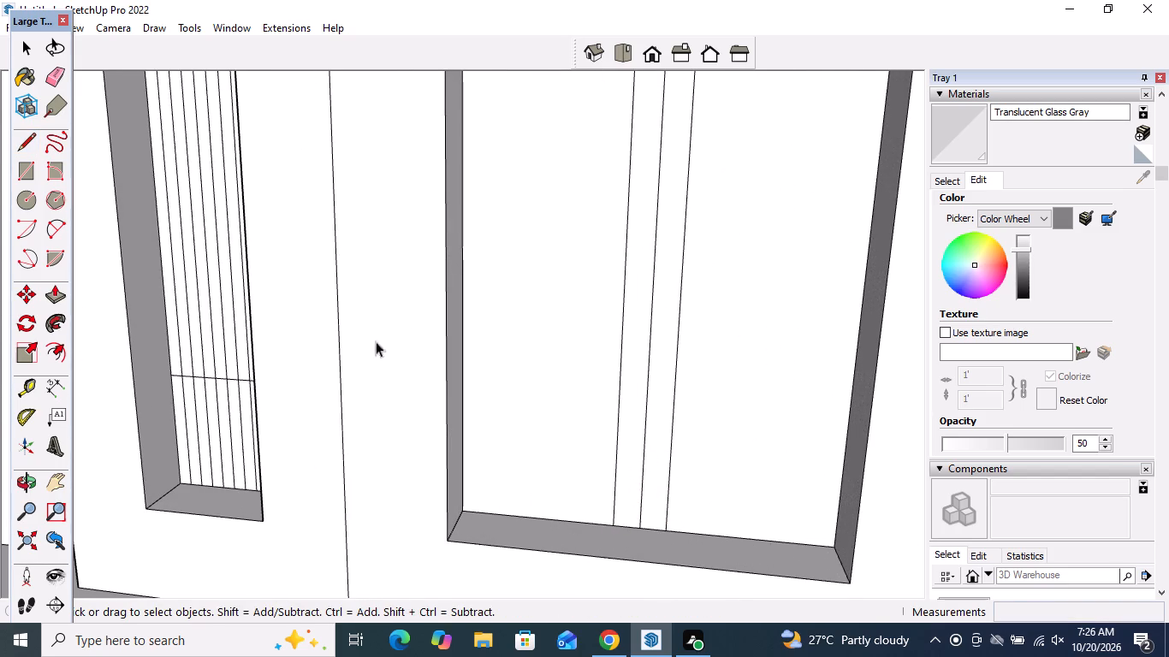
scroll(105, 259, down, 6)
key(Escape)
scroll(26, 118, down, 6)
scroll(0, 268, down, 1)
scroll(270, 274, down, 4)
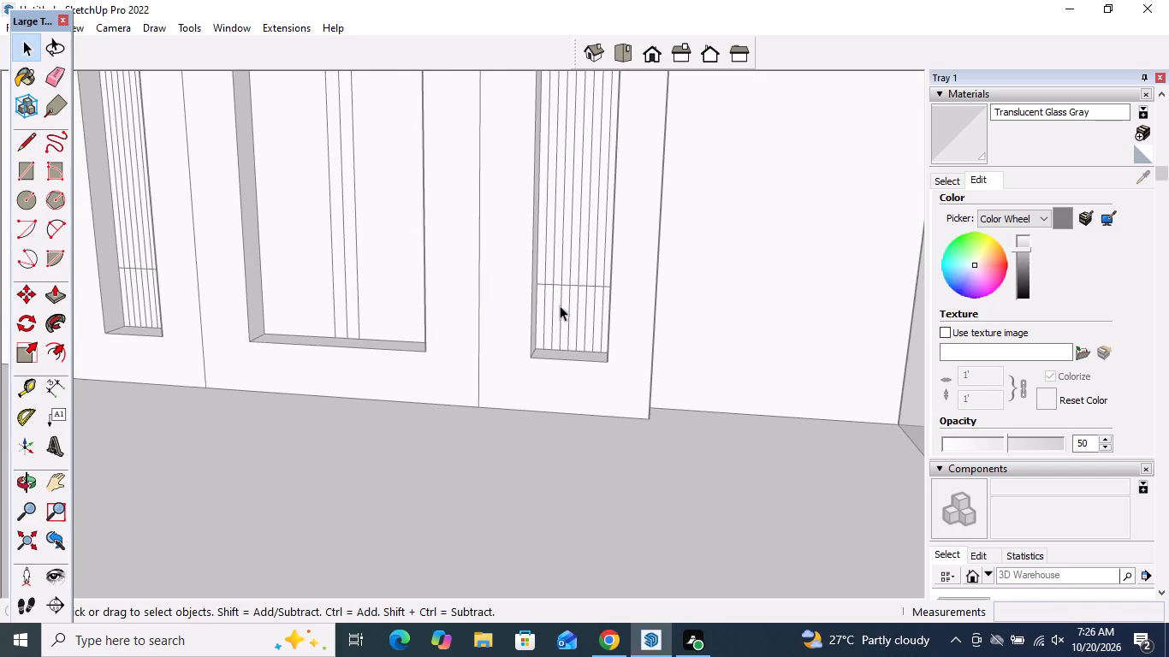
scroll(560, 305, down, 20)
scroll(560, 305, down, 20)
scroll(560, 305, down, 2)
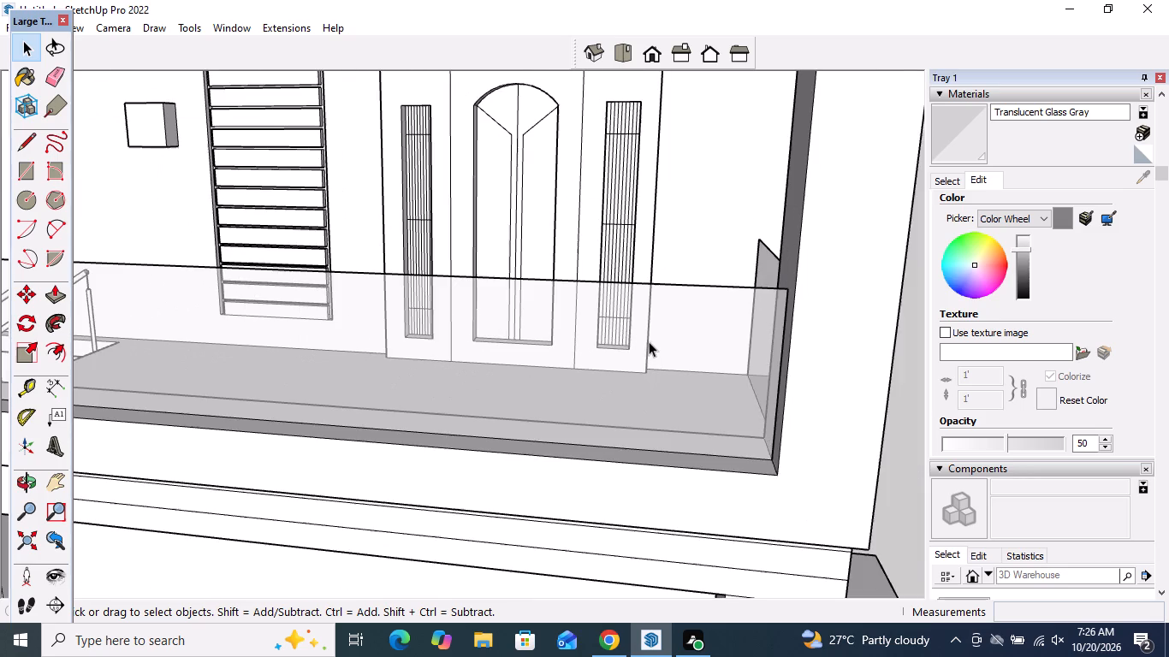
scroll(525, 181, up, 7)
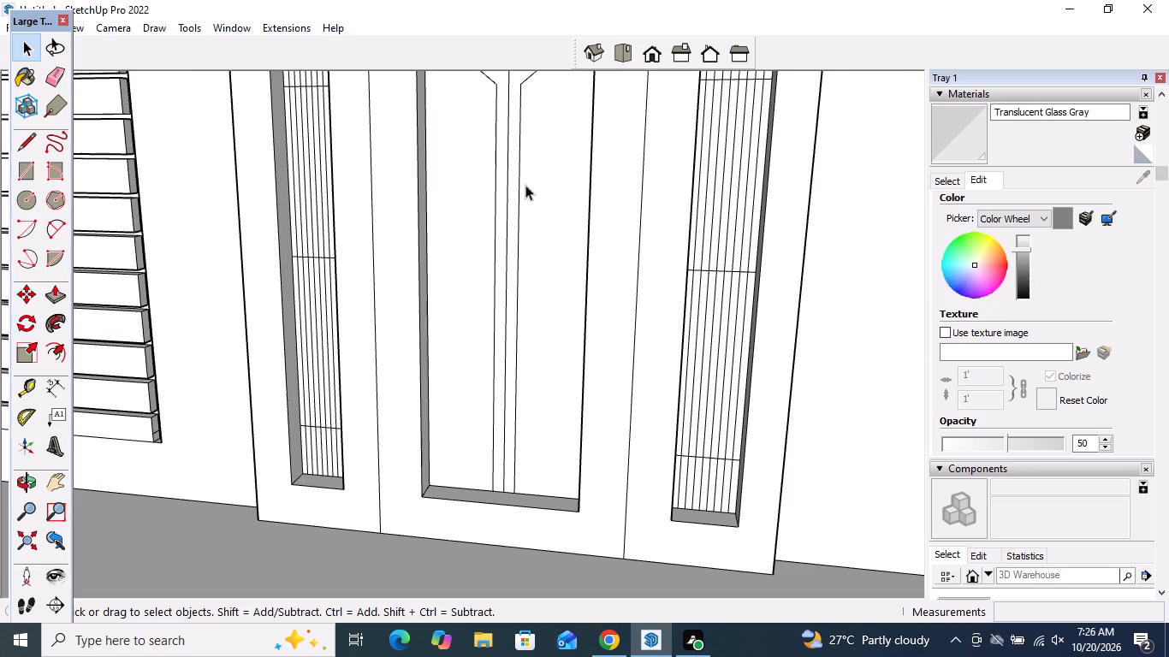
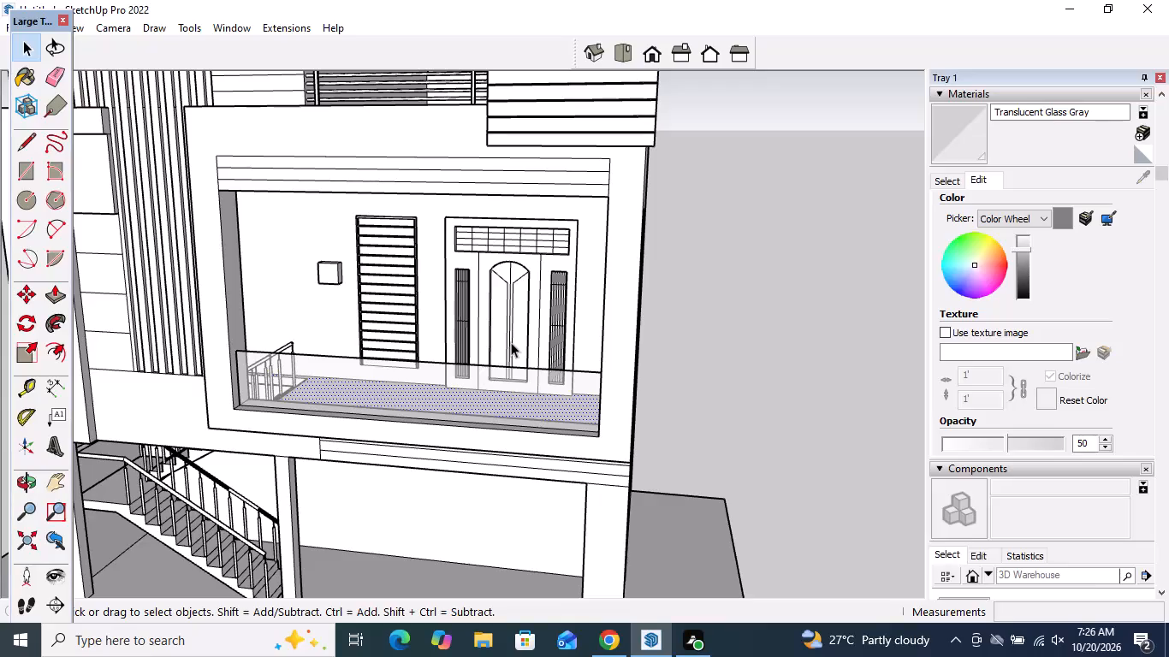
Draw a vertical line about 5' 8 7/8" long from near the right diagonal's outer end down to the arched door panel's bottom edge.
scroll(537, 343, down, 5)
scroll(504, 325, up, 3)
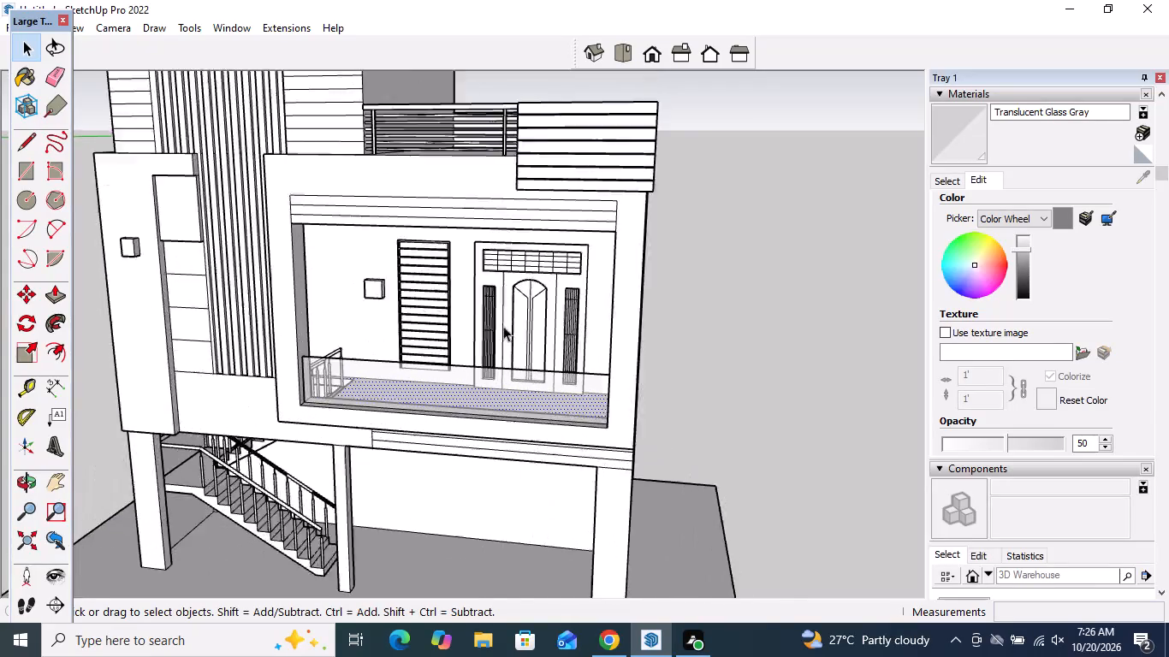
scroll(503, 326, up, 7)
middle_drag(503, 326, 574, 371)
scroll(584, 363, up, 8)
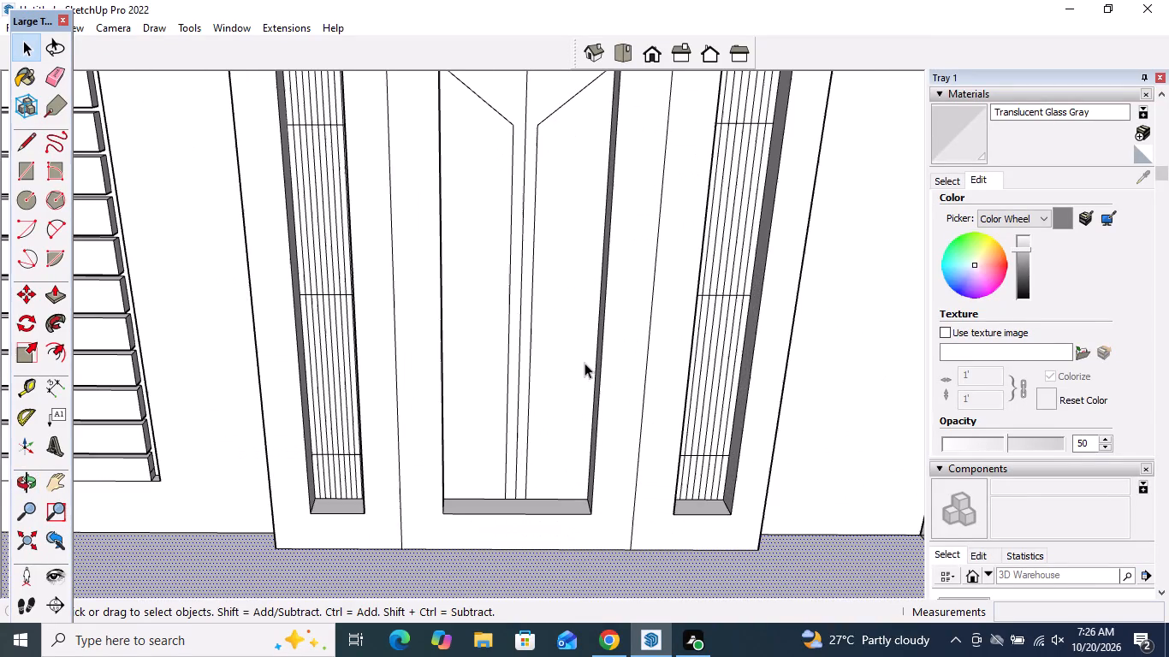
middle_drag(566, 334, 530, 325)
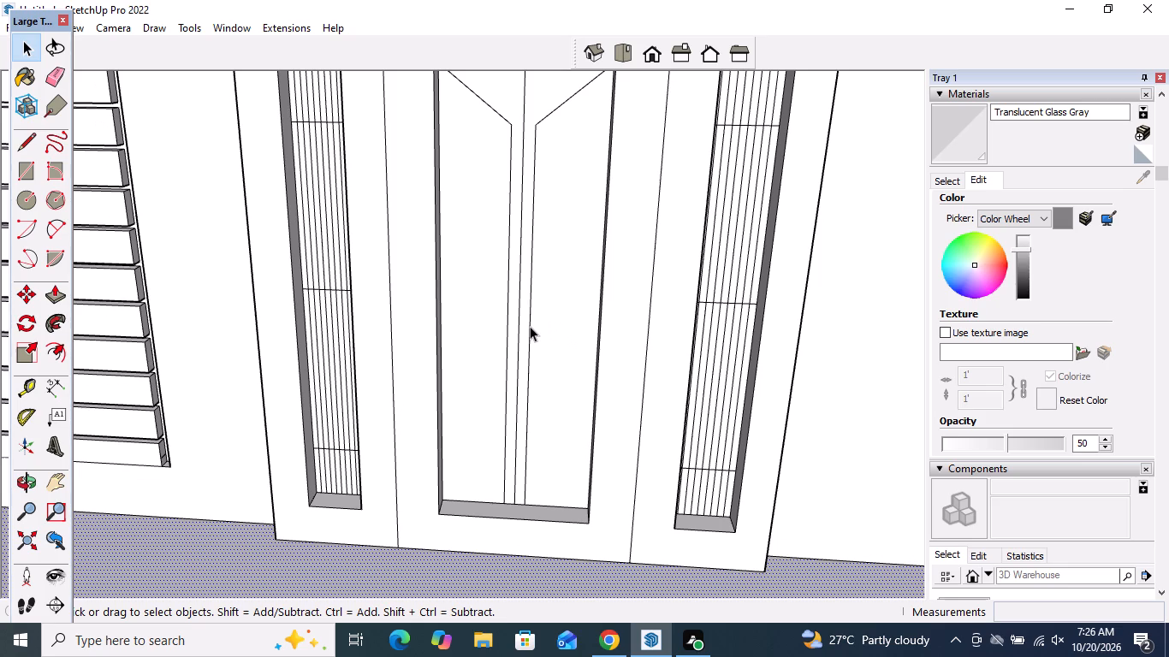
scroll(530, 326, up, 2)
middle_drag(530, 326, 523, 299)
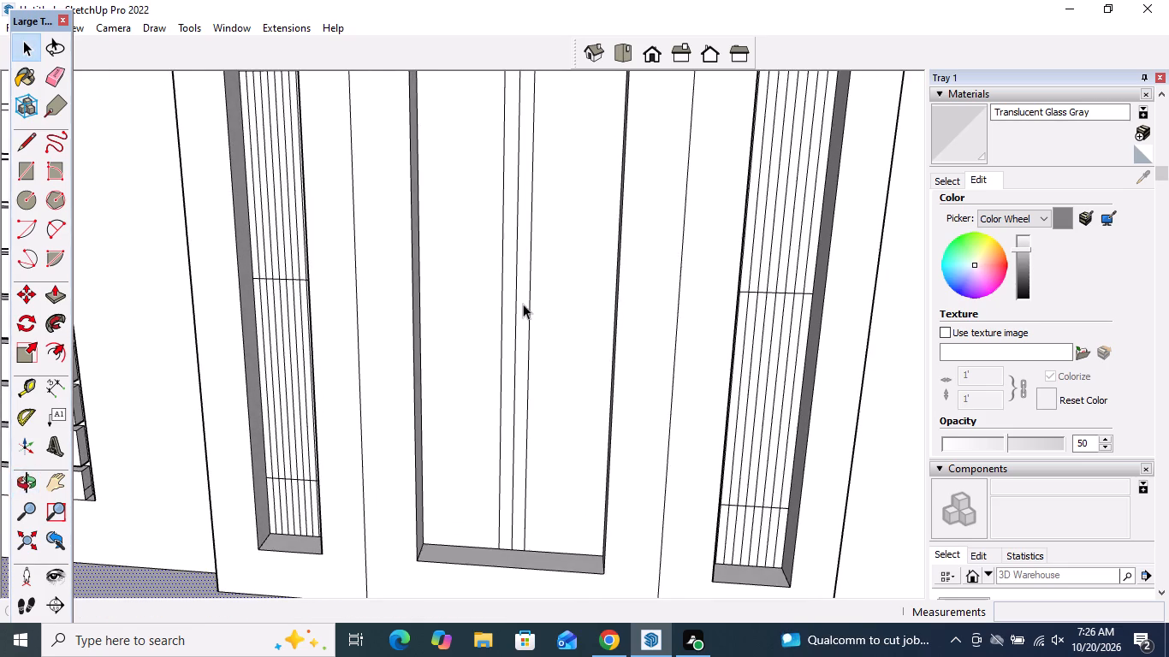
scroll(523, 361, down, 6)
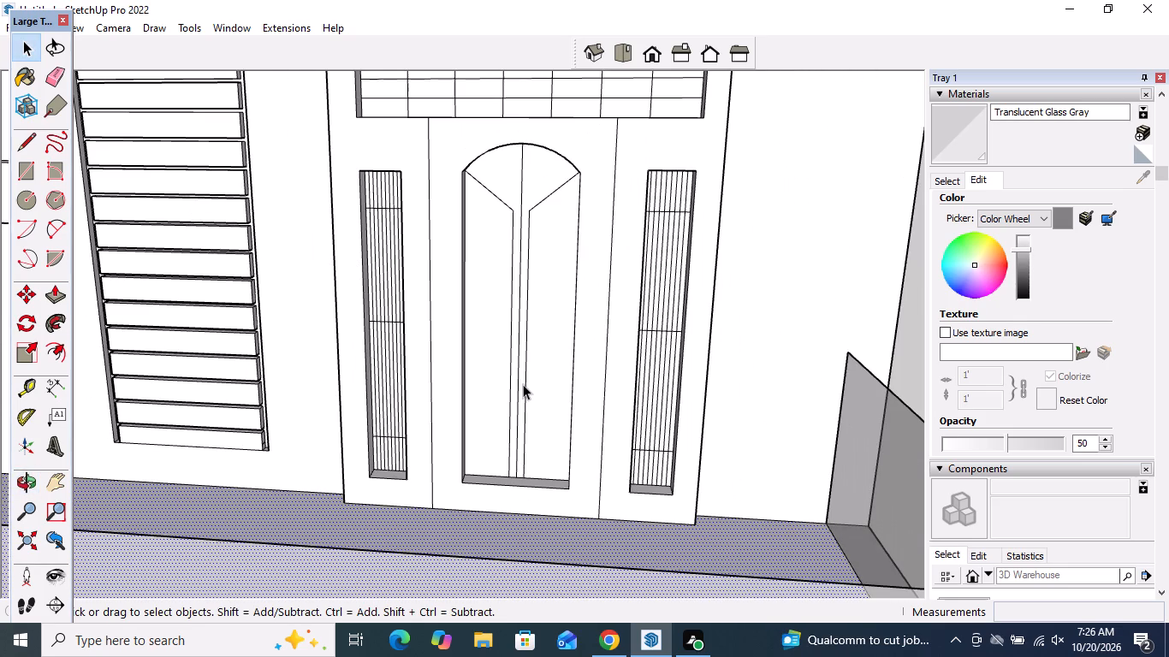
middle_drag(523, 384, 533, 380)
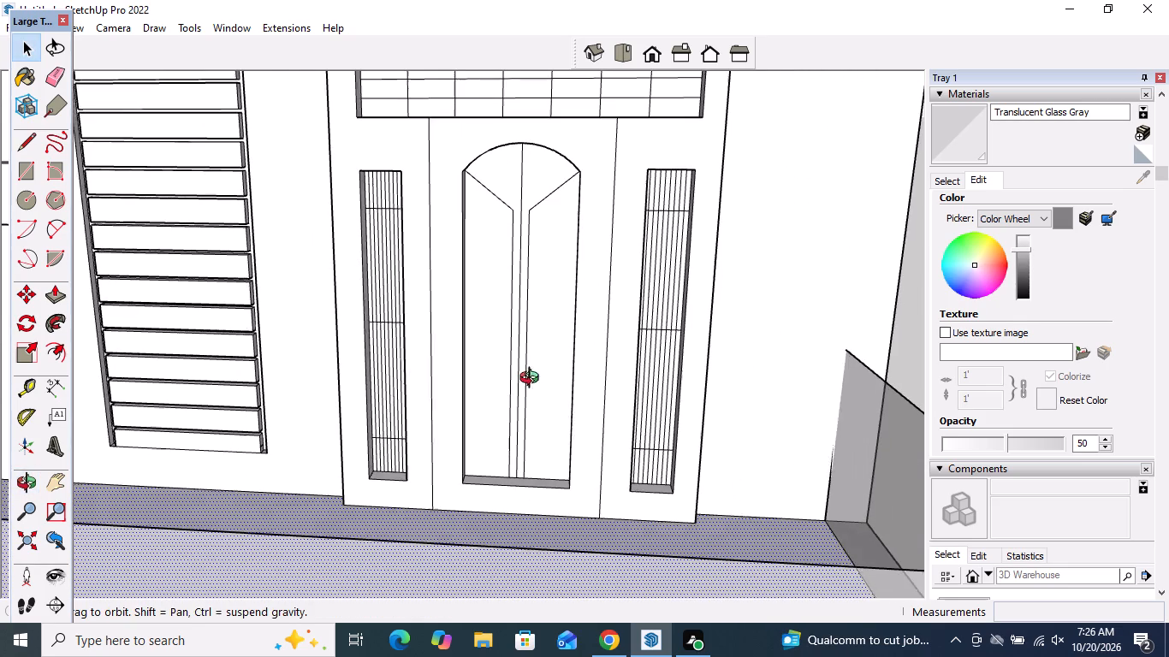
middle_drag(533, 380, 549, 378)
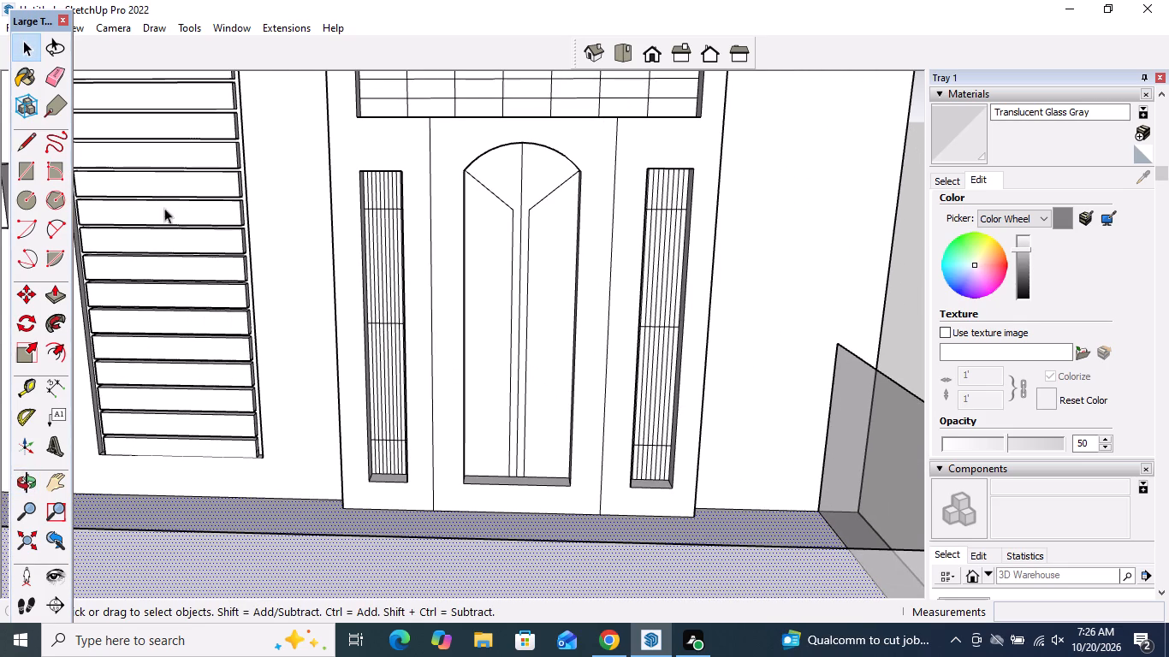
click(24, 143)
middle_drag(513, 359, 573, 361)
scroll(591, 182, up, 4)
click(558, 175)
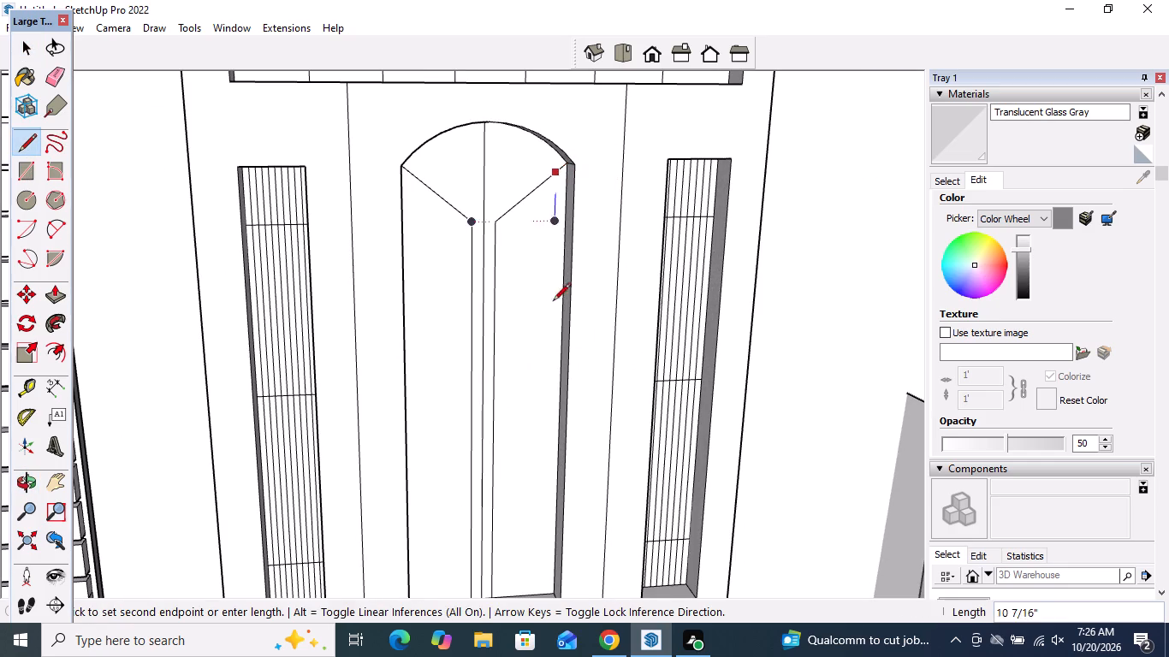
scroll(560, 406, down, 4)
scroll(529, 559, up, 10)
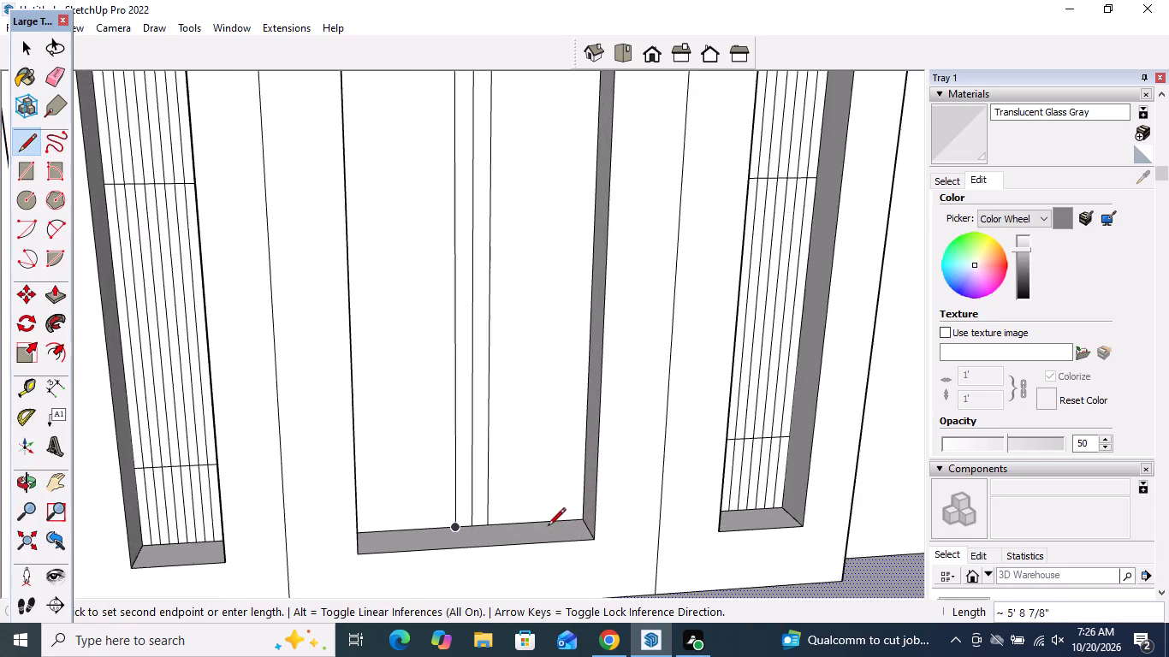
scroll(548, 527, up, 2)
click(576, 518)
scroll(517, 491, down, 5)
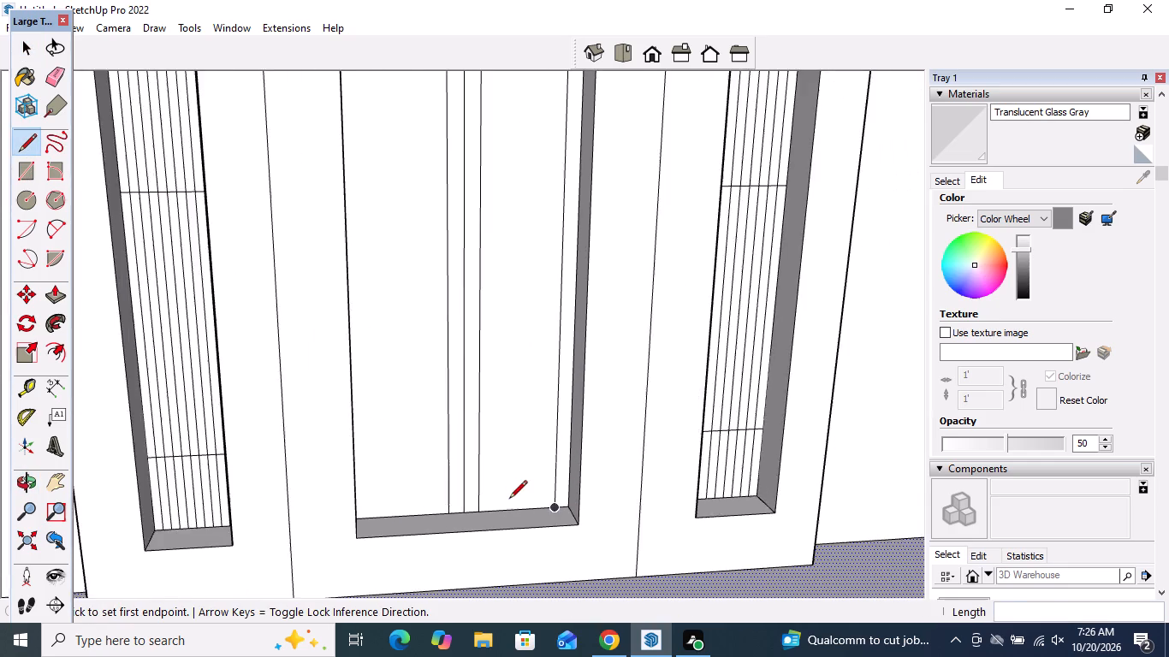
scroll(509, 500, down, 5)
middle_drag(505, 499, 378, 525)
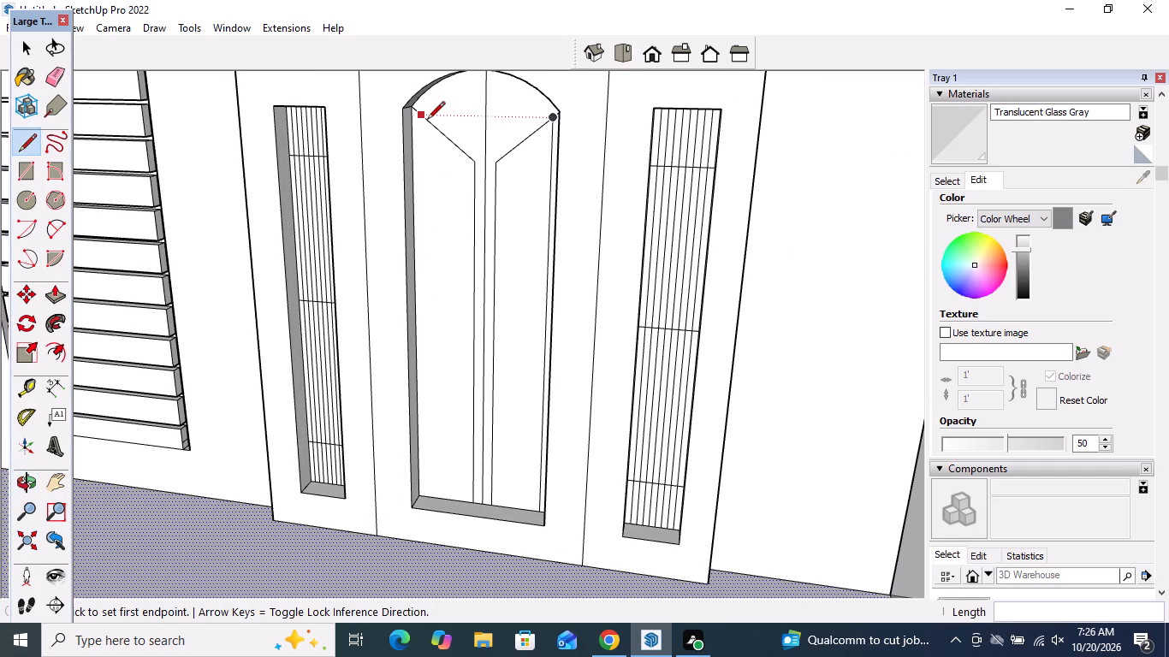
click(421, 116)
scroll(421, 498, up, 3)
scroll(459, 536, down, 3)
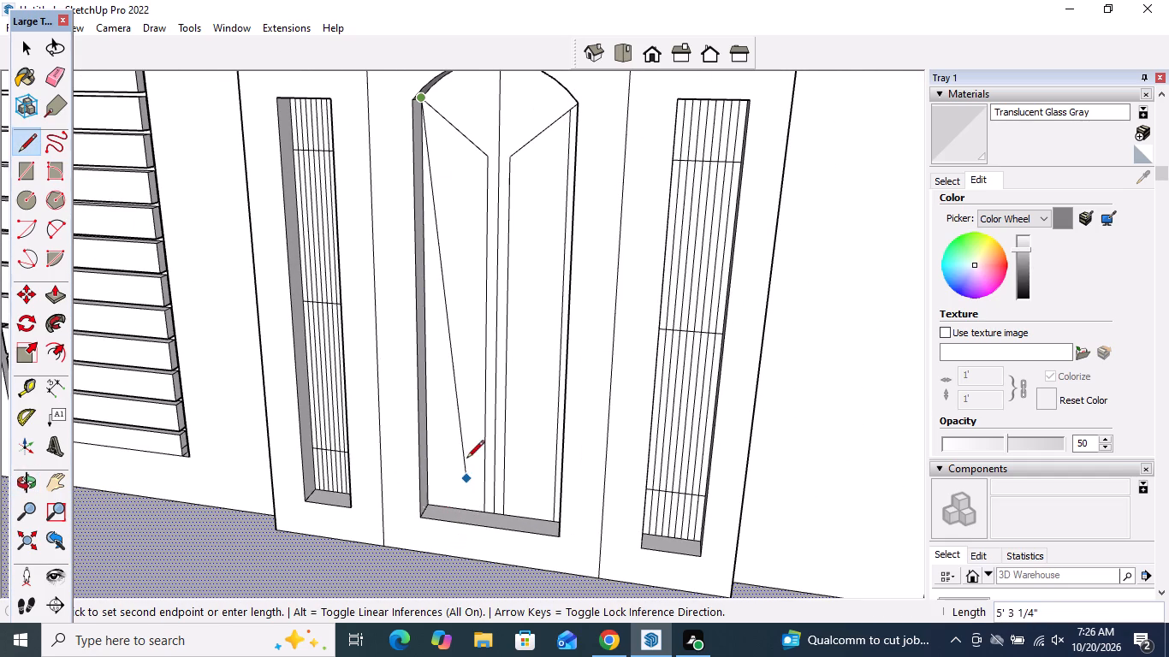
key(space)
Draw a matching vertical line about 5' 8 13/16" long from near the left diagonal's outer end to the panel's bottom edge.
click(33, 145)
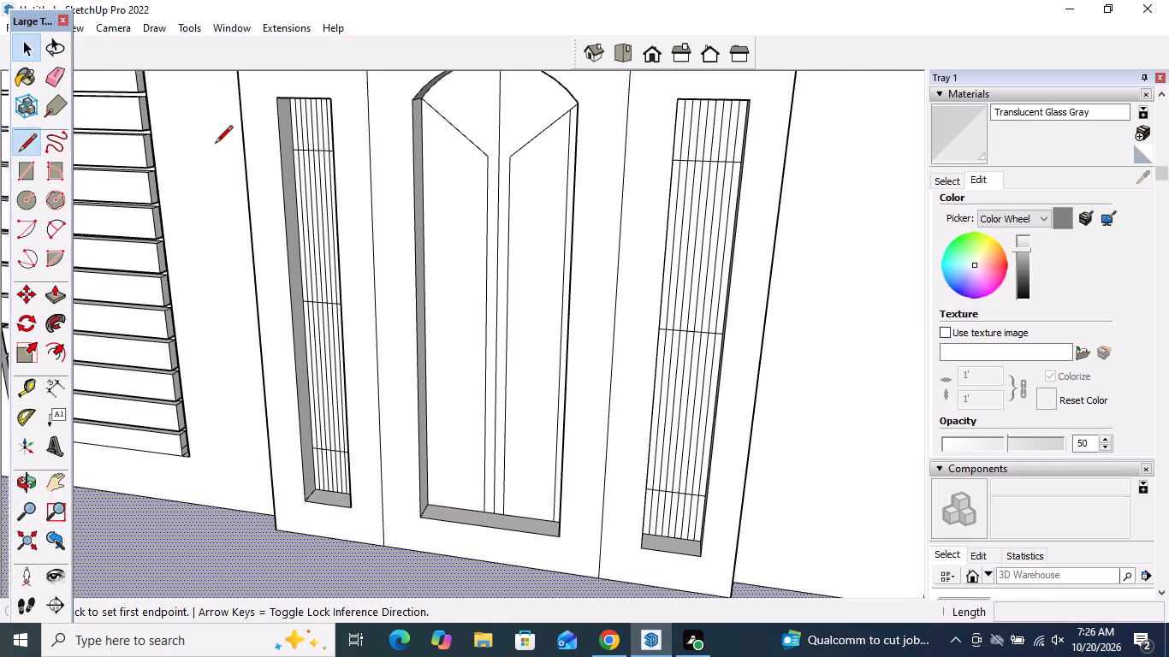
click(430, 110)
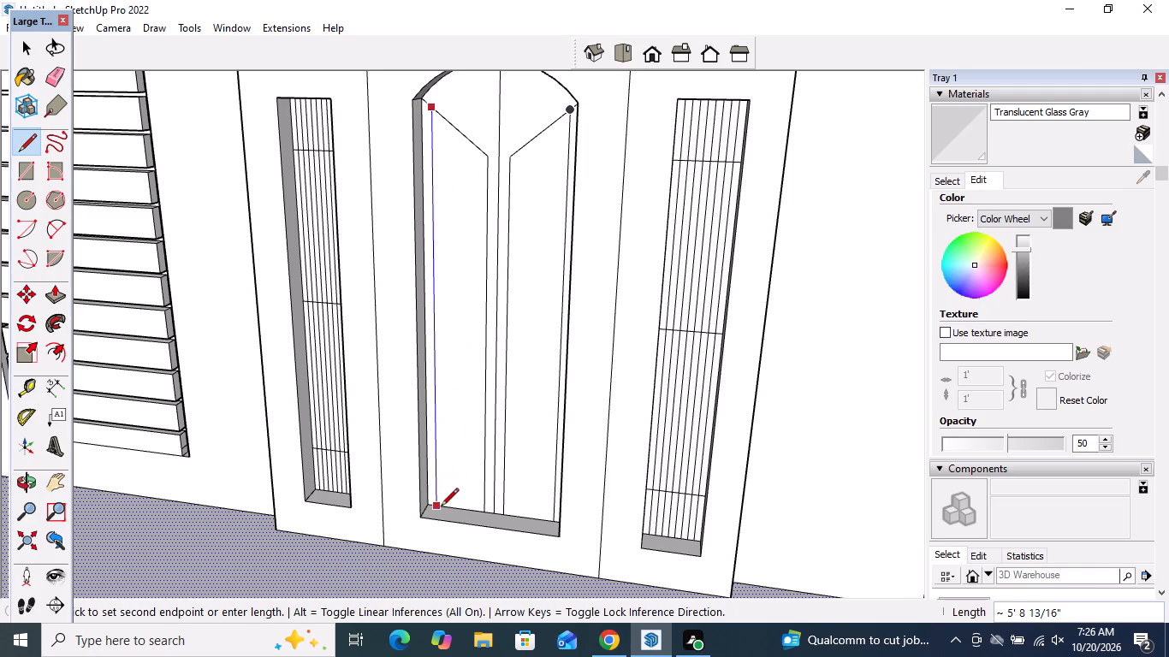
click(441, 506)
key(space)
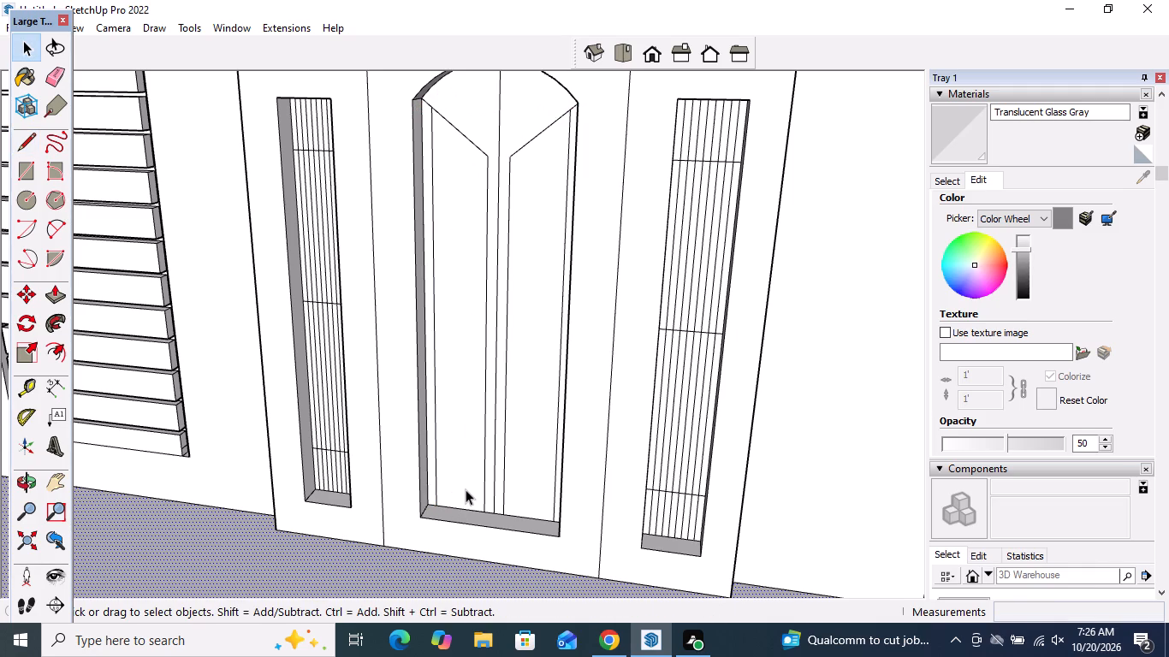
Copy the right inner vertical line about 1 15/16" outward, and copy that new line about 7 1/16" across to the left half.
scroll(495, 122, up, 2)
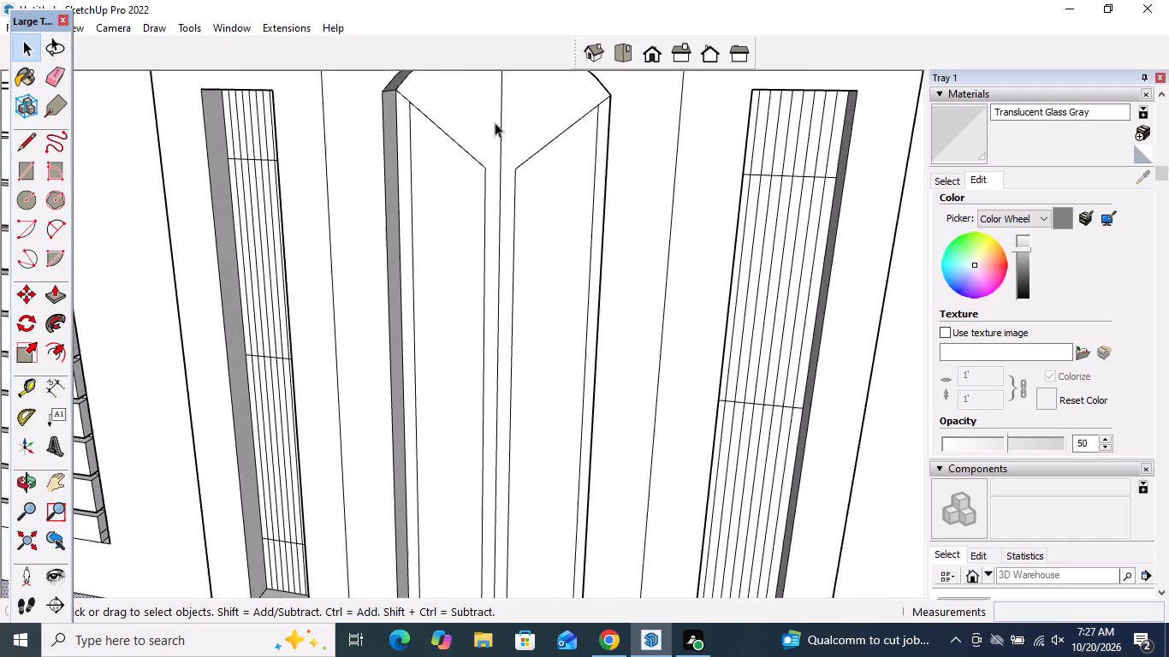
scroll(495, 122, up, 2)
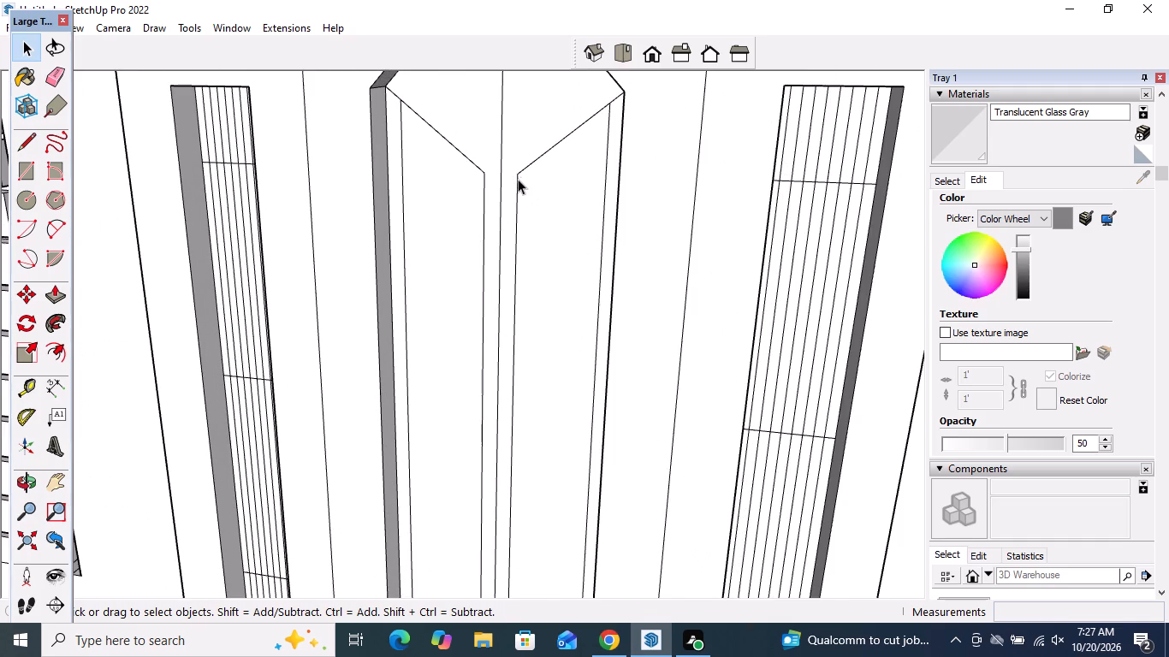
click(518, 179)
click(28, 296)
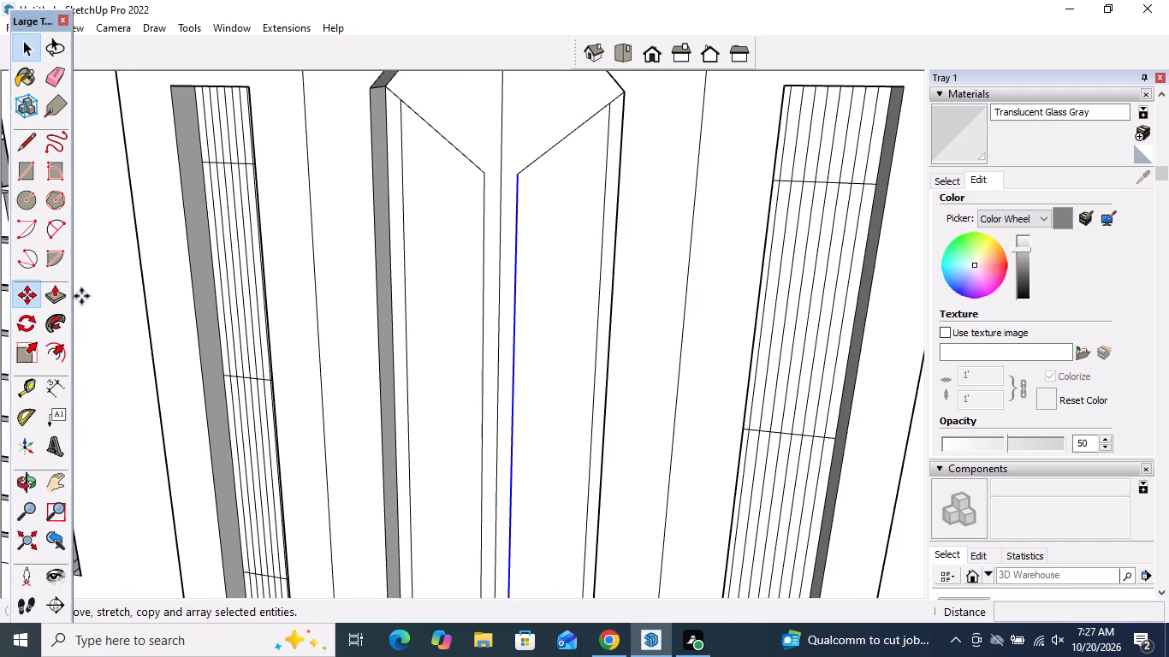
click(520, 176)
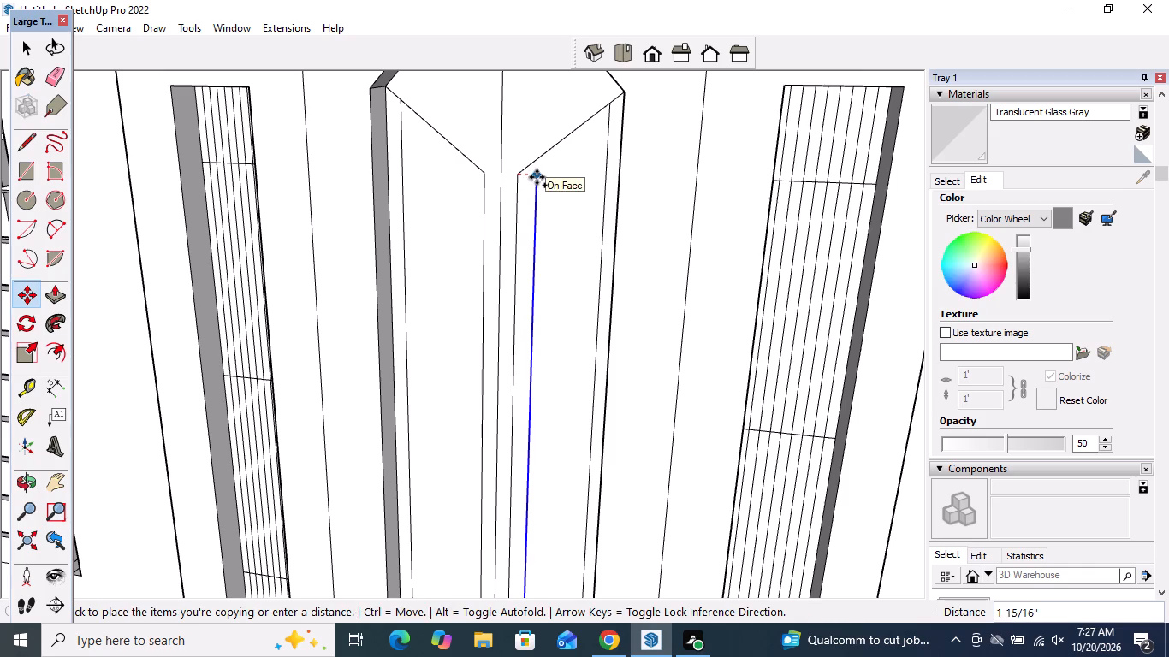
click(537, 177)
click(535, 177)
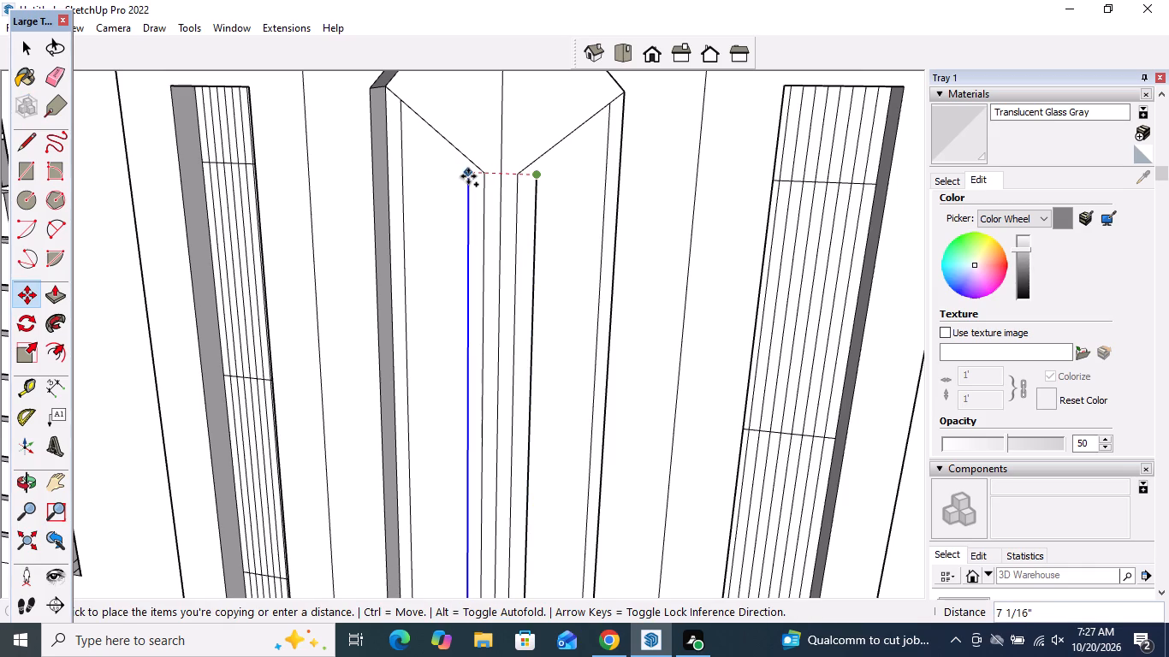
click(468, 176)
key(space)
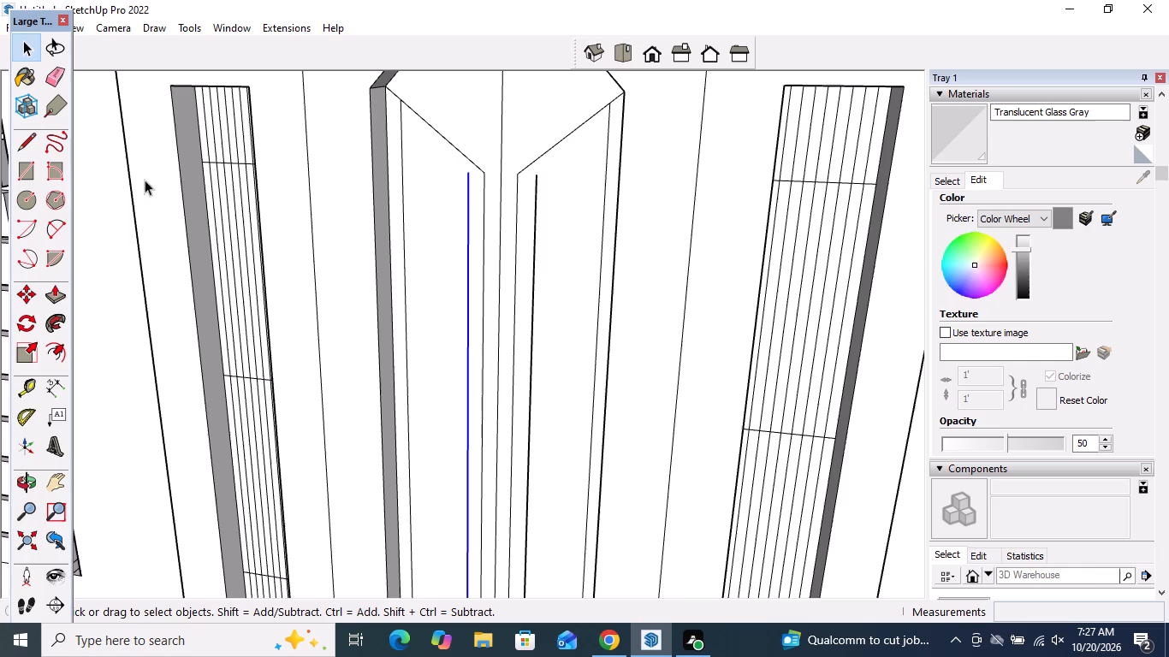
Extend the copied vertical lines up to their diagonals, by about 1 3/8" on the left and 1 9/16" on the right.
click(18, 141)
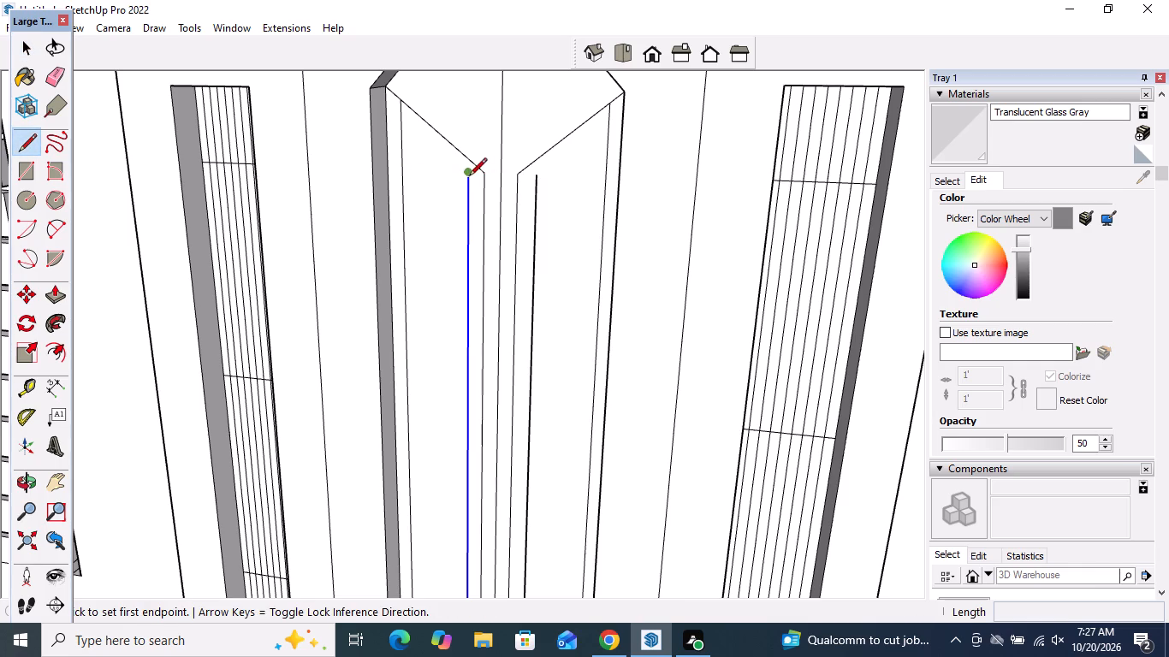
click(466, 173)
click(467, 157)
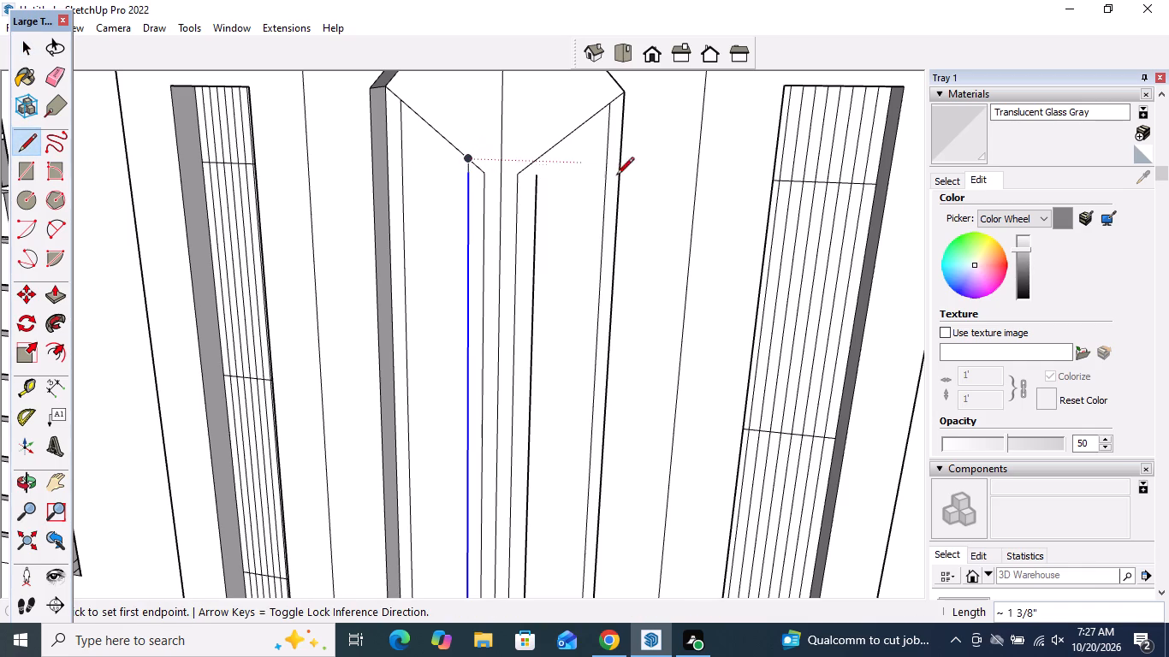
click(537, 177)
click(537, 163)
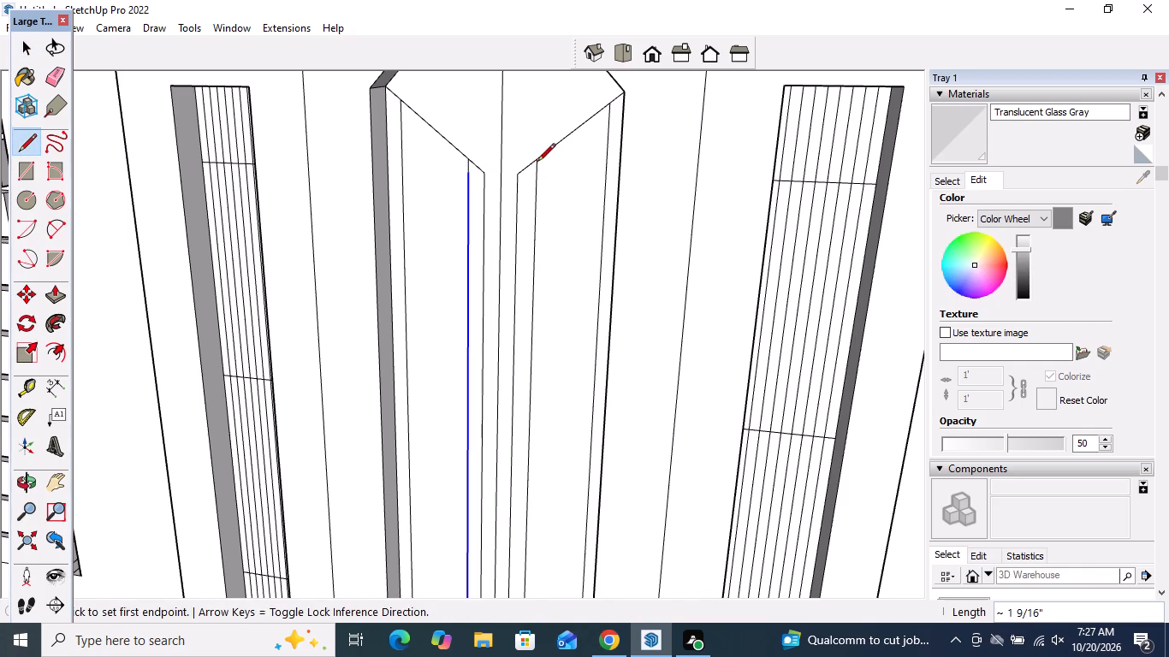
key(space)
click(557, 220)
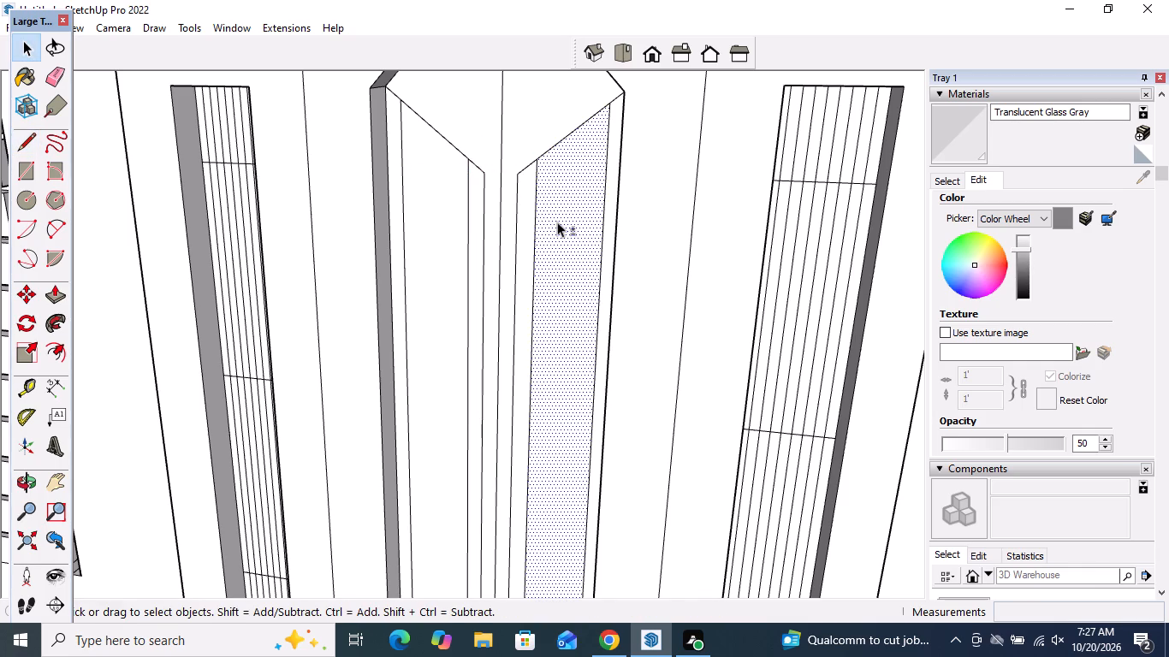
shift+click(557, 224)
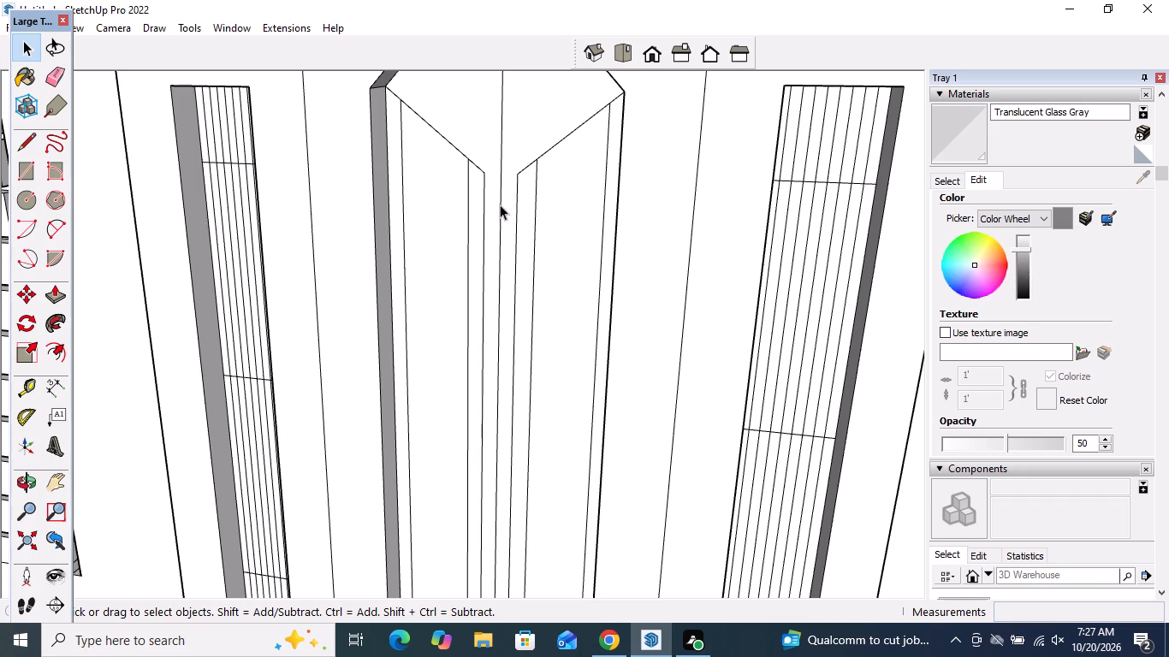
Draw two lines fanning from the right diagonal's inner end to the arch, about 1' 1 13/16" and 1' 1 5/8" long.
middle_drag(500, 204, 500, 293)
scroll(502, 286, down, 3)
middle_drag(506, 279, 582, 159)
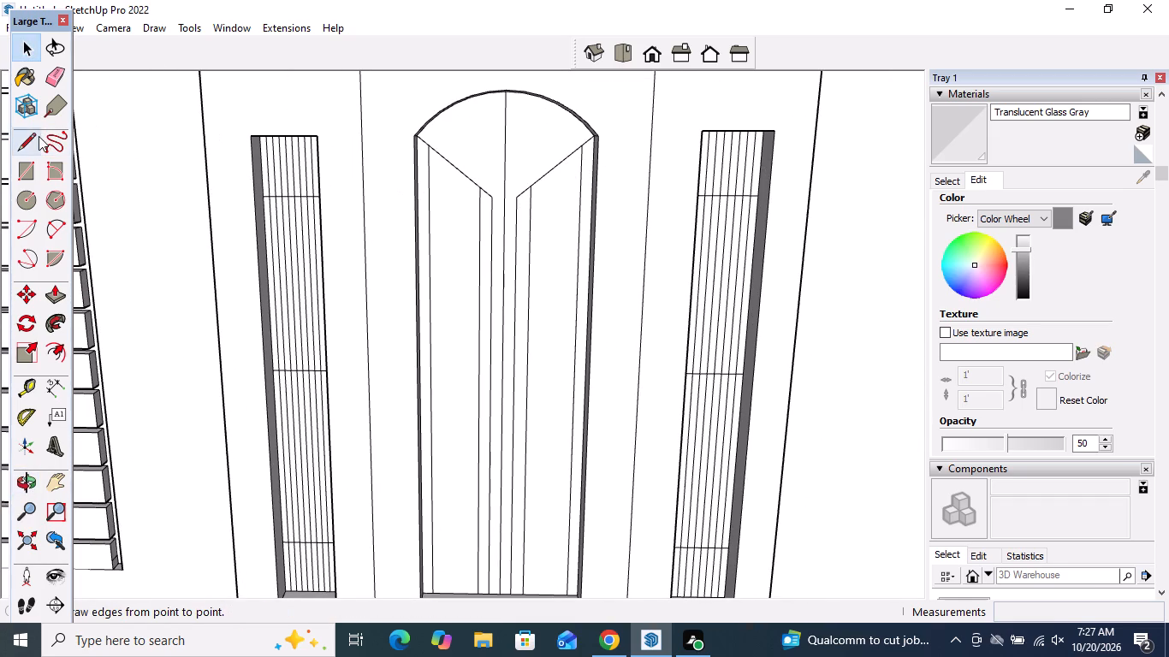
click(33, 145)
click(513, 201)
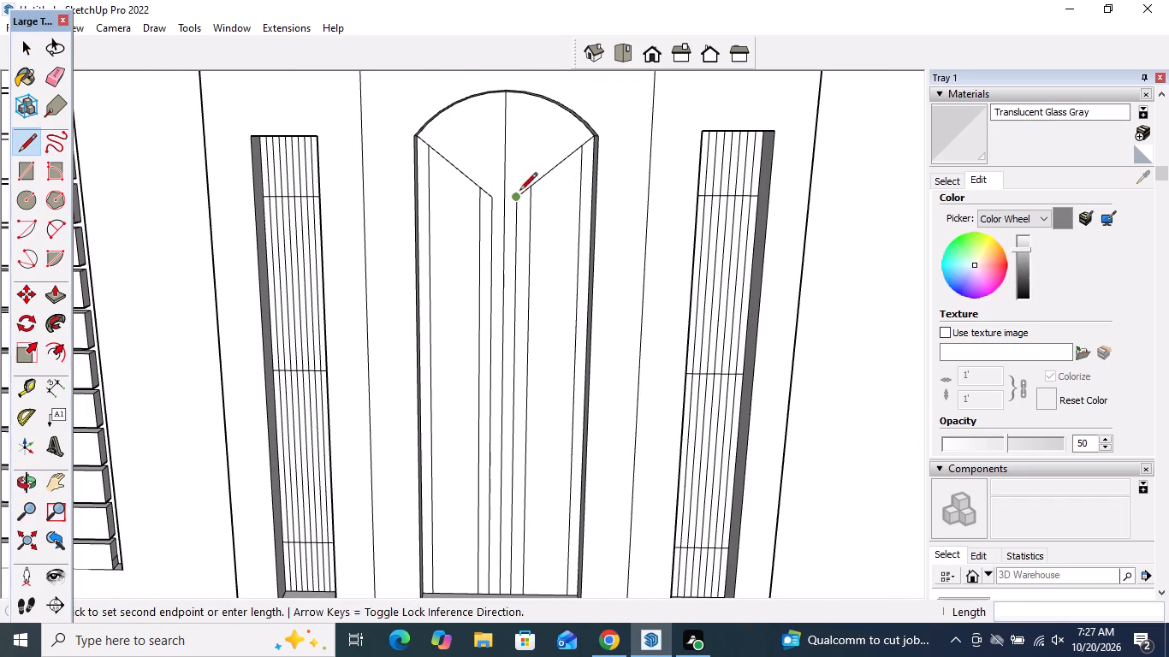
middle_drag(554, 109, 589, 40)
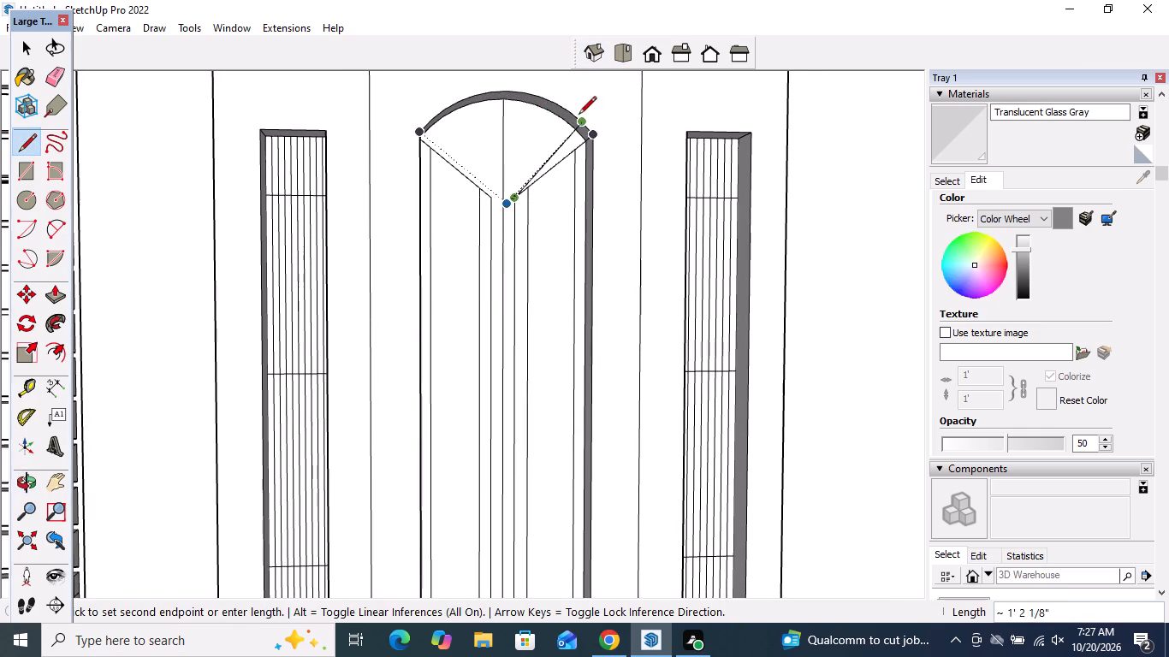
scroll(579, 115, up, 4)
click(512, 103)
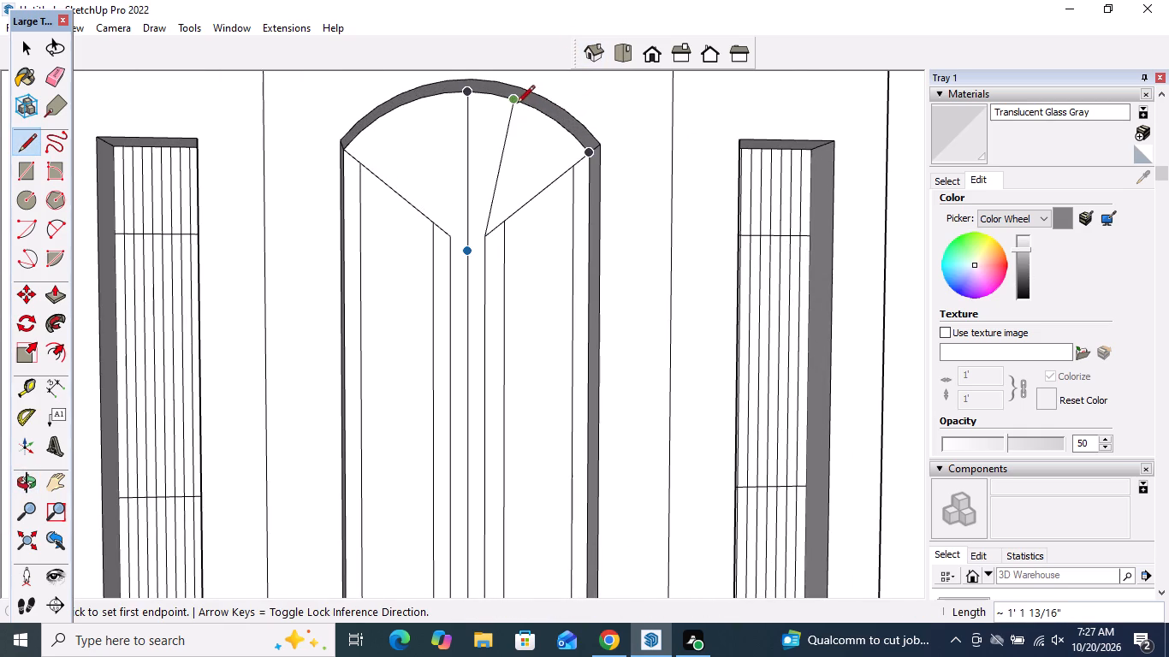
click(526, 109)
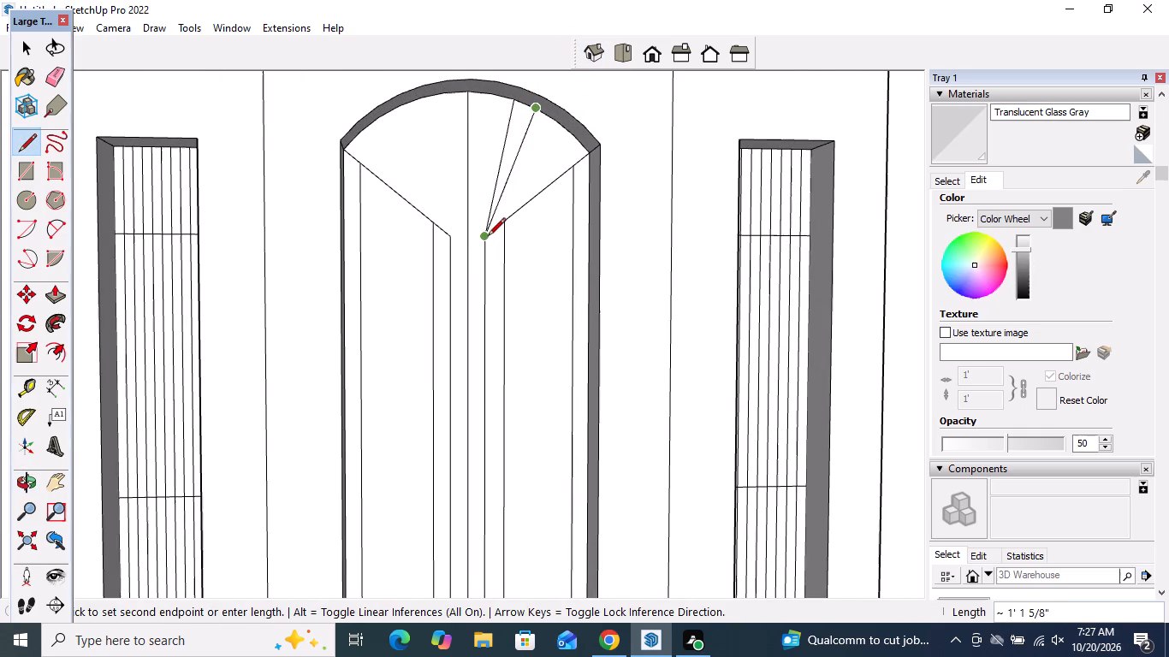
click(488, 237)
key(space)
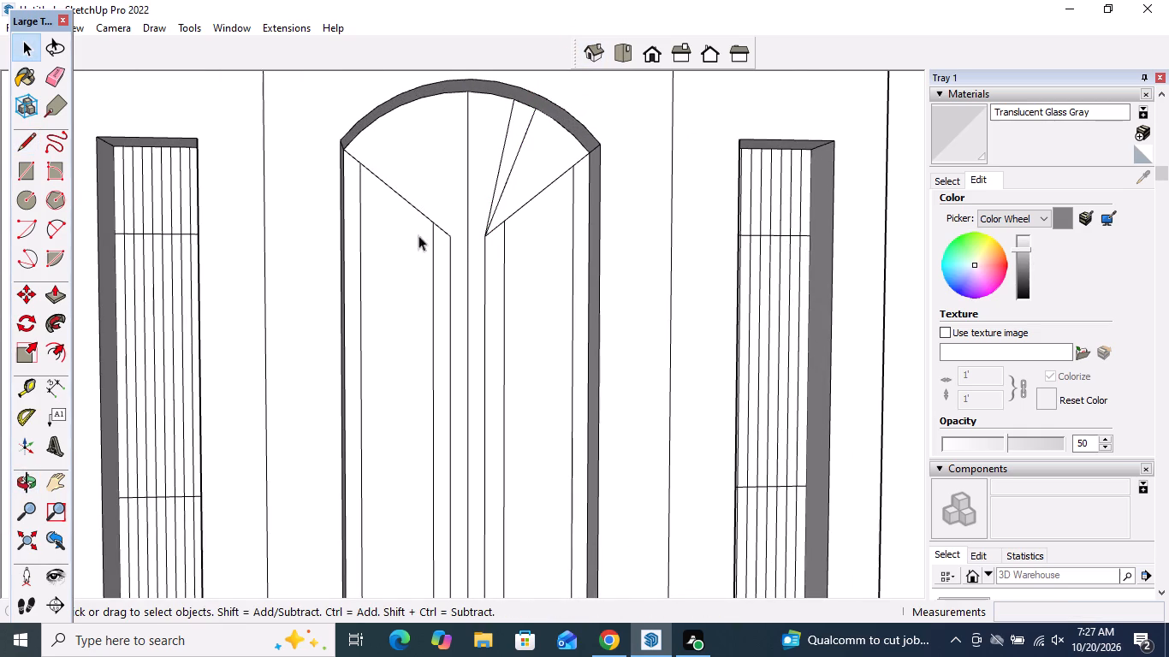
Draw a fan line about 1' 1 3/4" long from the left diagonal's inner end up to the arch.
click(23, 148)
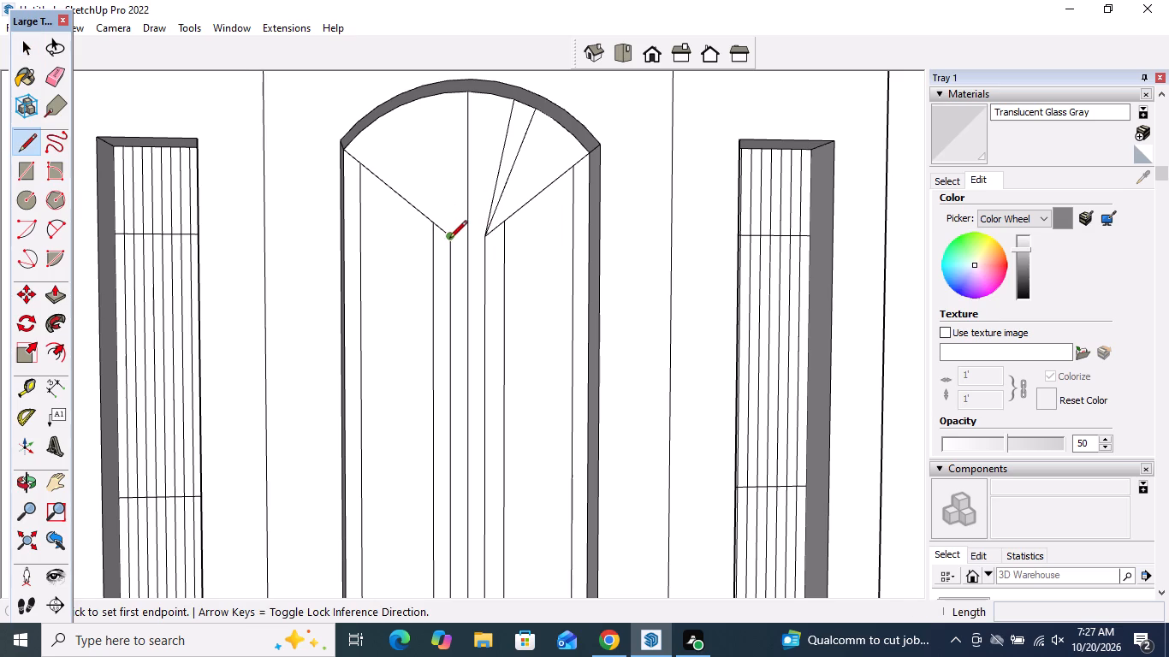
click(449, 240)
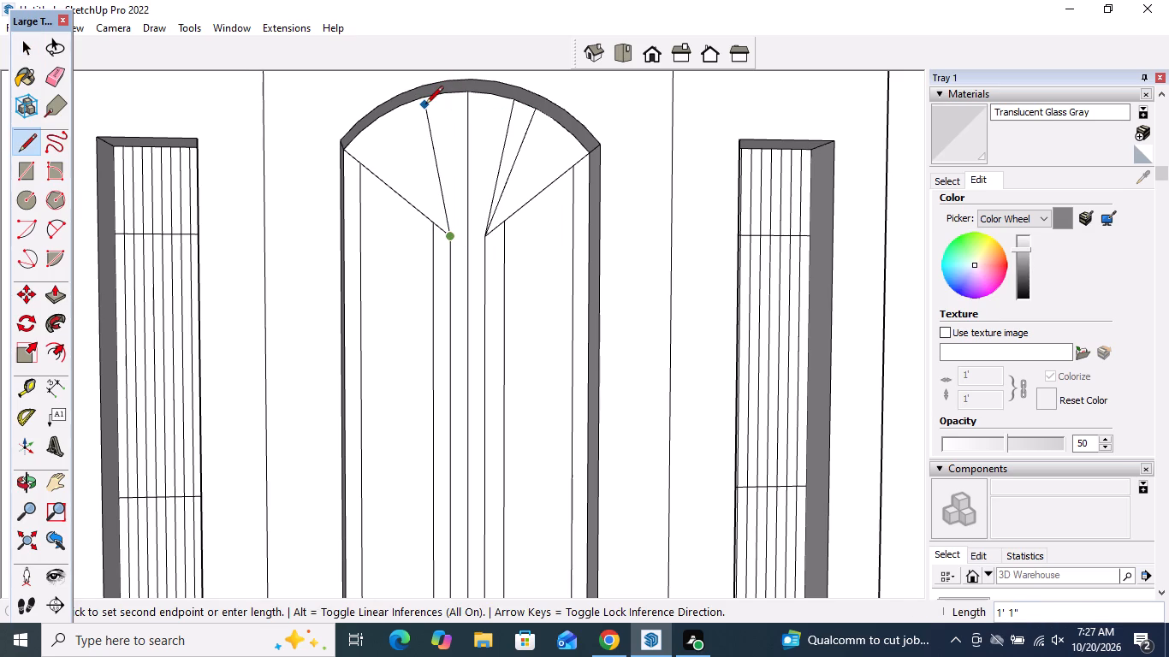
scroll(425, 97, up, 3)
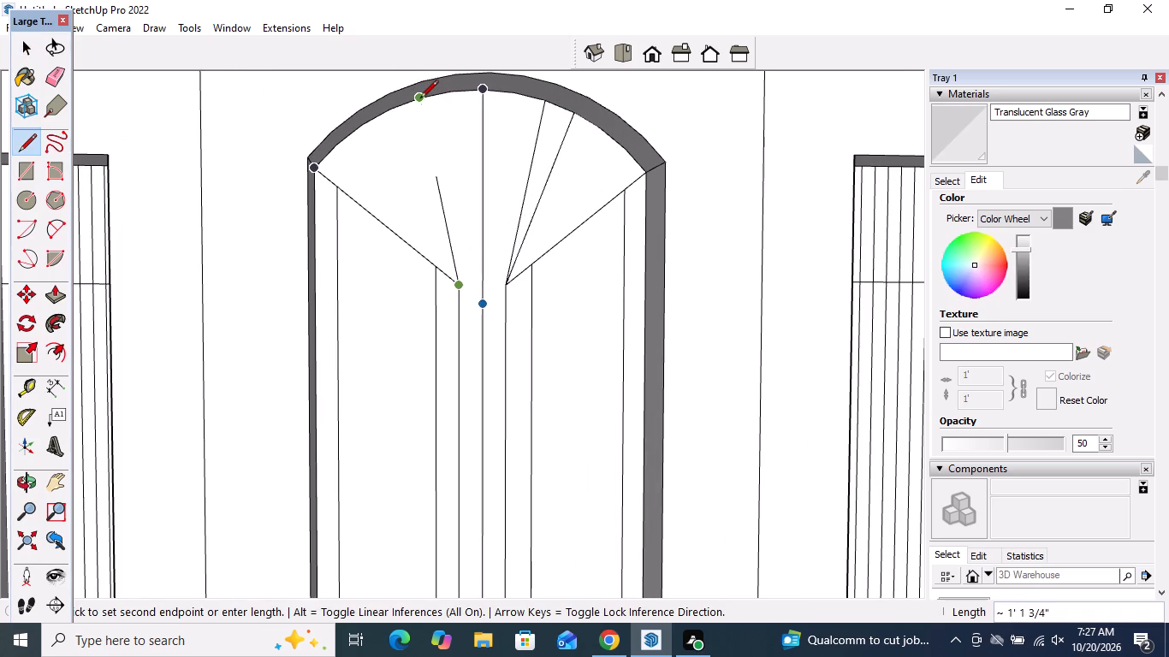
click(422, 104)
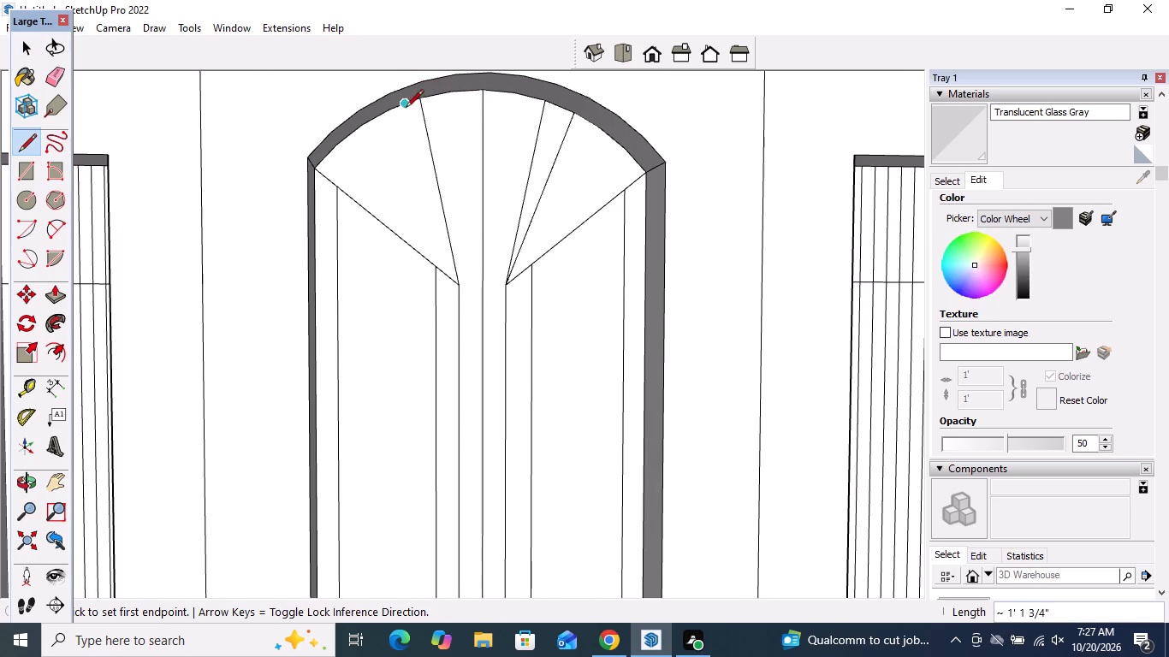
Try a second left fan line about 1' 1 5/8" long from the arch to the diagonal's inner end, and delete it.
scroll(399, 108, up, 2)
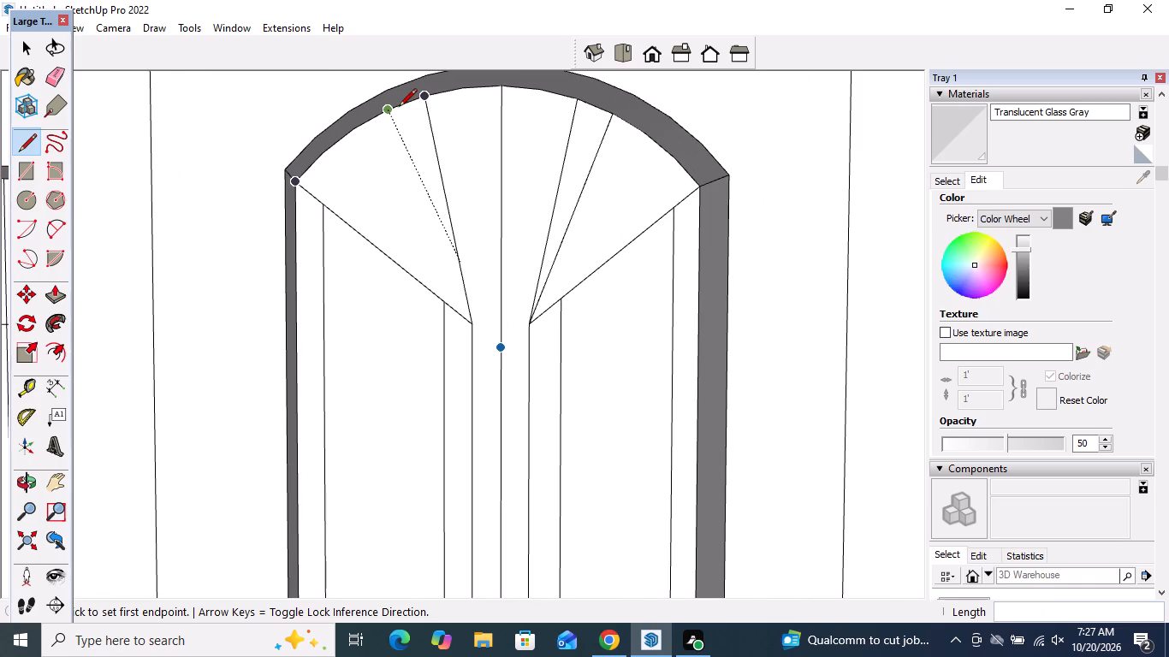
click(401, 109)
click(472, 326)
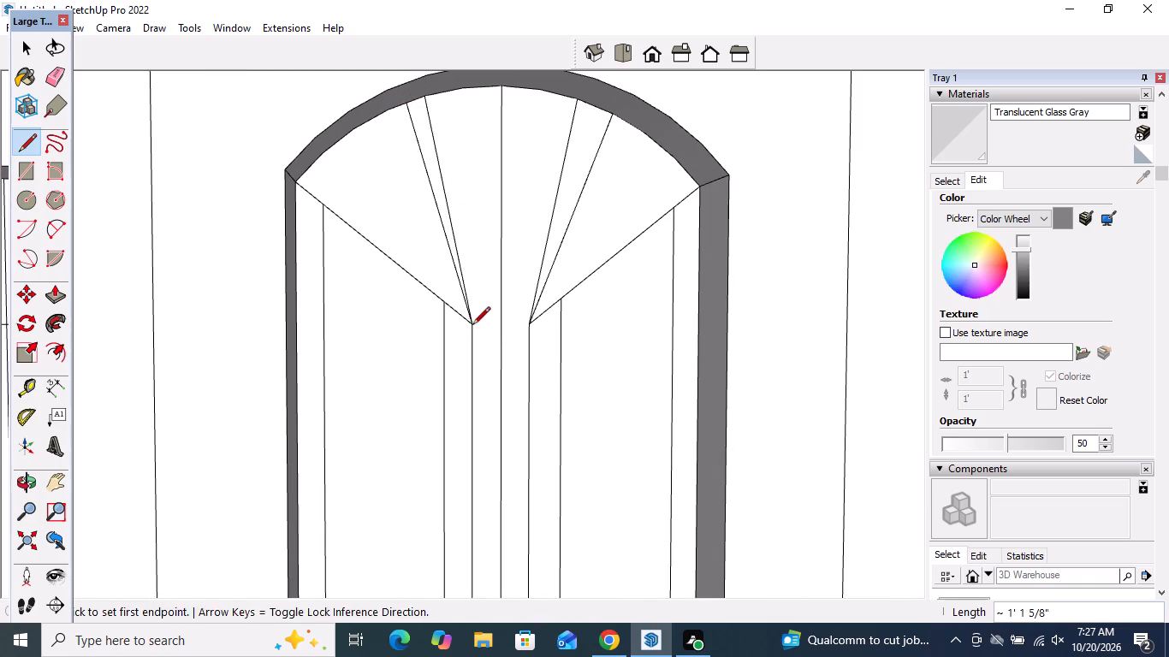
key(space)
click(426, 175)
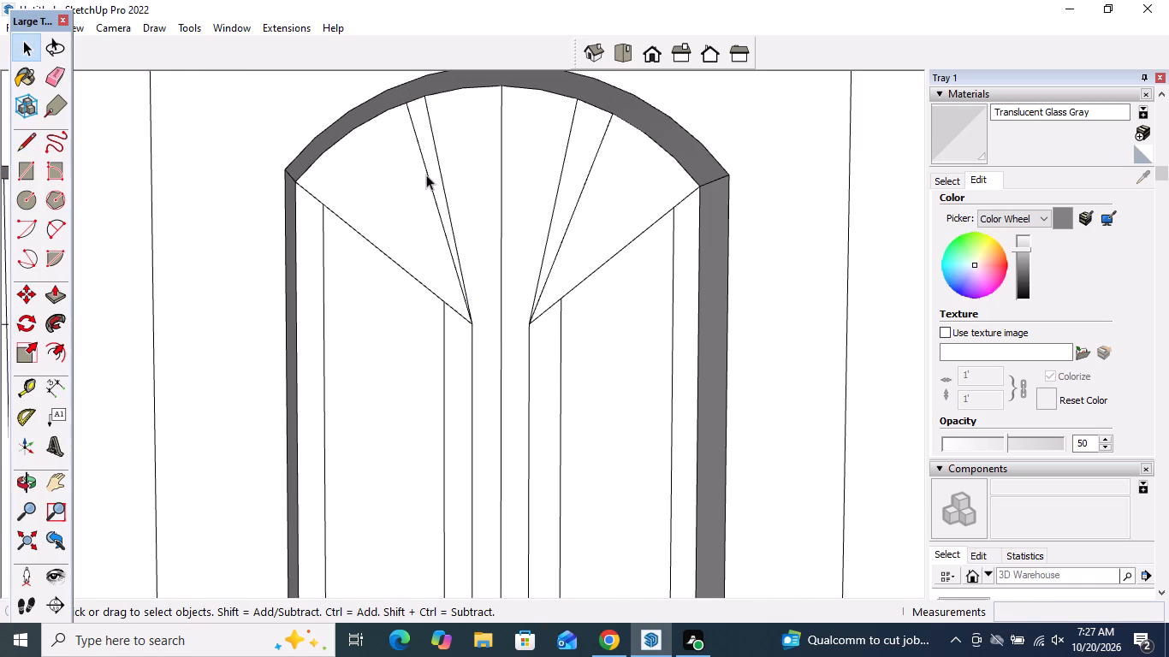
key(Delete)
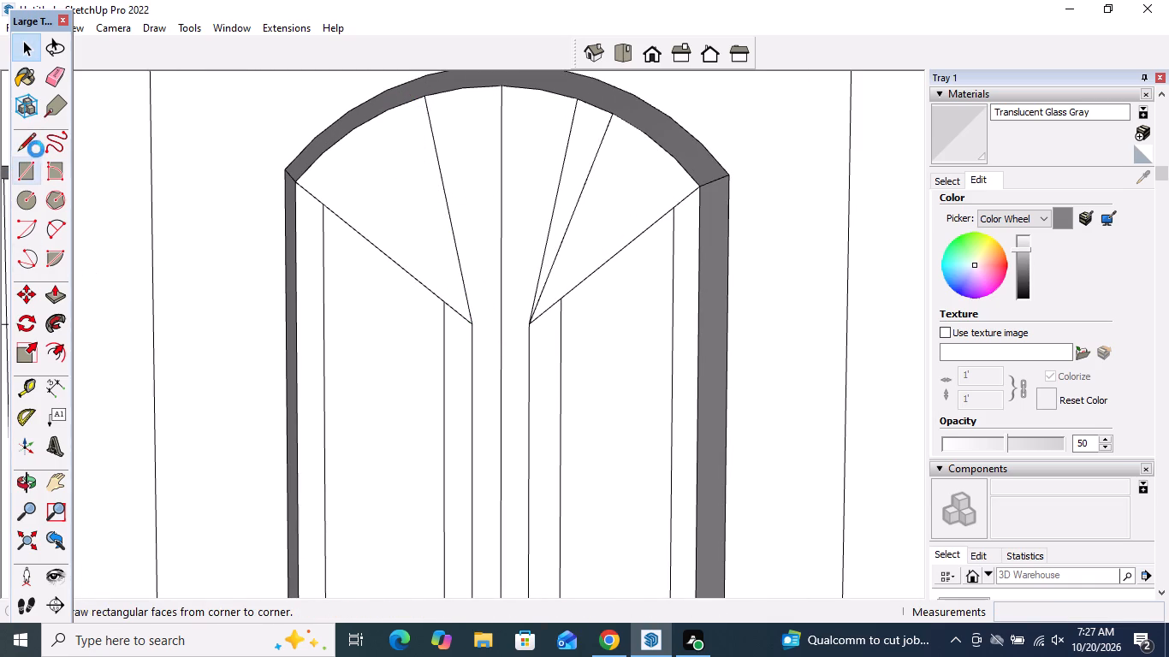
Draw a second fan line about 1' 1 5/8" long from the left diagonal's inner end to the arch, outward of the first.
click(36, 149)
click(29, 144)
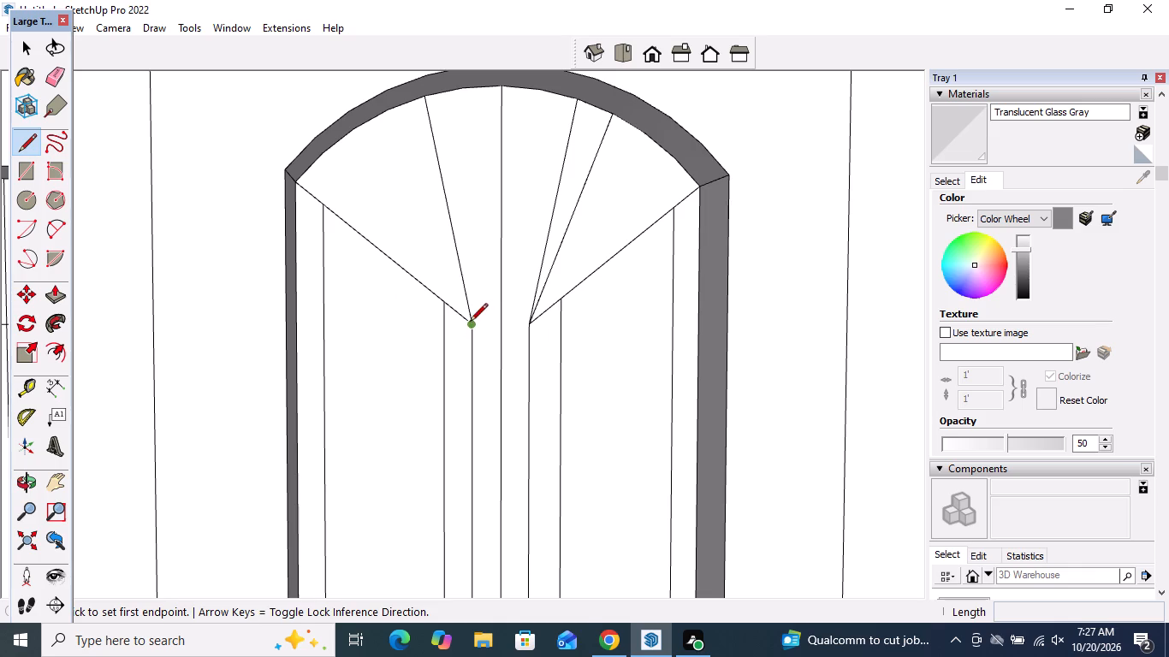
click(470, 323)
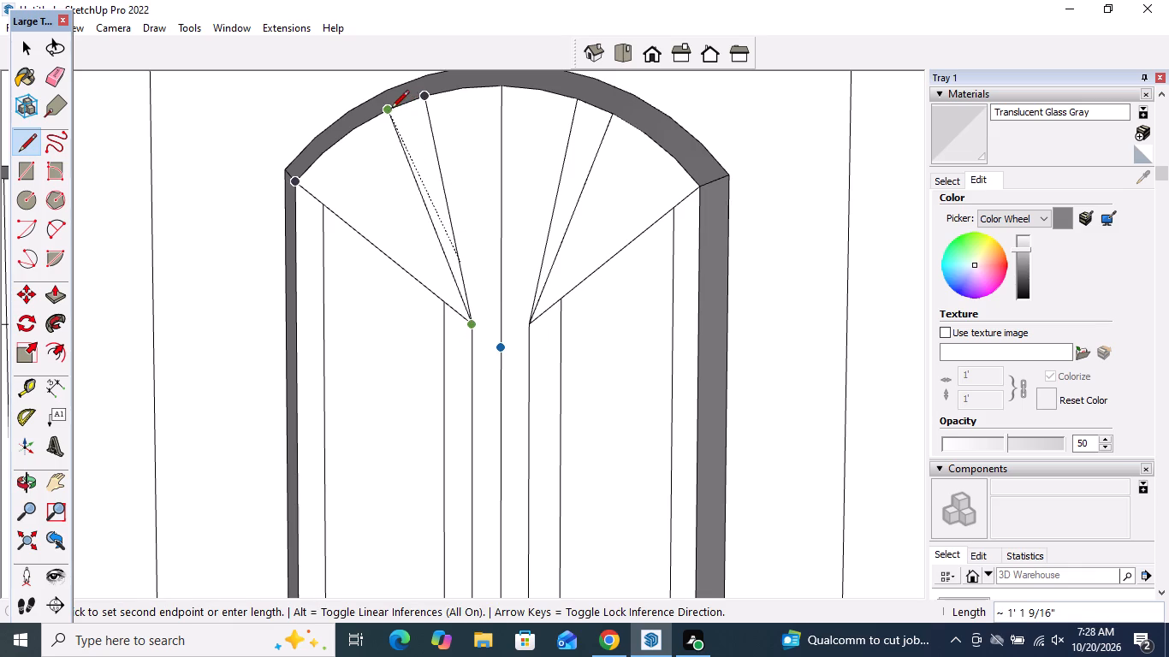
scroll(394, 109, up, 7)
click(403, 107)
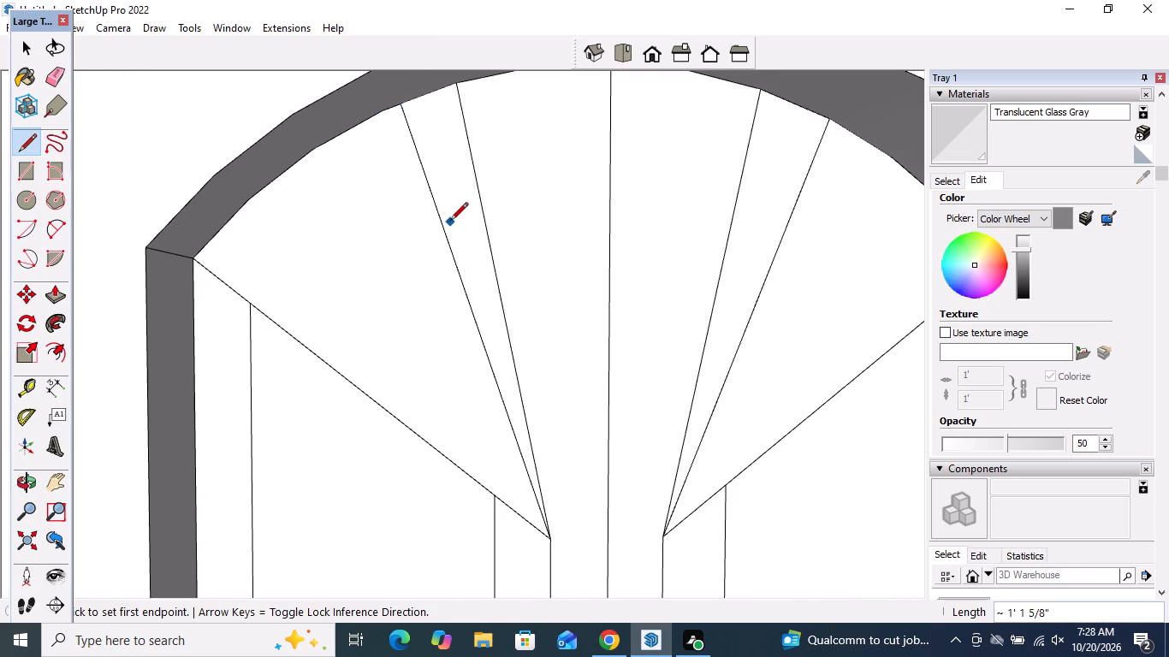
key(space)
Erase the short inner segments of both diagonals, between the two inner vertical lines on each side.
scroll(474, 218, down, 5)
click(68, 79)
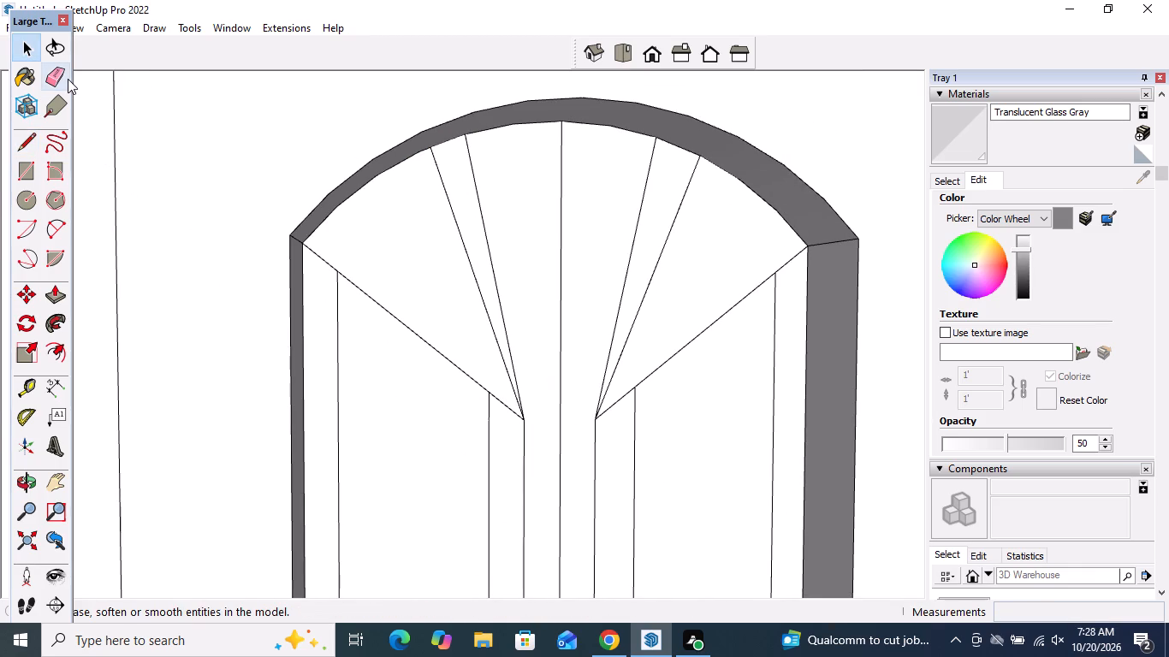
scroll(605, 466, up, 3)
click(612, 392)
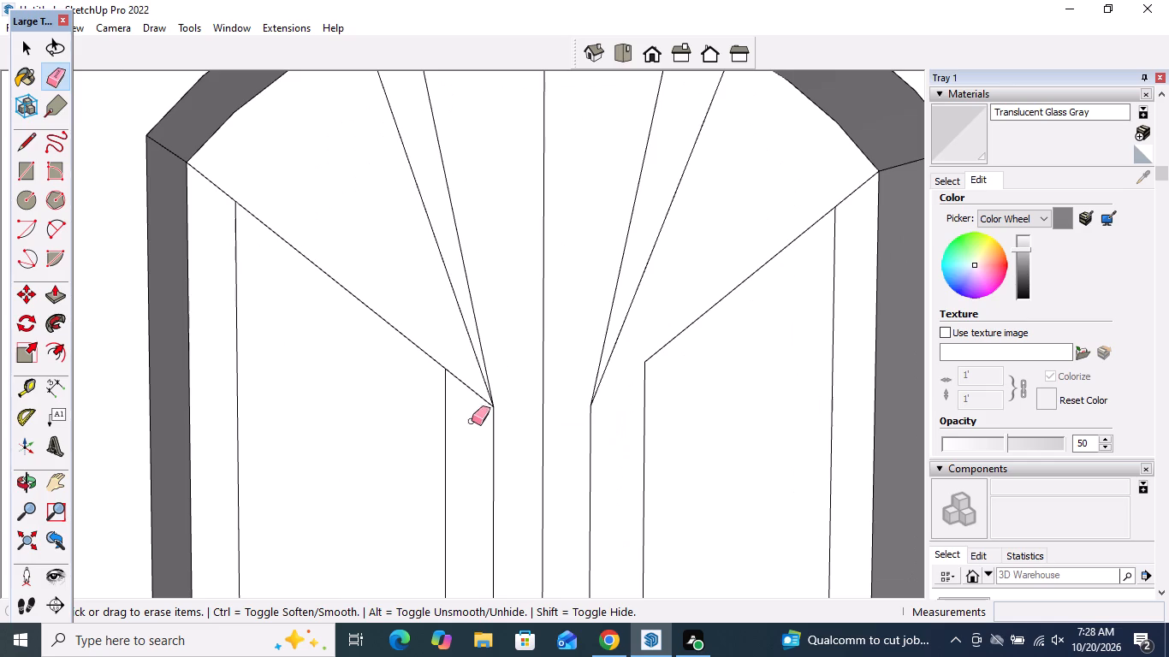
click(467, 387)
key(space)
Draw a horizontal line about 2' 1/4" long across the full width of the arched panel's lower half.
scroll(538, 319, down, 4)
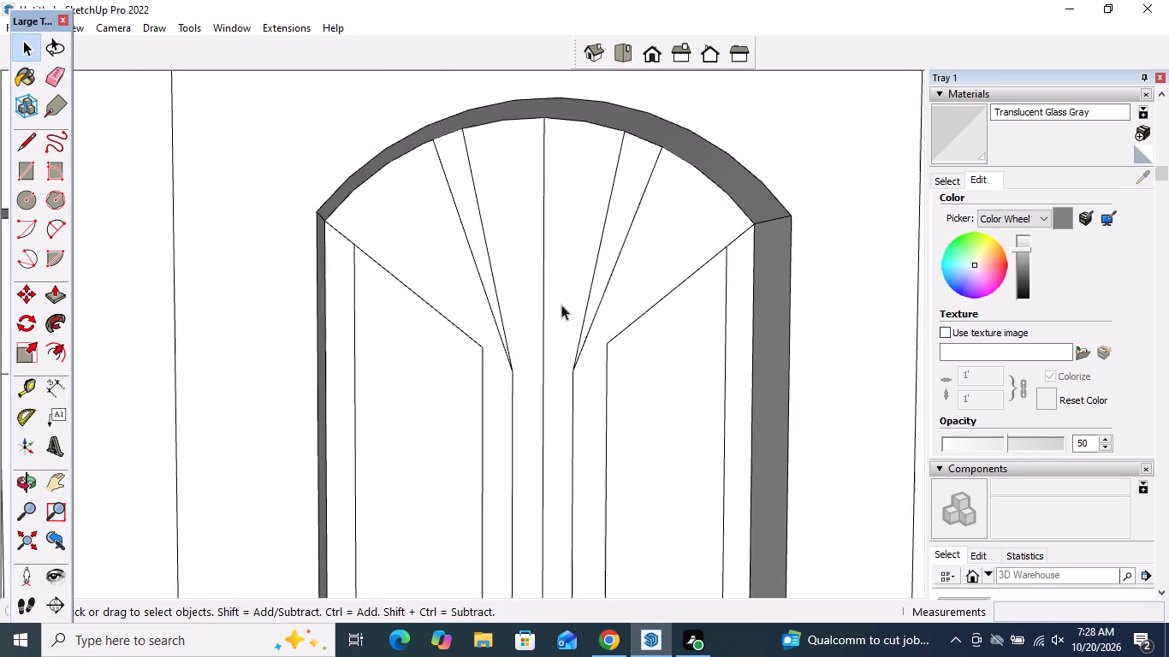
scroll(561, 305, down, 12)
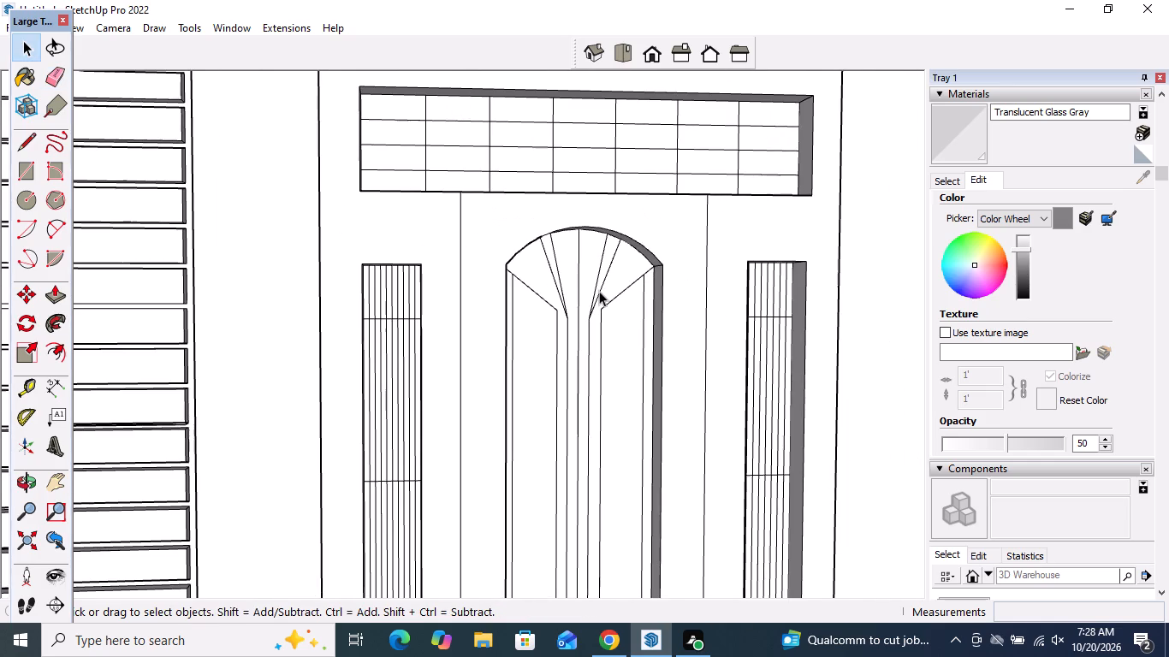
scroll(599, 291, down, 3)
middle_drag(599, 291, 591, 356)
scroll(591, 358, down, 1)
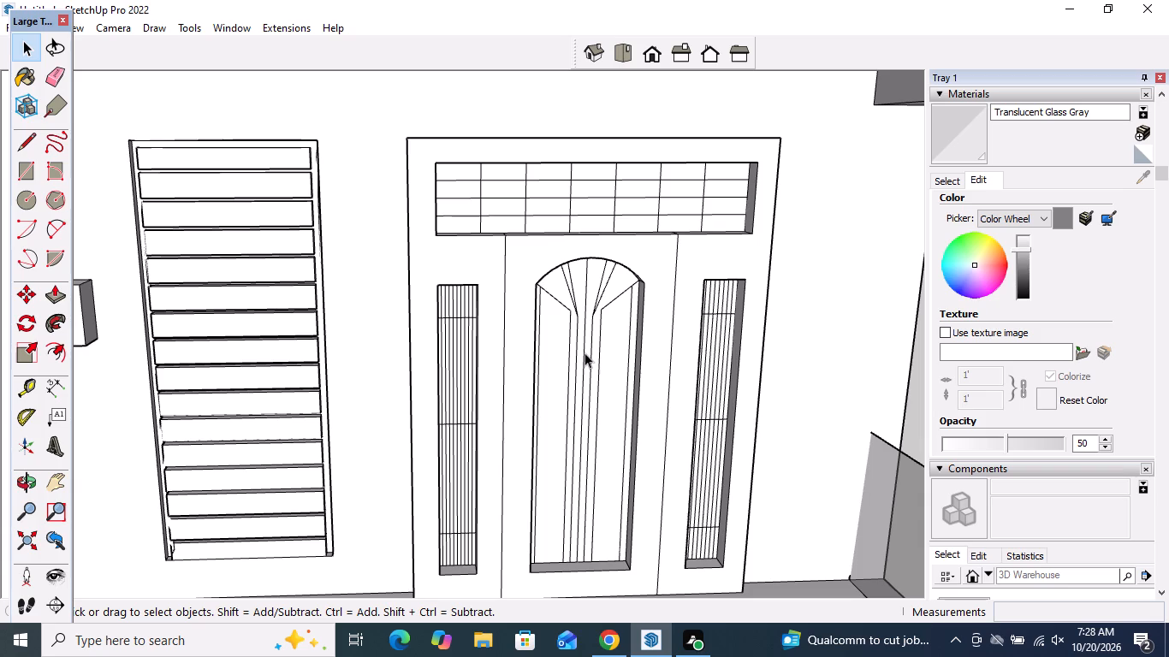
middle_drag(615, 515, 498, 514)
scroll(521, 522, up, 2)
middle_drag(558, 530, 597, 513)
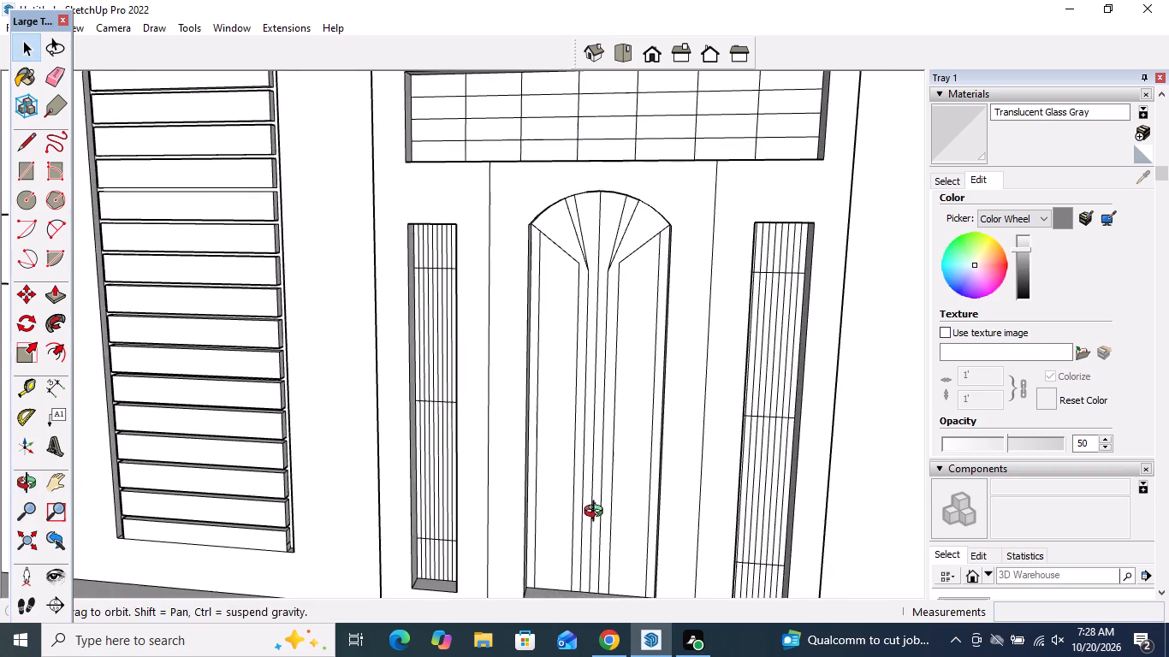
middle_drag(597, 513, 598, 513)
scroll(576, 375, down, 5)
middle_drag(567, 482, 567, 519)
scroll(572, 514, up, 5)
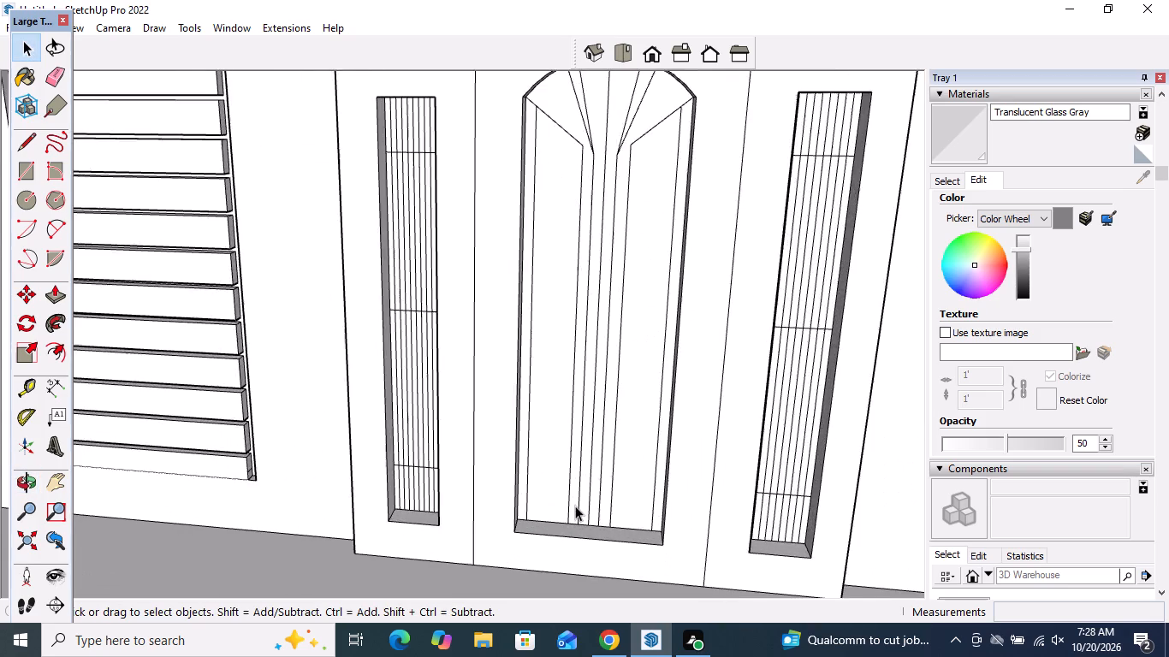
scroll(575, 505, up, 4)
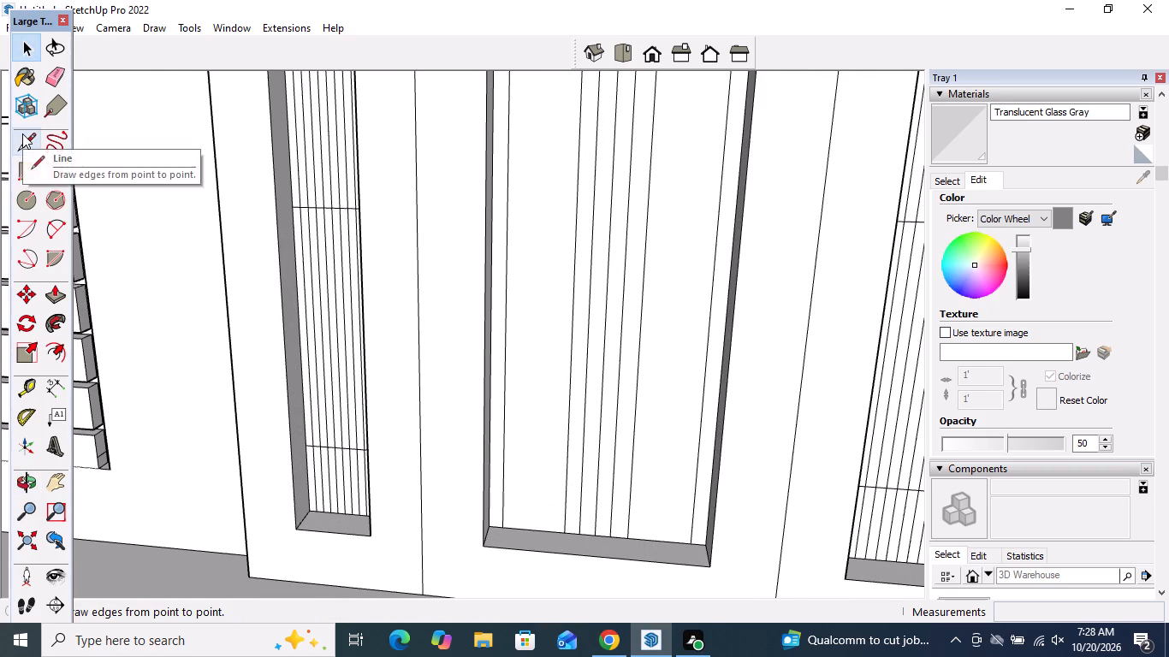
click(22, 133)
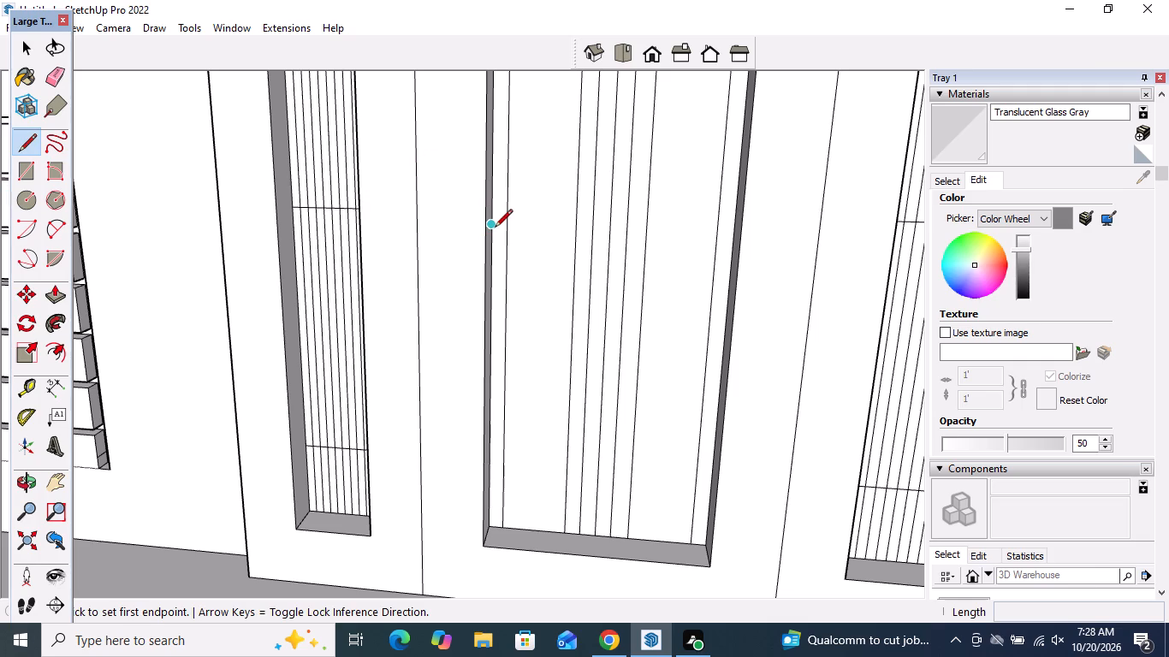
click(495, 228)
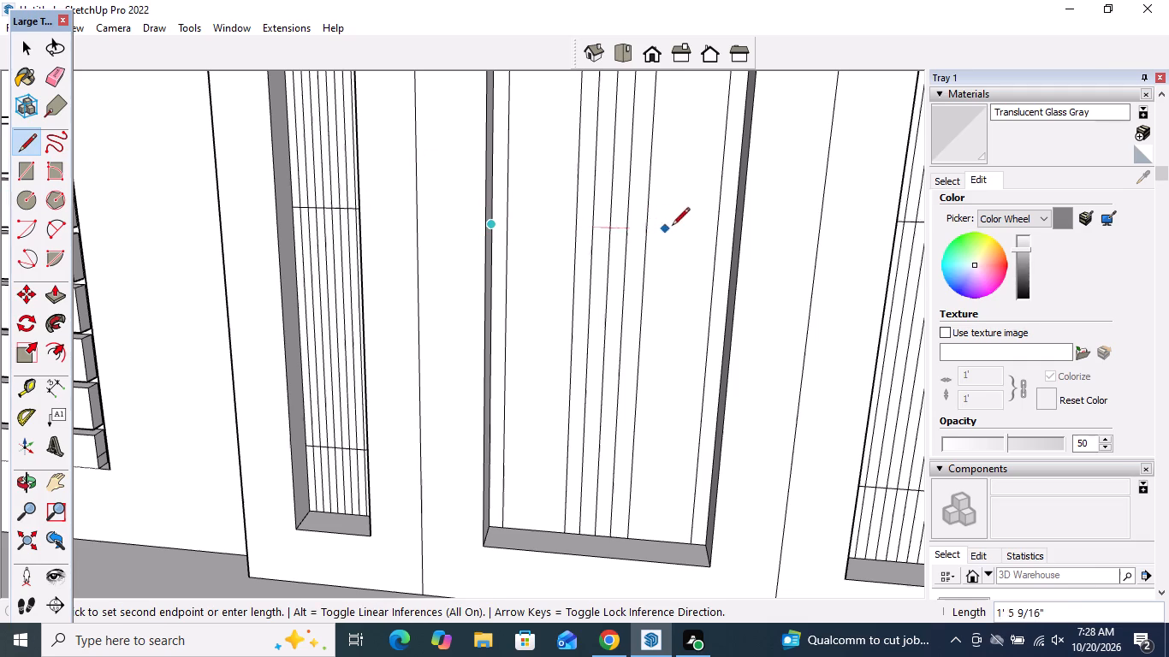
click(733, 239)
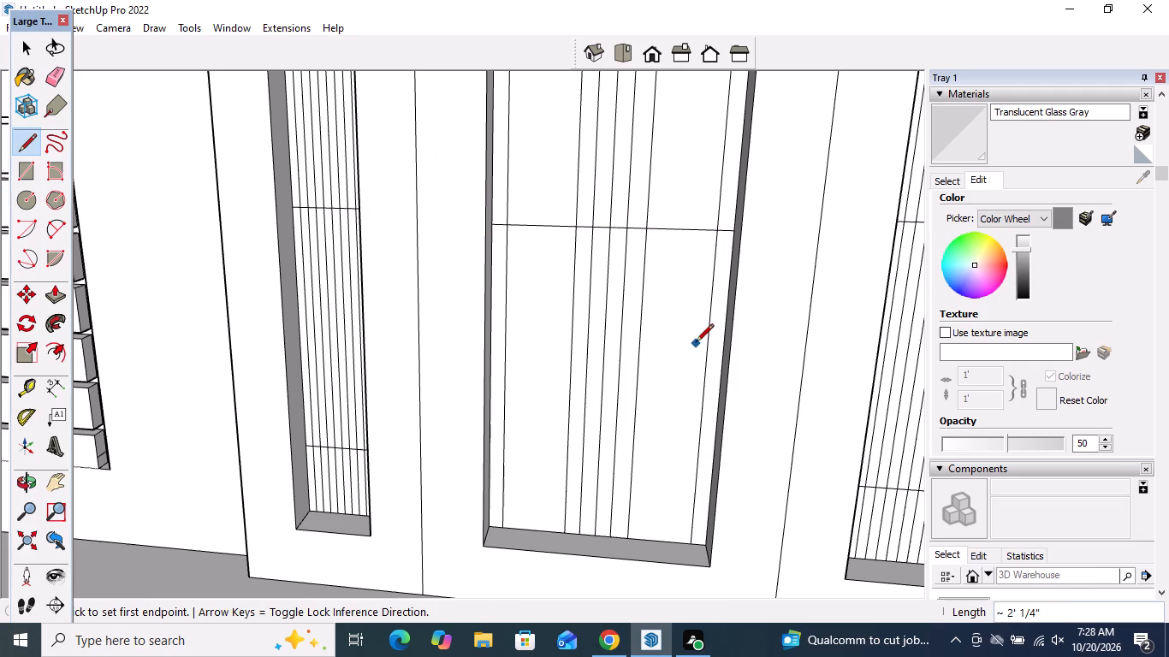
key(space)
Draw two more horizontal lines below it between the panel's outer vertical lines, the upper one about 1' 9 1/16" long.
scroll(581, 314, down, 11)
middle_drag(640, 359, 446, 311)
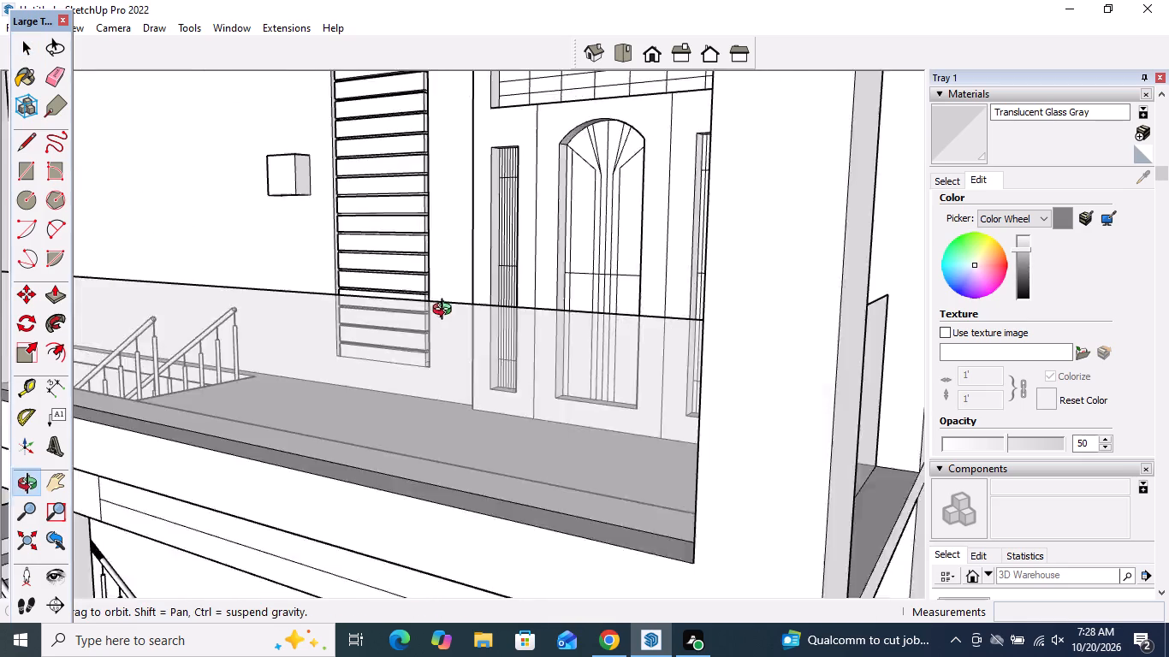
middle_drag(446, 311, 660, 340)
scroll(578, 304, down, 3)
middle_drag(599, 304, 580, 328)
scroll(603, 287, up, 7)
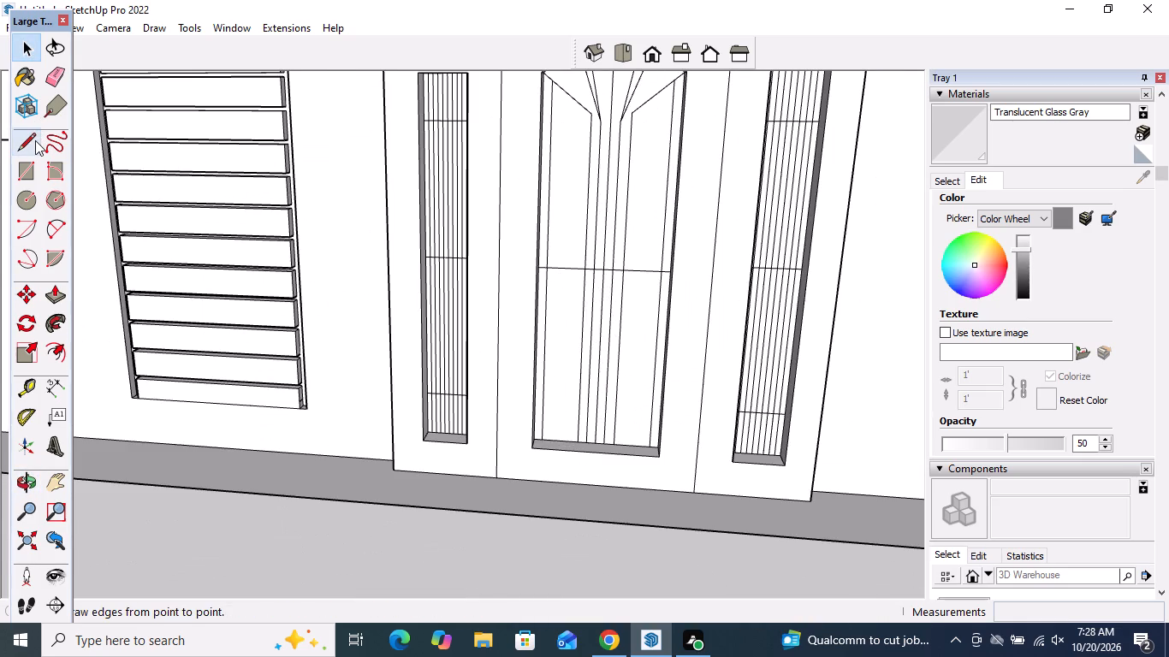
click(35, 140)
scroll(460, 379, up, 3)
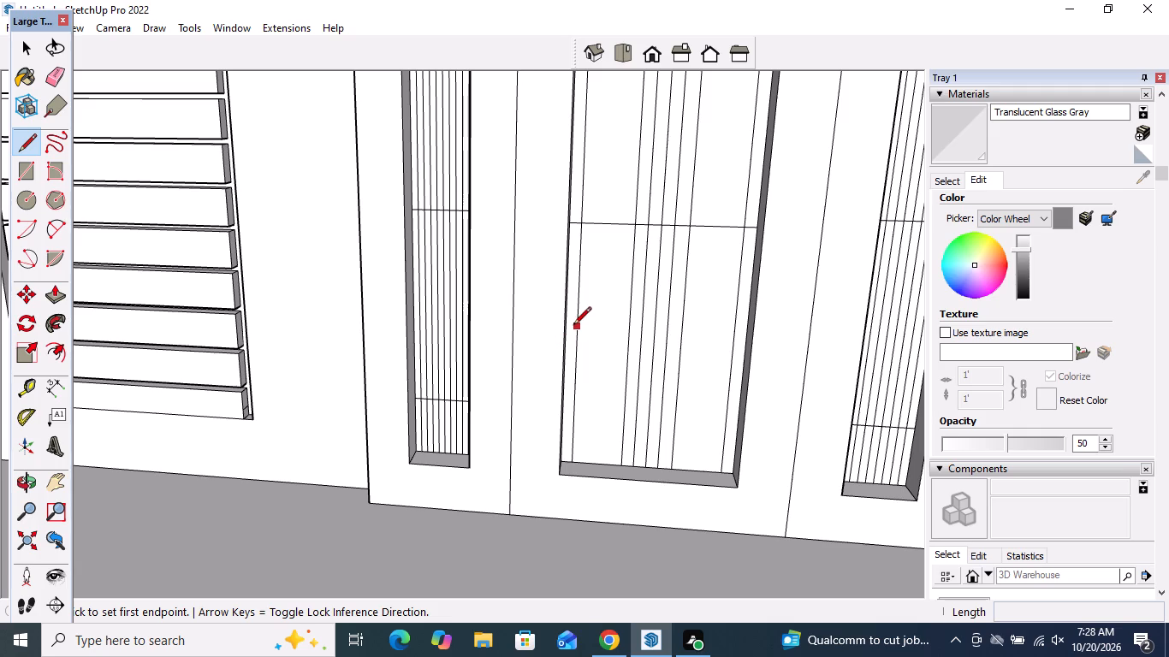
click(573, 325)
click(734, 327)
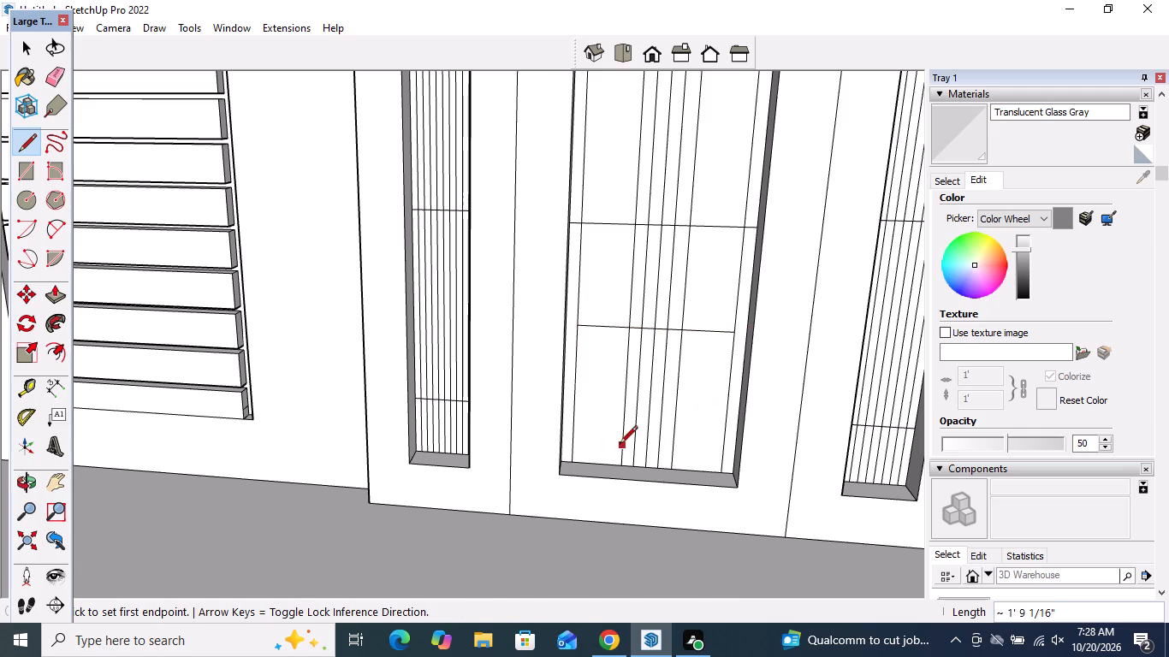
click(578, 416)
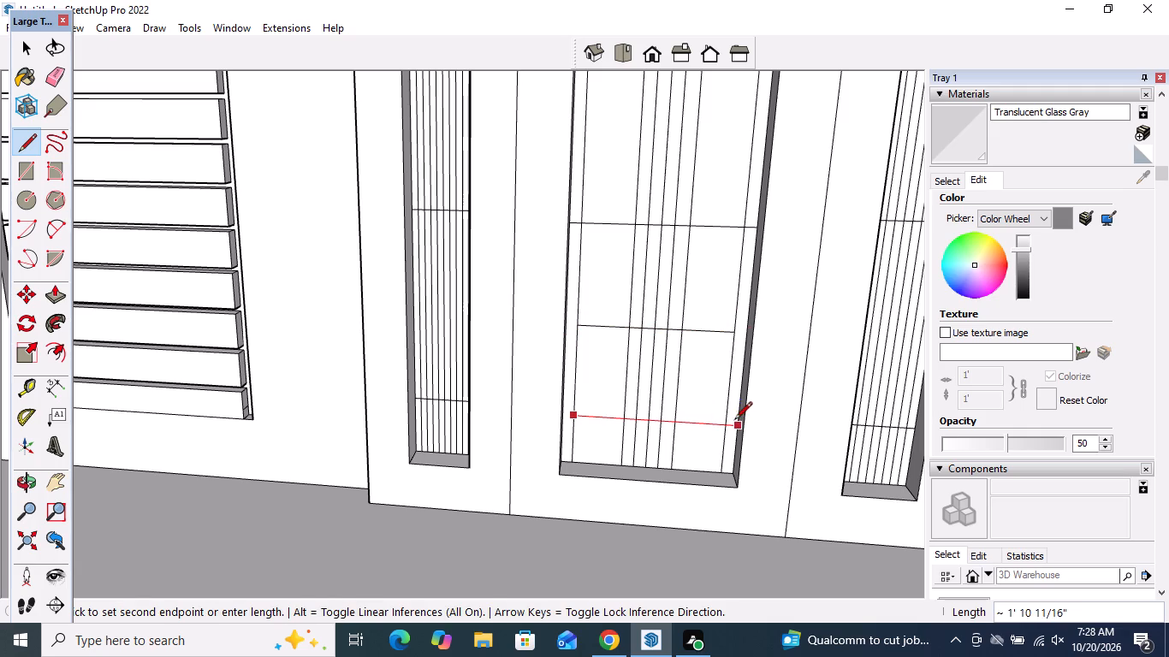
click(725, 424)
key(space)
Examine the house front and the balcony door with its arched panel from several distances and angles.
scroll(561, 428, down, 17)
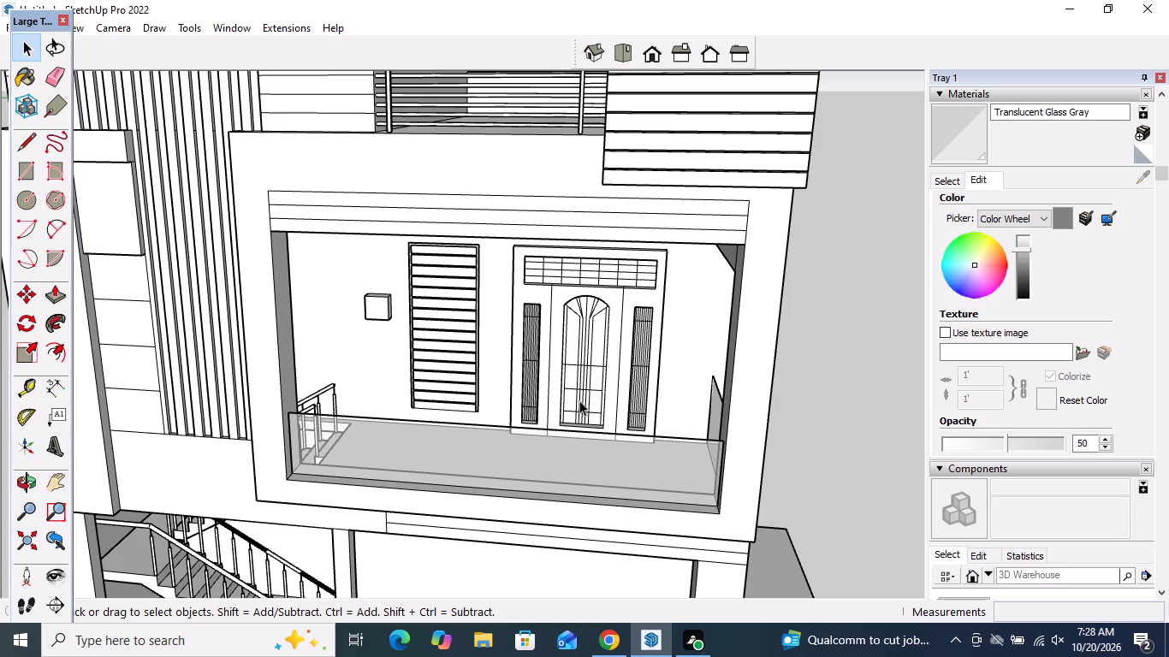
scroll(633, 381, down, 10)
middle_drag(579, 425, 654, 339)
scroll(620, 447, up, 3)
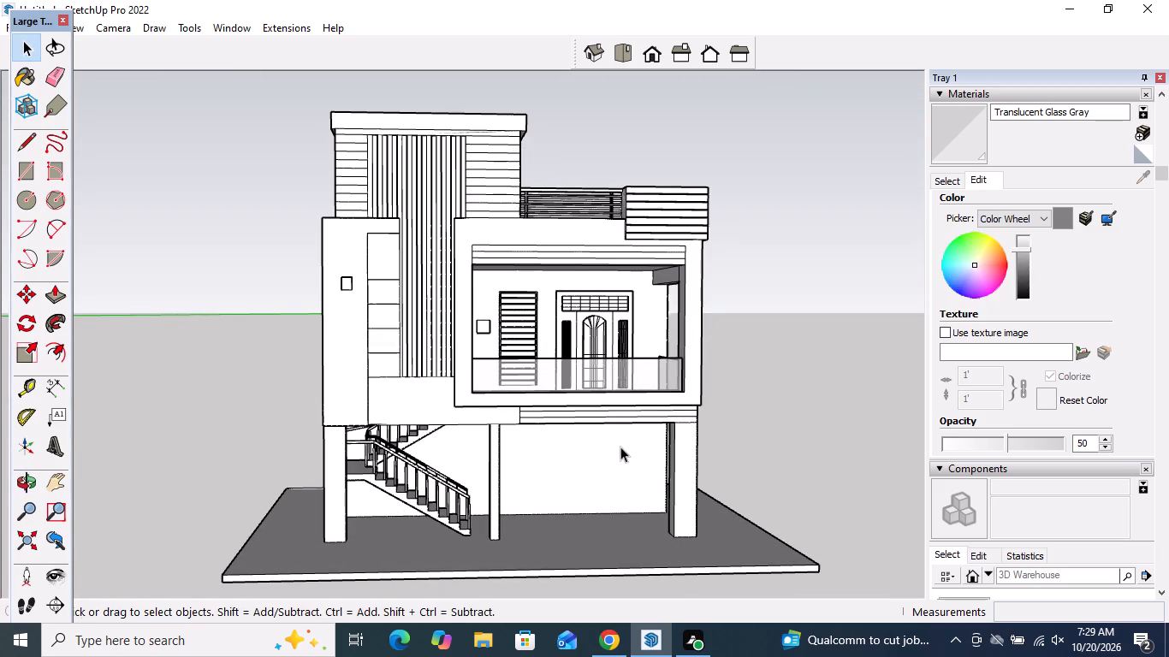
middle_drag(610, 469, 537, 508)
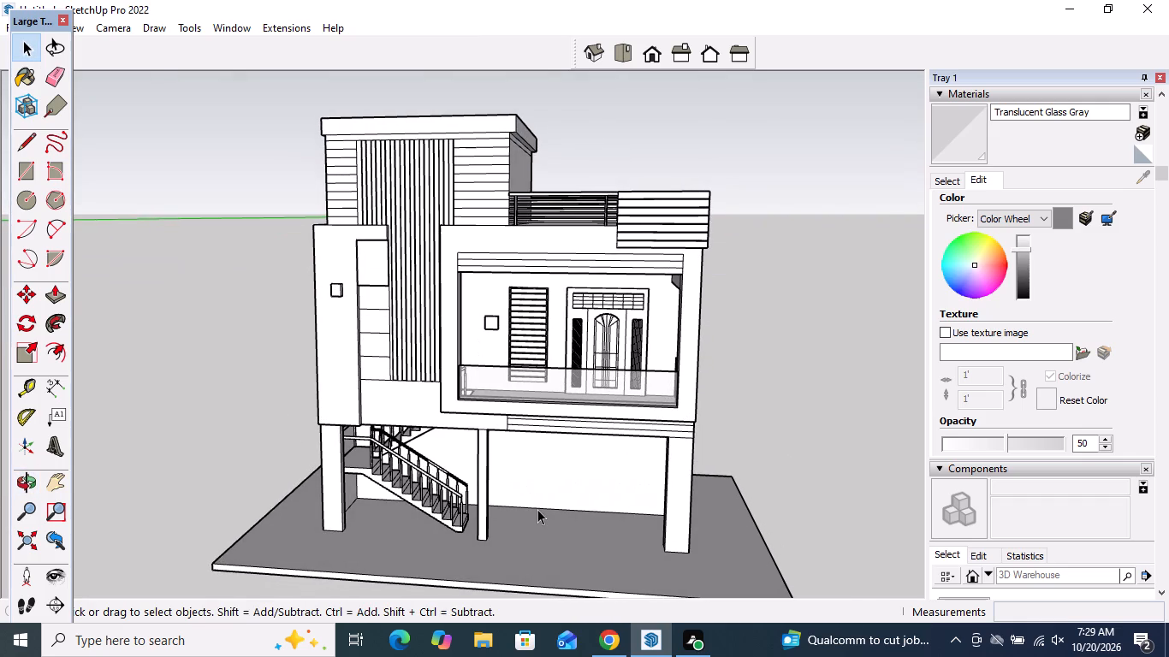
scroll(617, 291, up, 3)
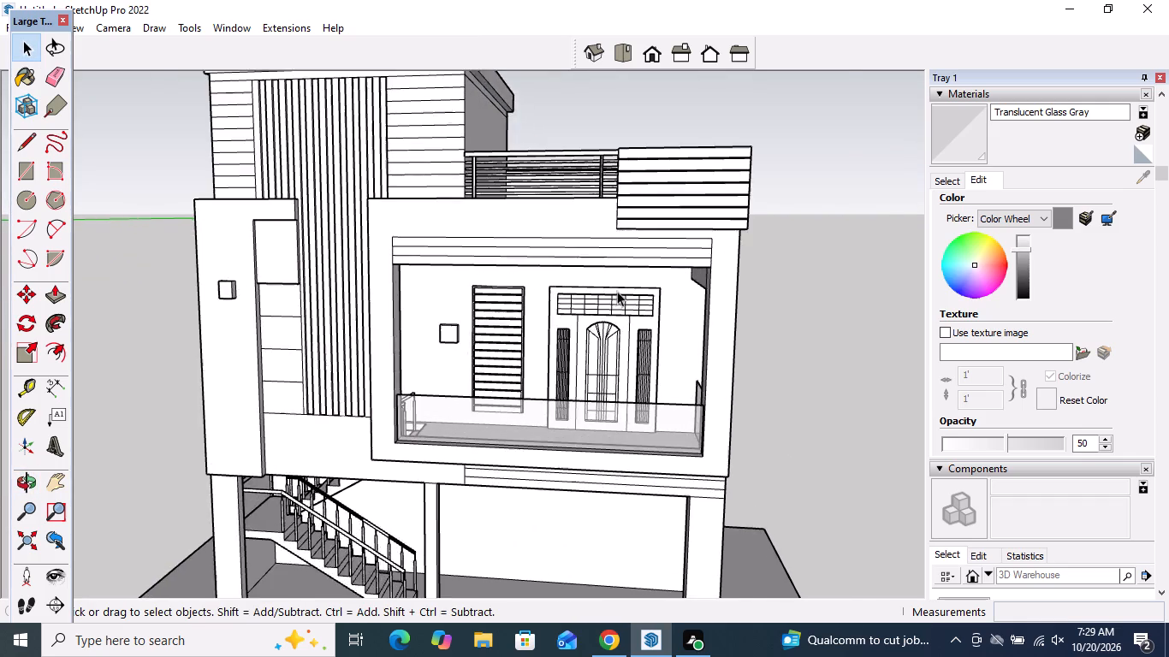
scroll(616, 292, up, 4)
middle_drag(611, 317, 586, 344)
scroll(589, 331, up, 6)
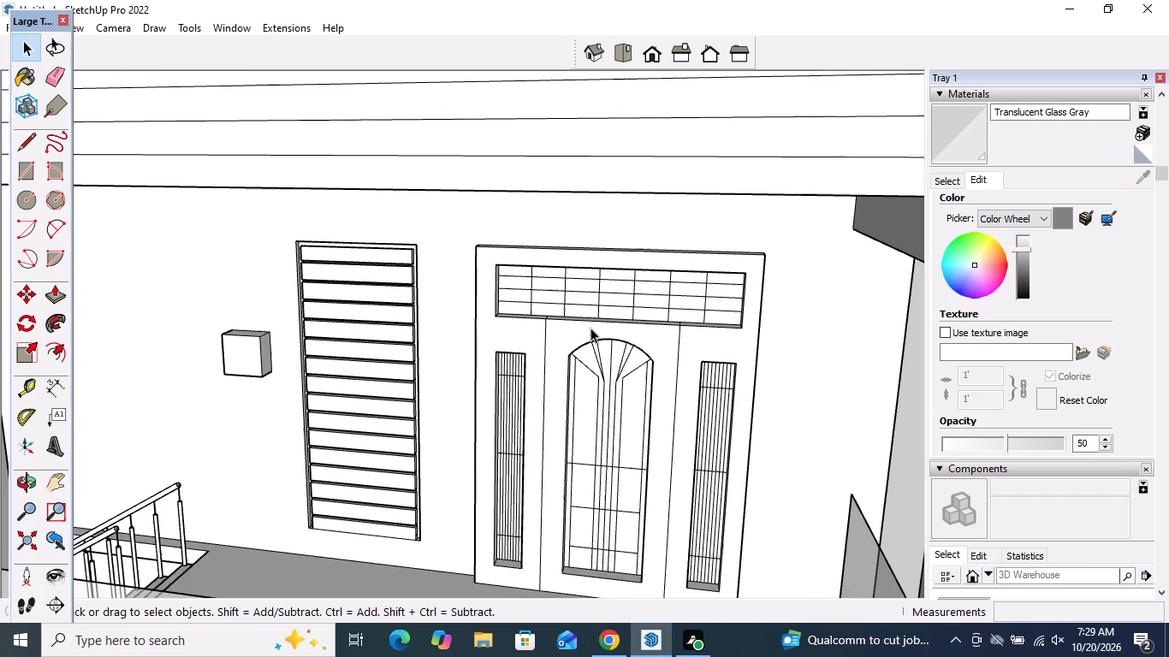
scroll(590, 328, up, 2)
scroll(590, 328, down, 5)
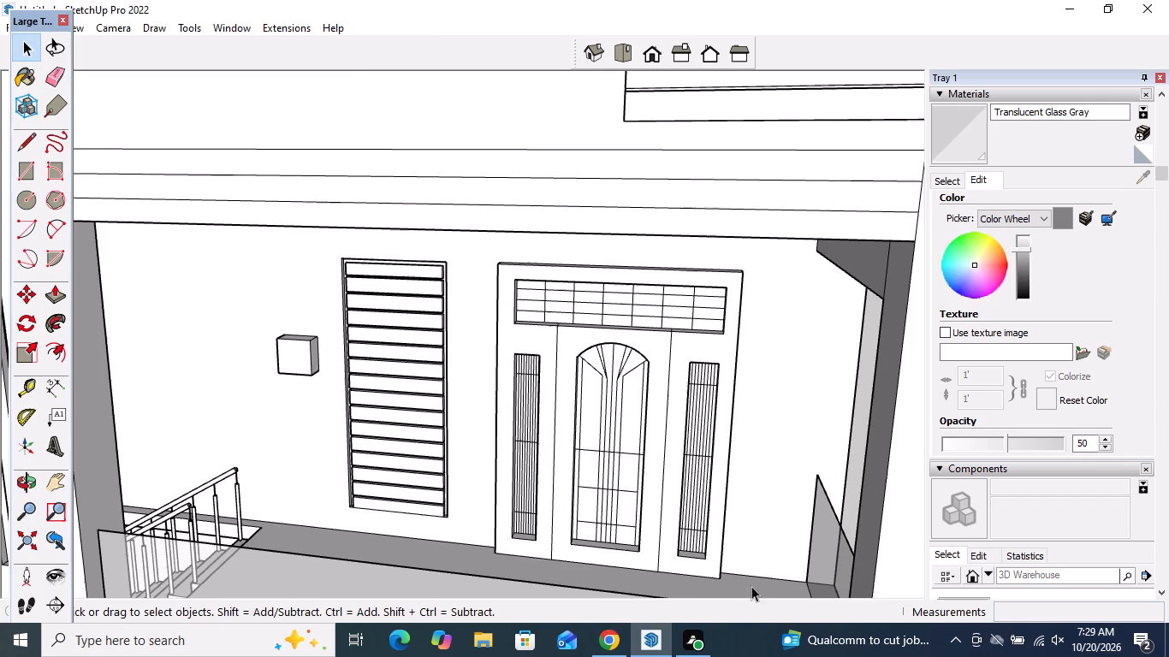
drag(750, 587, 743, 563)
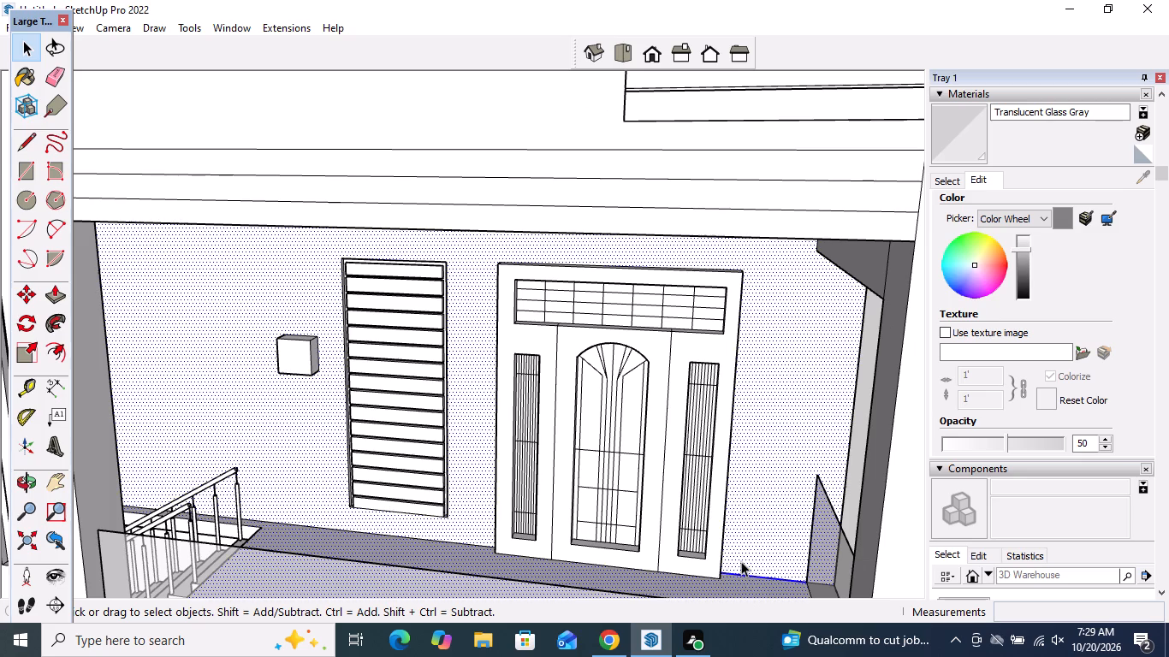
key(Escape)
Select the balcony door frame's front face with its bounding edges, plus the whole transom grid above the arched door.
click(865, 407)
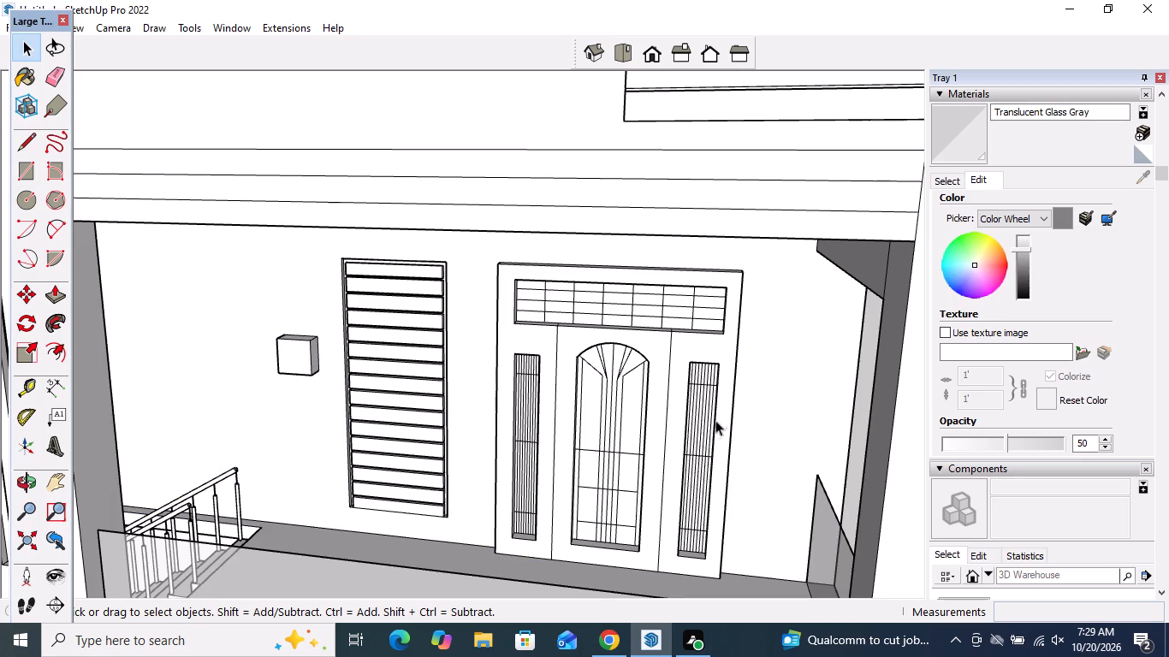
double_click(719, 414)
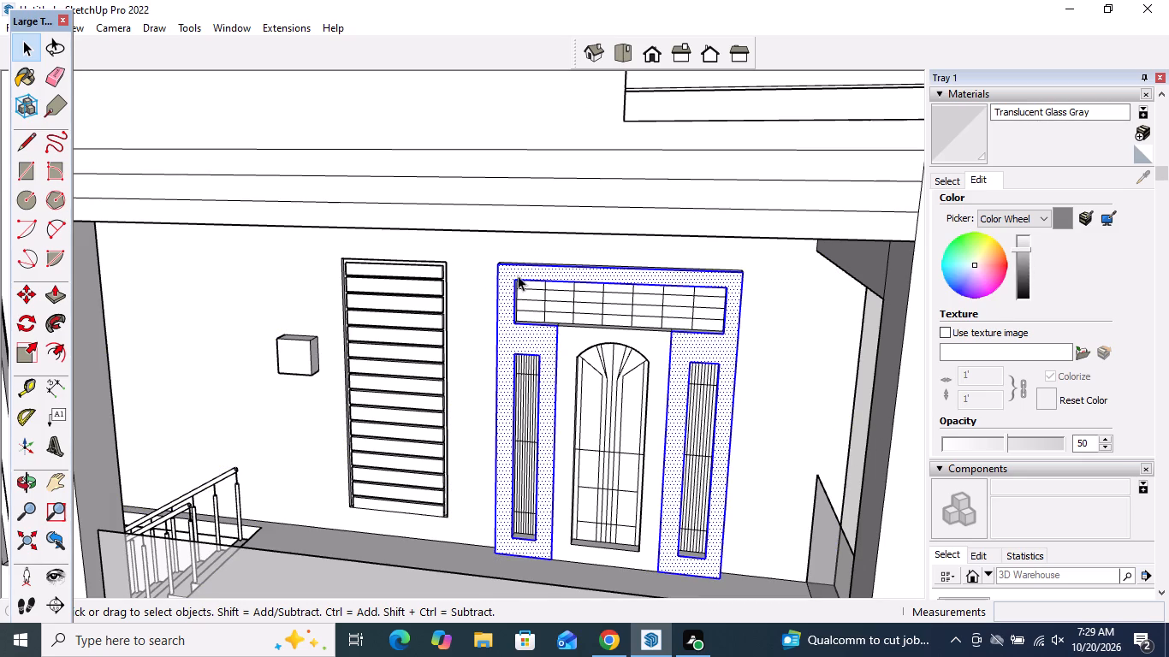
scroll(521, 281, up, 6)
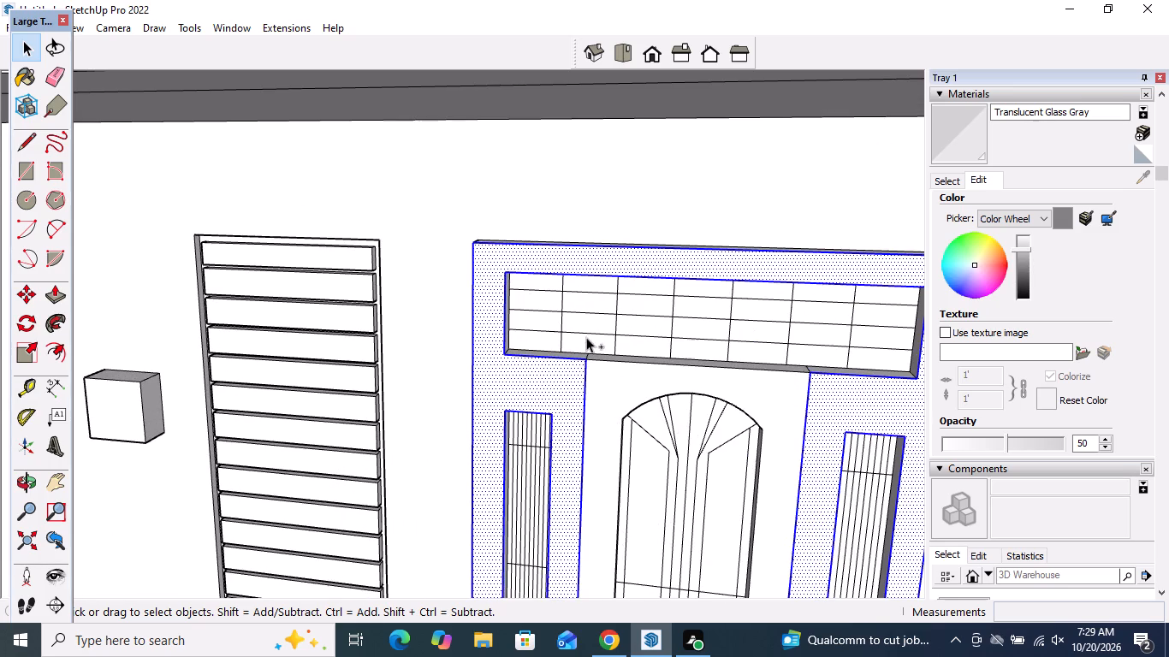
ctrl+drag(586, 341, 547, 287)
scroll(553, 318, down, 3)
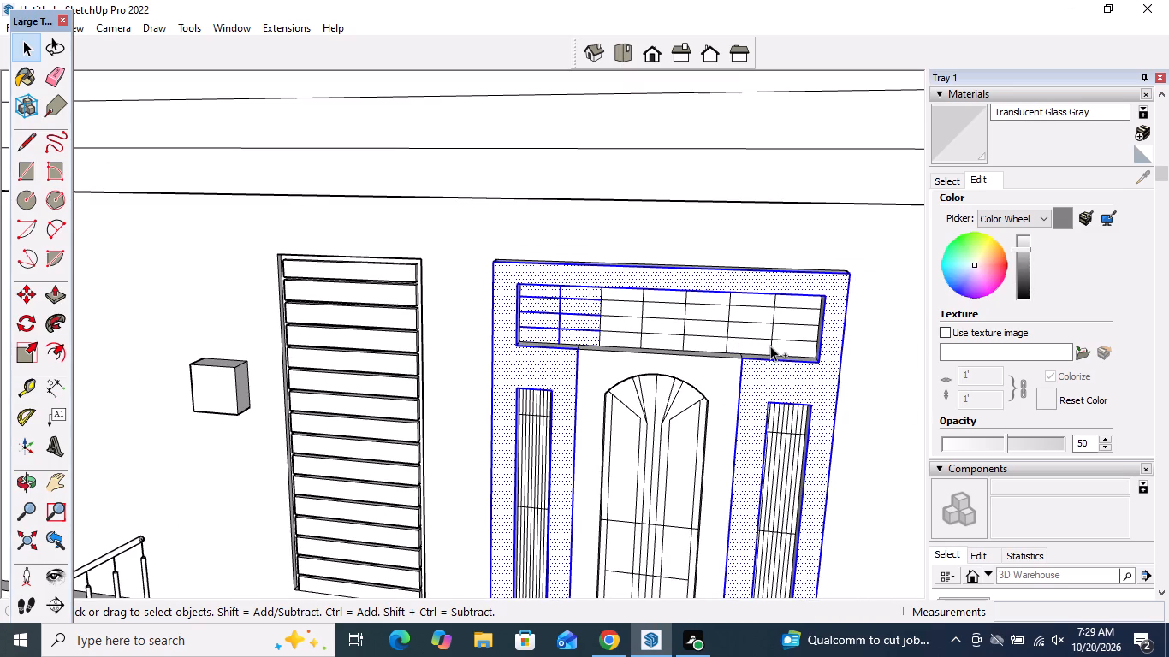
ctrl+drag(783, 346, 562, 303)
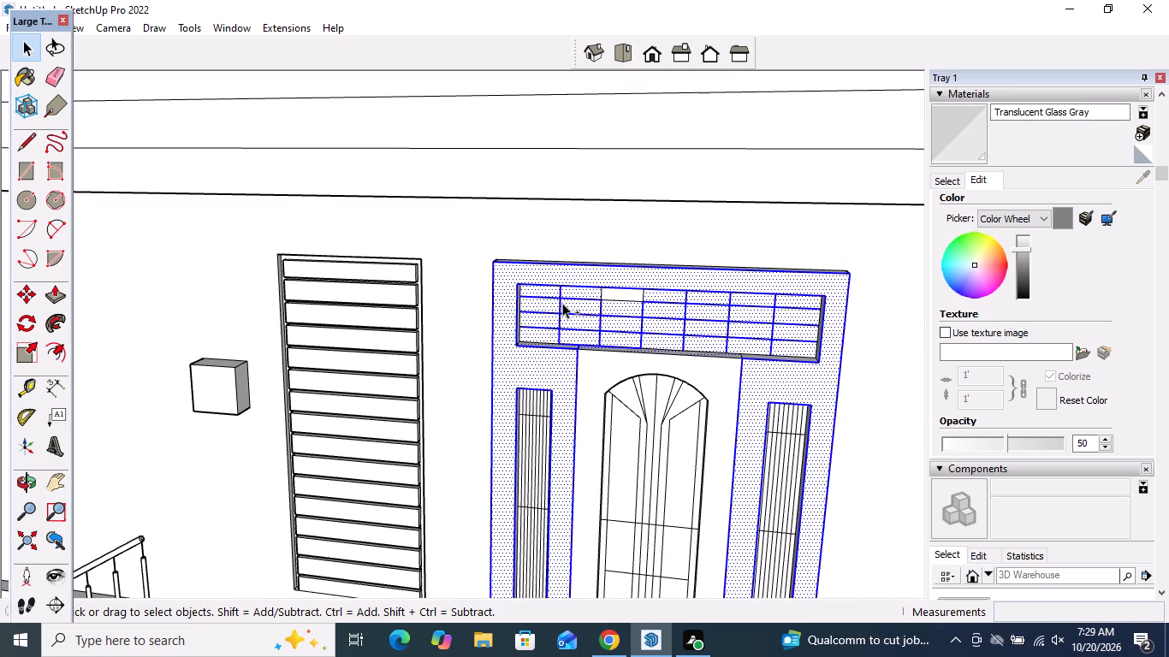
ctrl+drag(695, 311, 600, 285)
ctrl+scroll(600, 285, down, 4)
scroll(620, 315, down, 3)
scroll(571, 463, up, 4)
Add both narrow side panels, the central door leaf with its arched panel lines, and its bottom edge to the selection.
ctrl+drag(586, 502, 550, 353)
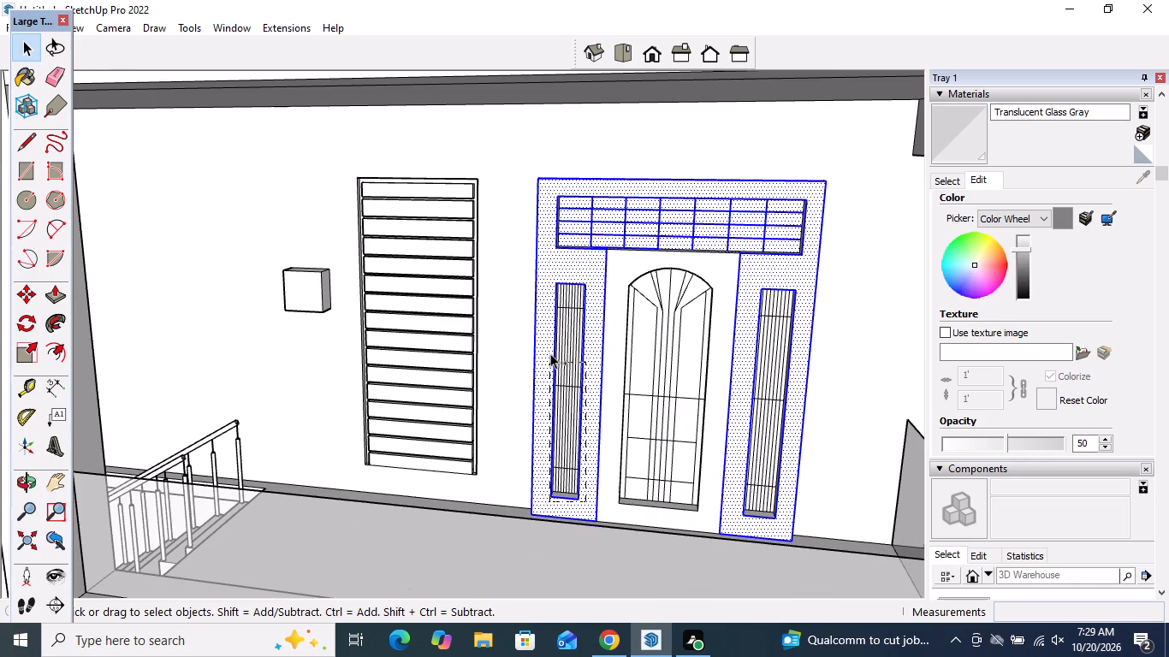
ctrl+drag(550, 353, 552, 272)
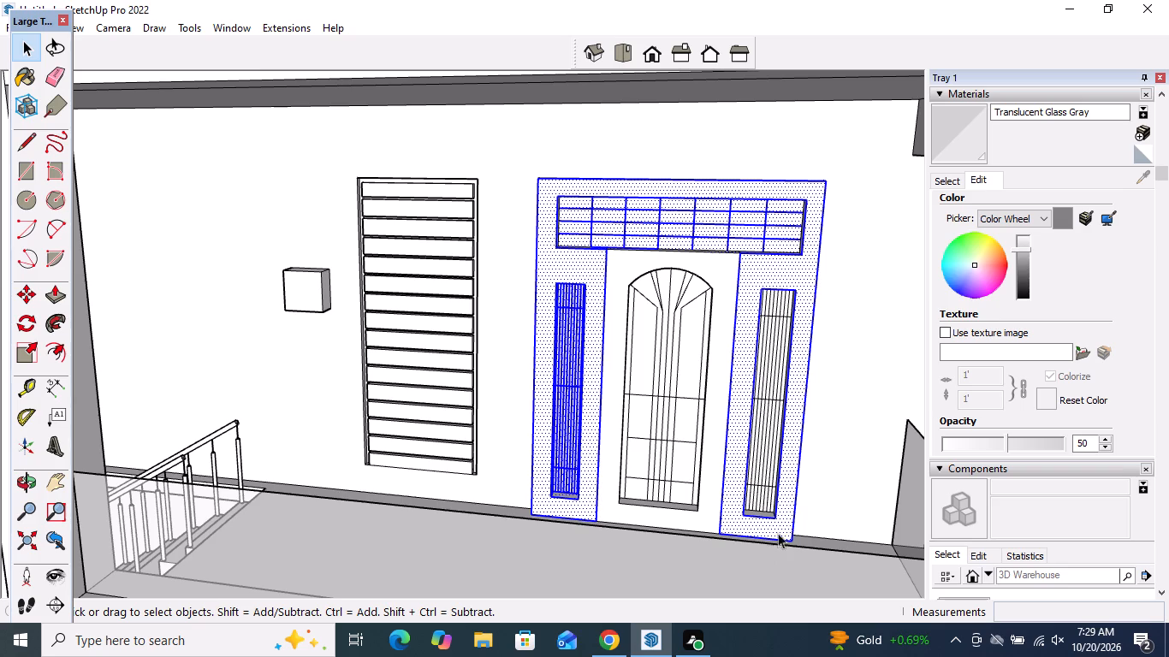
ctrl+drag(783, 521, 710, 290)
ctrl+drag(710, 290, 736, 265)
ctrl+drag(789, 385, 773, 278)
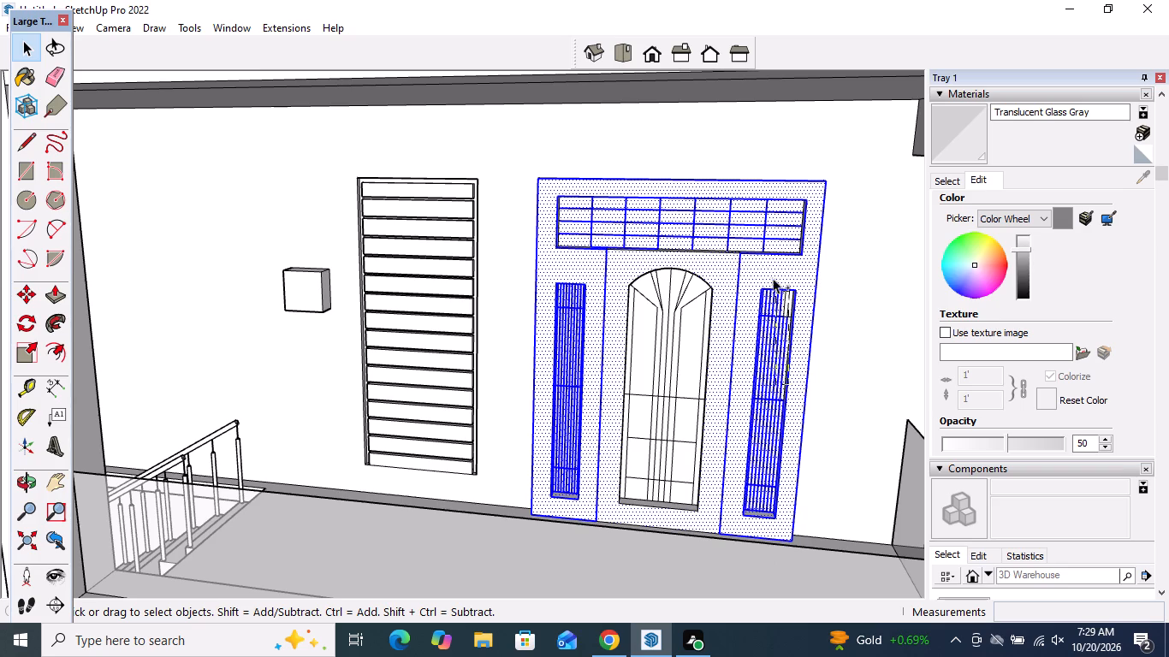
ctrl+drag(773, 278, 766, 259)
ctrl+drag(715, 520, 597, 330)
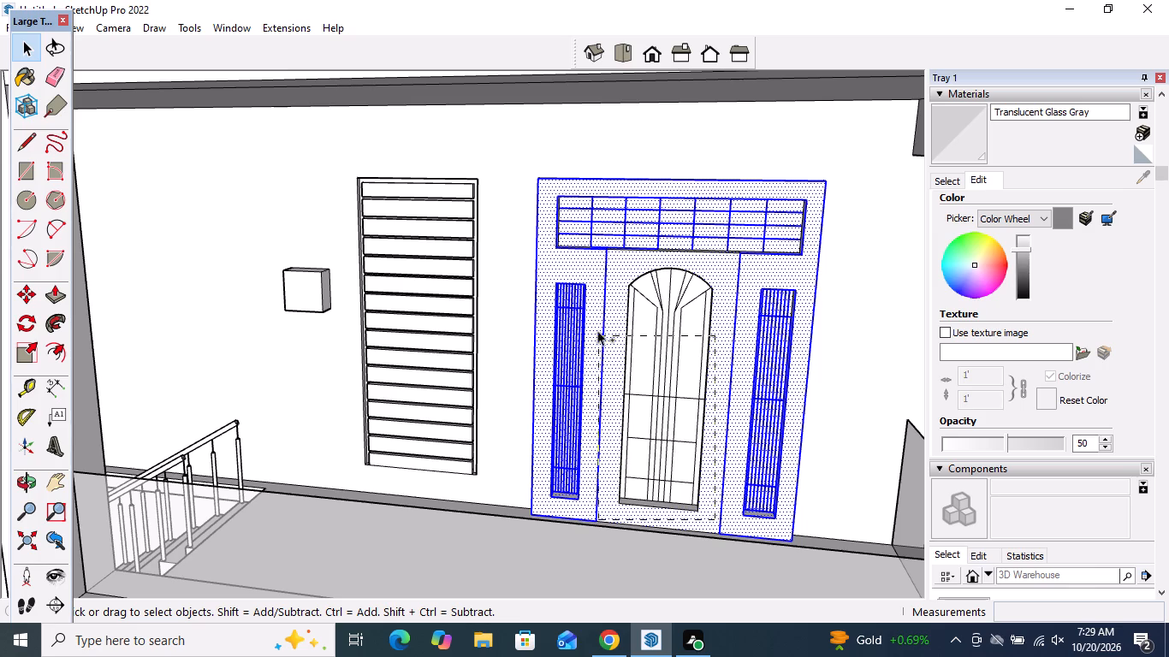
ctrl+drag(597, 330, 630, 257)
ctrl+drag(630, 257, 620, 250)
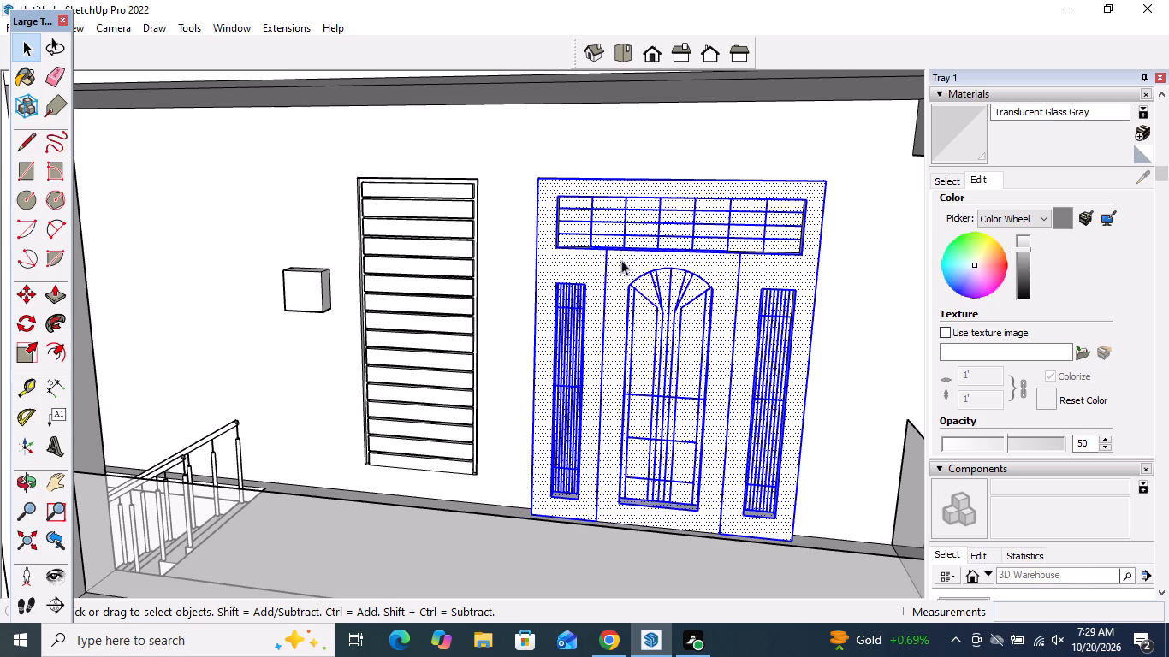
scroll(643, 488, up, 7)
ctrl+click(655, 529)
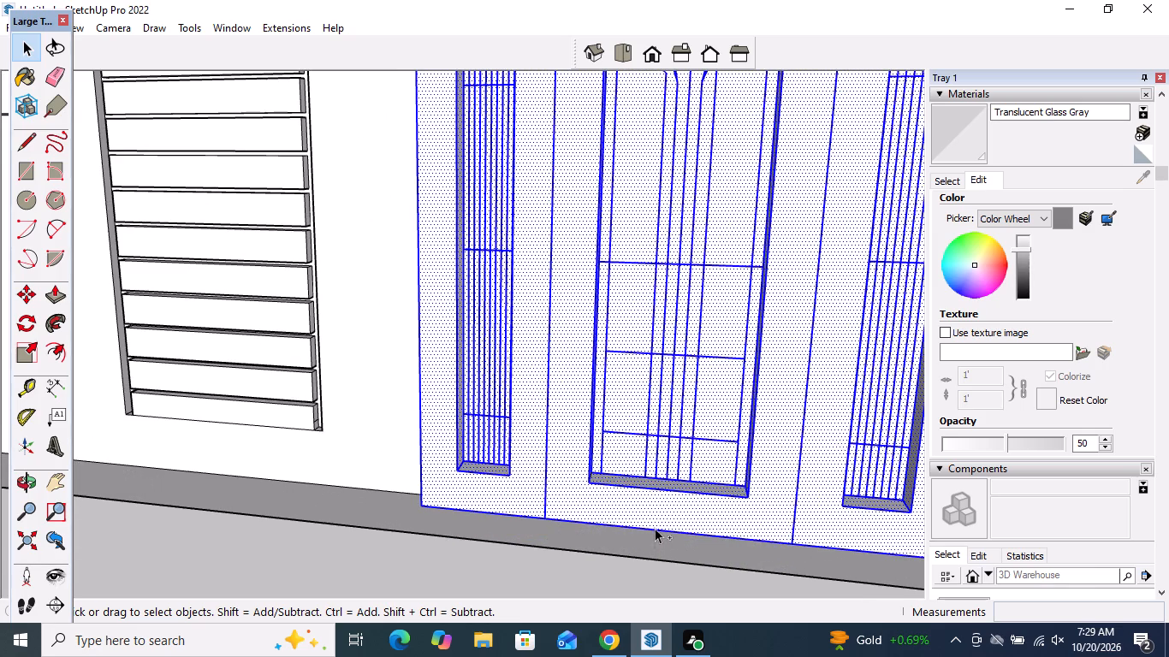
Add the door frame's right side face with its short top edge and rear vertical edge to the selection.
scroll(612, 479, down, 9)
middle_drag(758, 228, 810, 249)
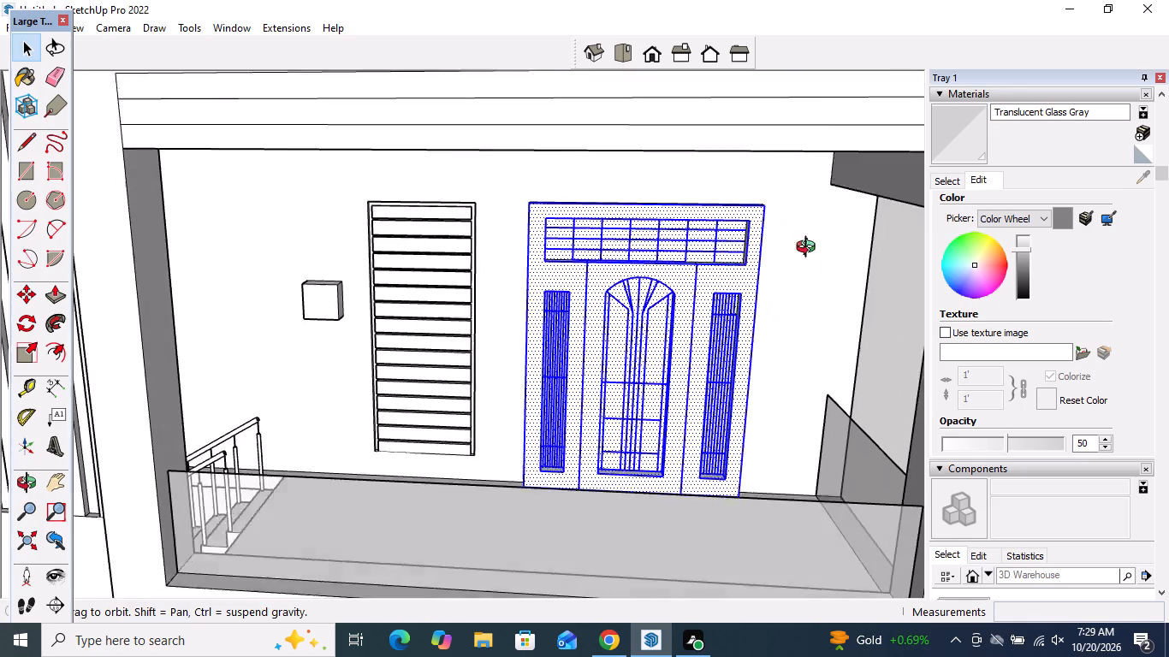
middle_drag(810, 249, 508, 210)
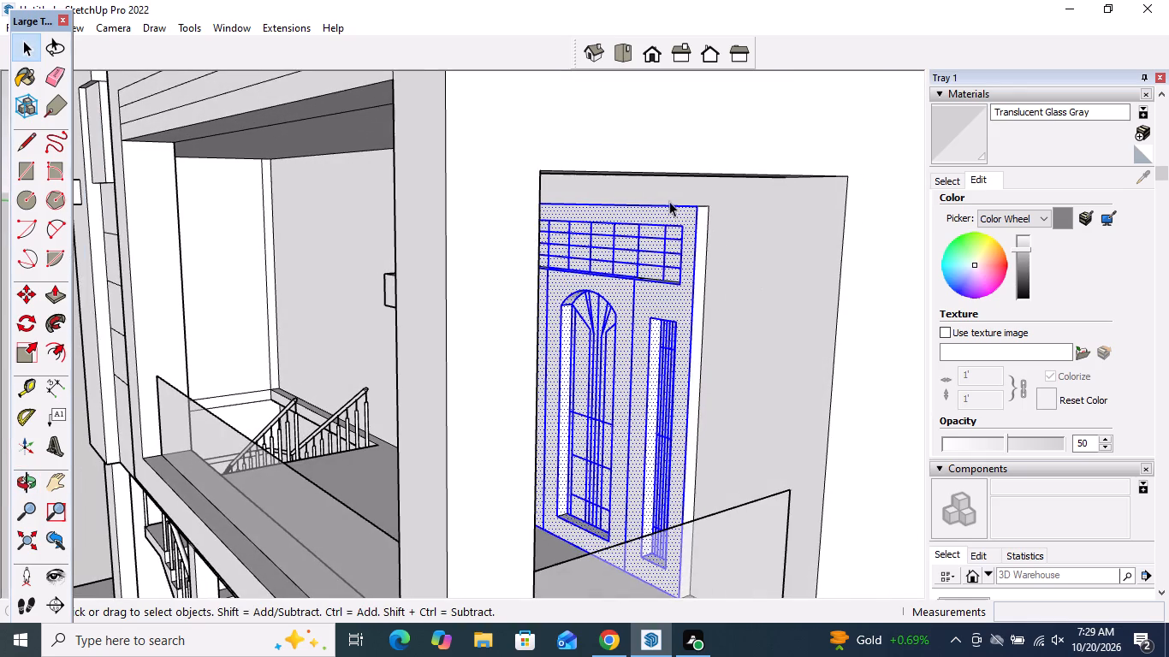
scroll(684, 204, up, 9)
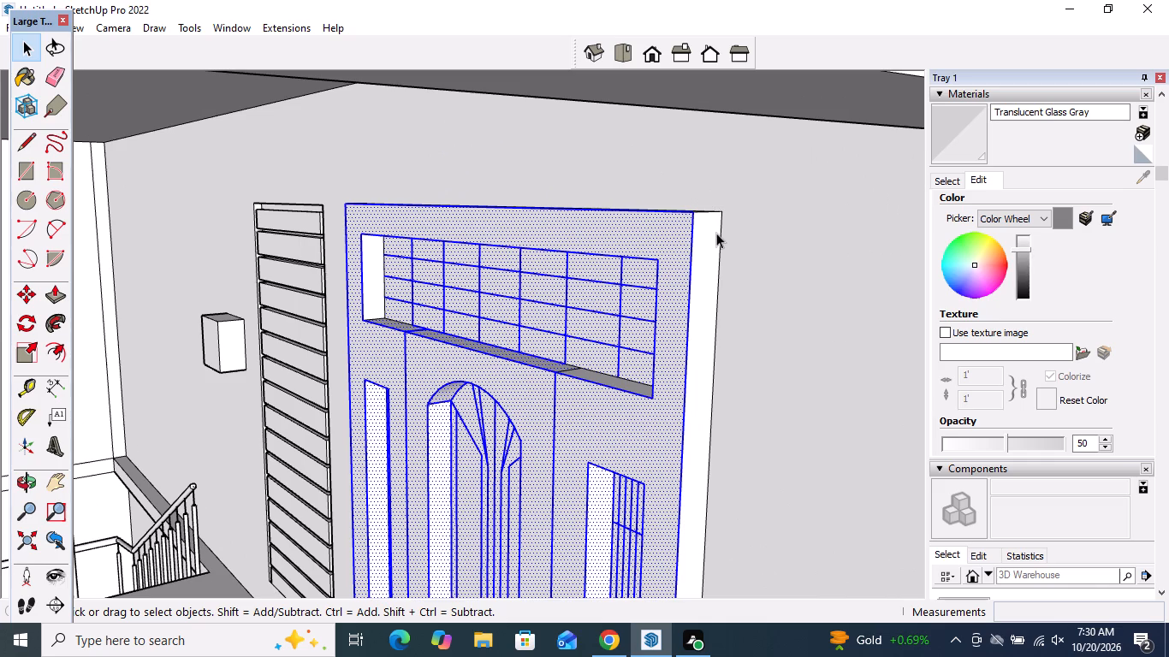
ctrl+click(709, 218)
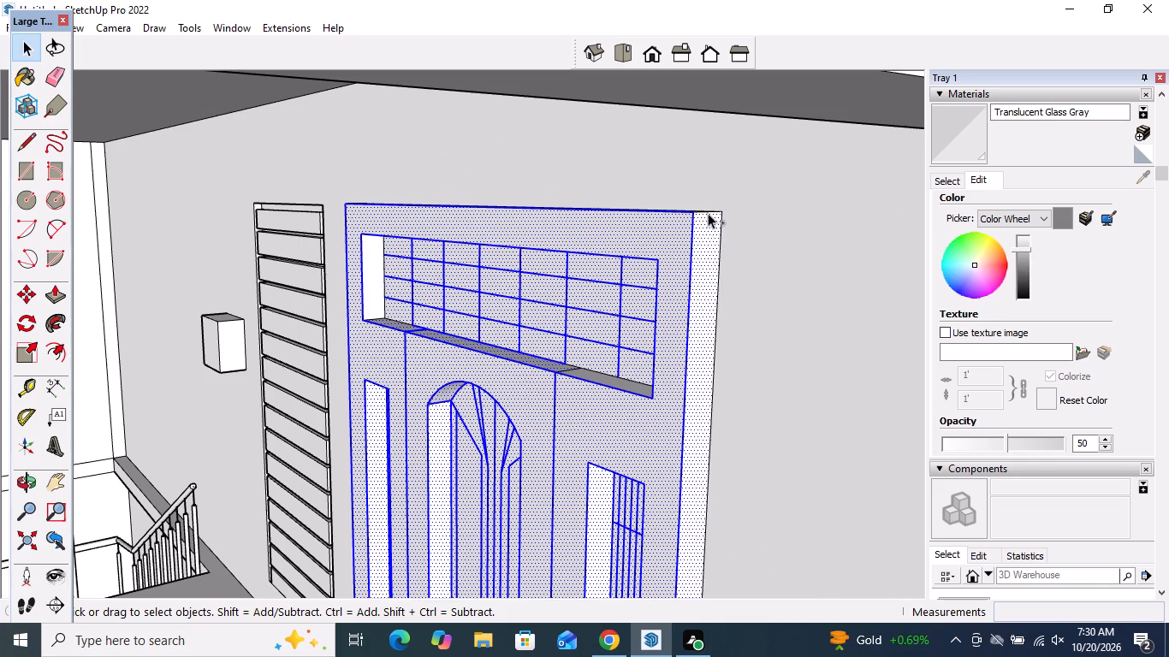
ctrl+click(708, 211)
ctrl+click(721, 239)
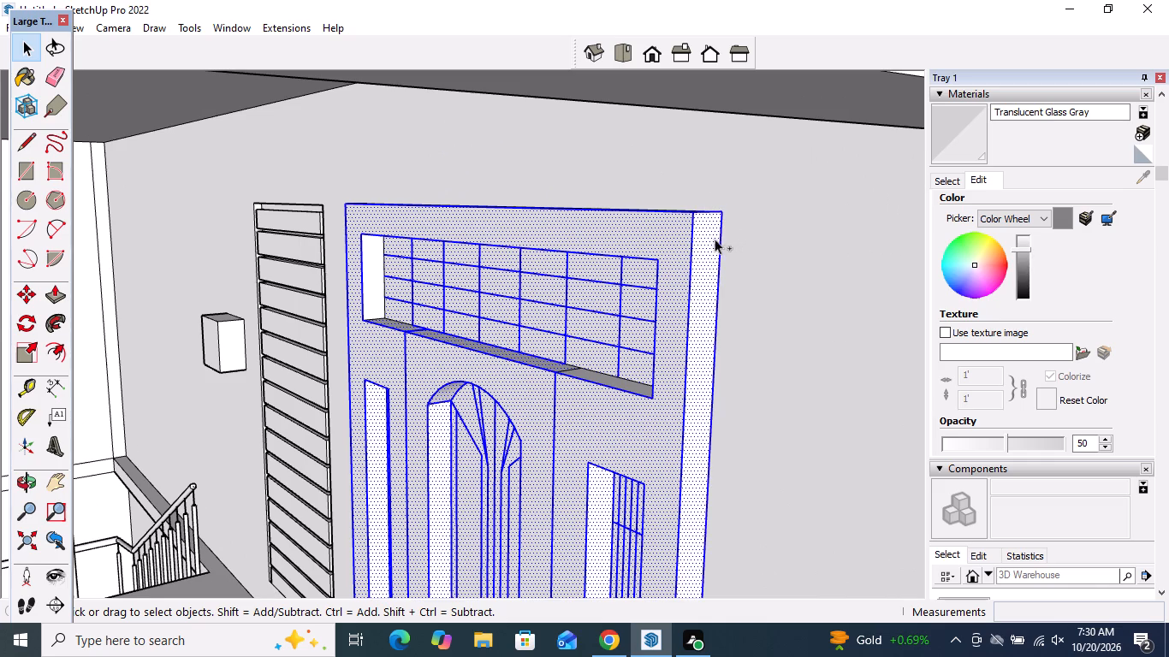
Add the door frame's top face and its rear edge to the selection.
ctrl+middle_drag(693, 217, 690, 238)
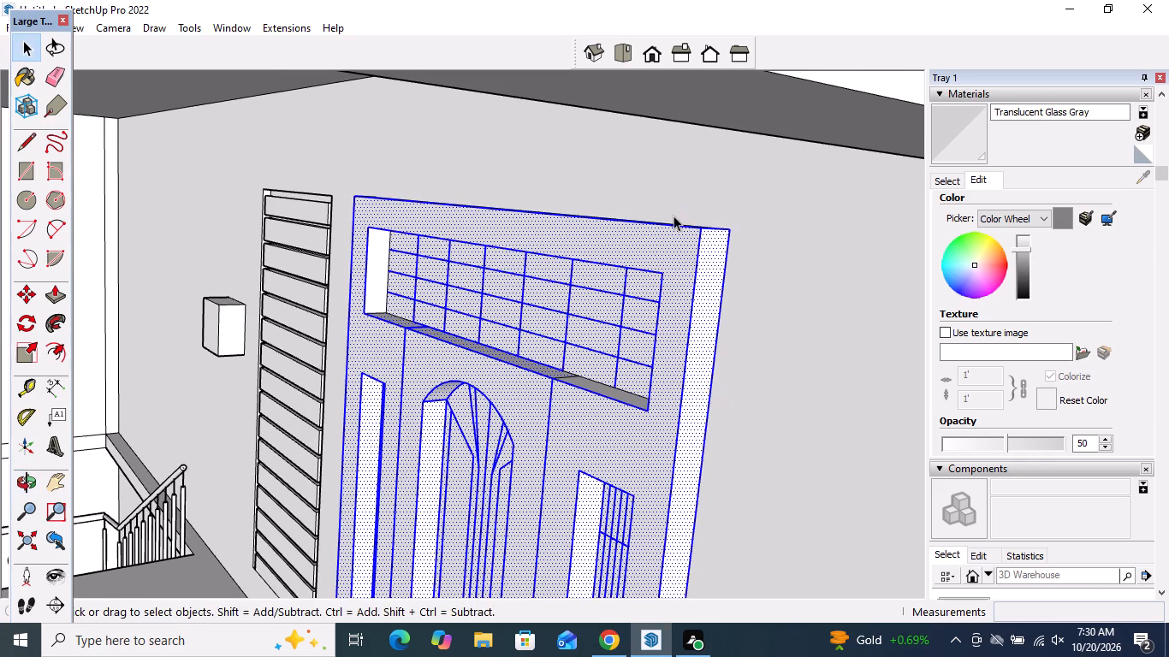
middle_drag(671, 217, 656, 229)
scroll(662, 222, up, 10)
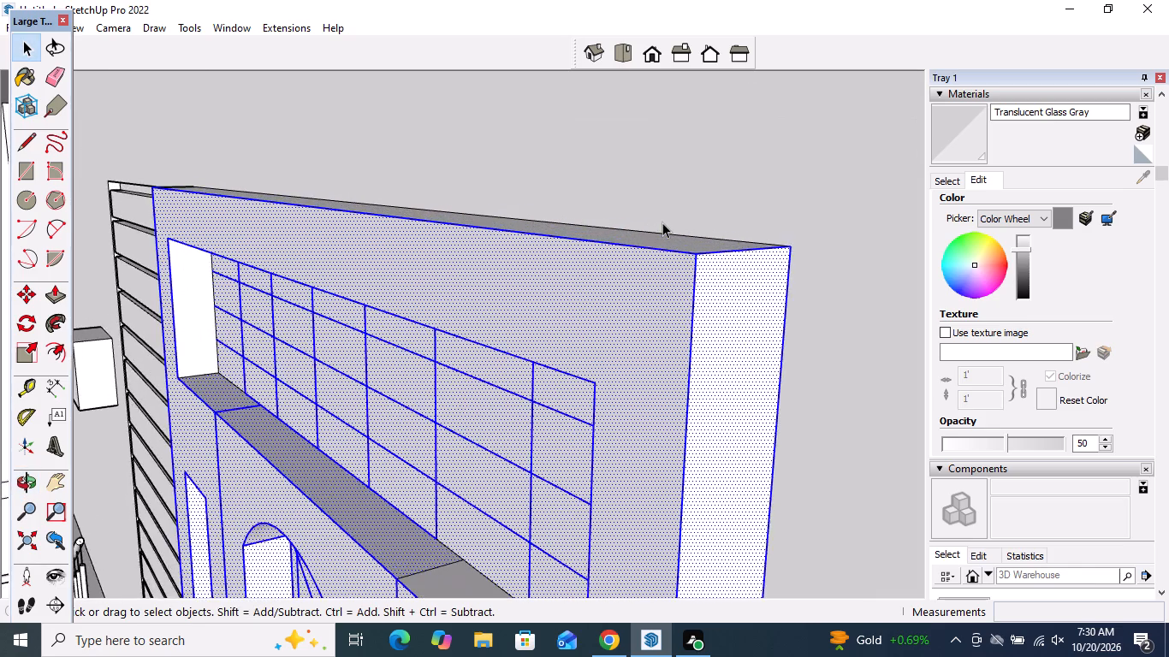
scroll(662, 222, up, 5)
ctrl+click(682, 261)
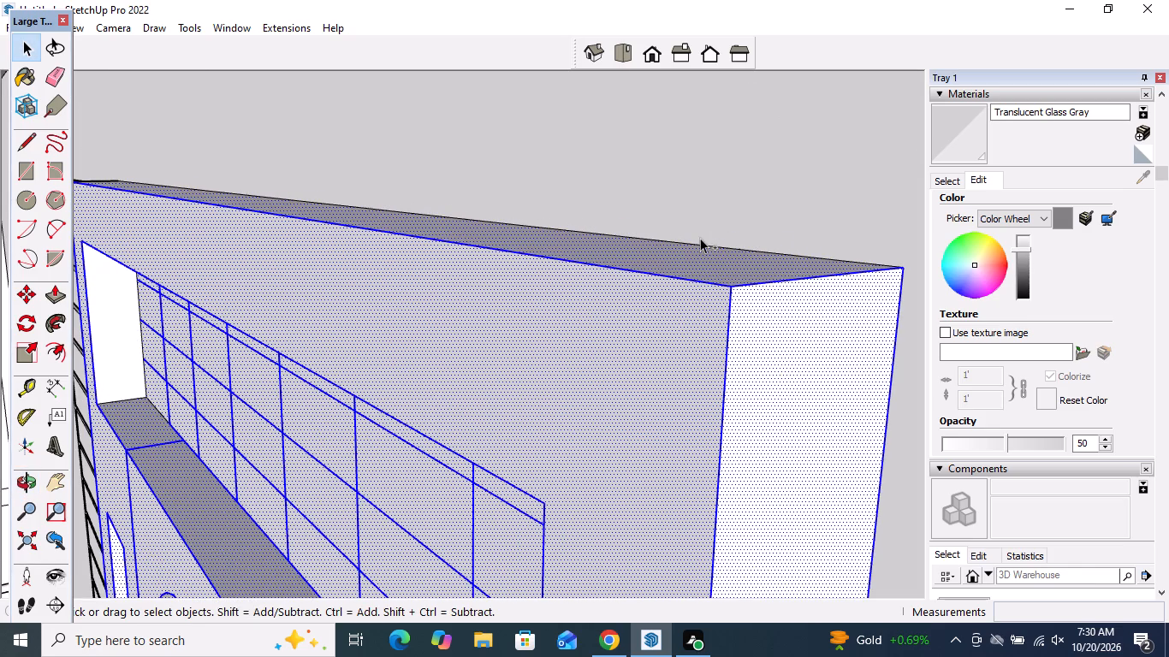
ctrl+click(701, 246)
Add the door frame's left side face with its short top edge and rear vertical edge to the selection.
scroll(742, 236, down, 5)
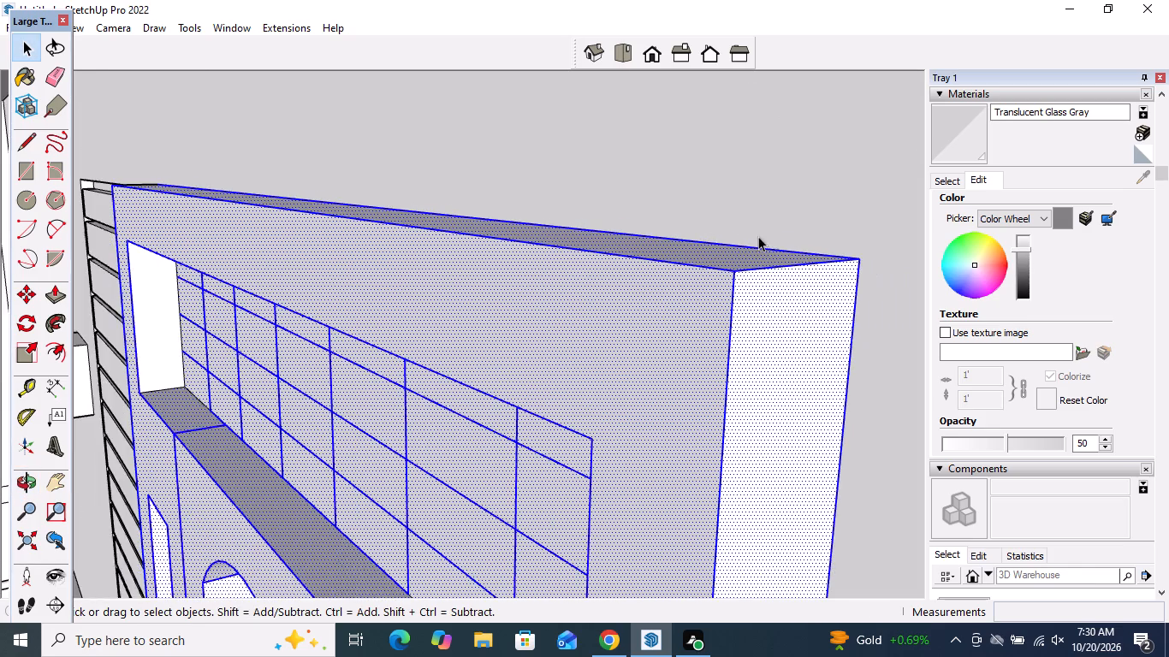
scroll(900, 236, down, 17)
scroll(768, 213, down, 5)
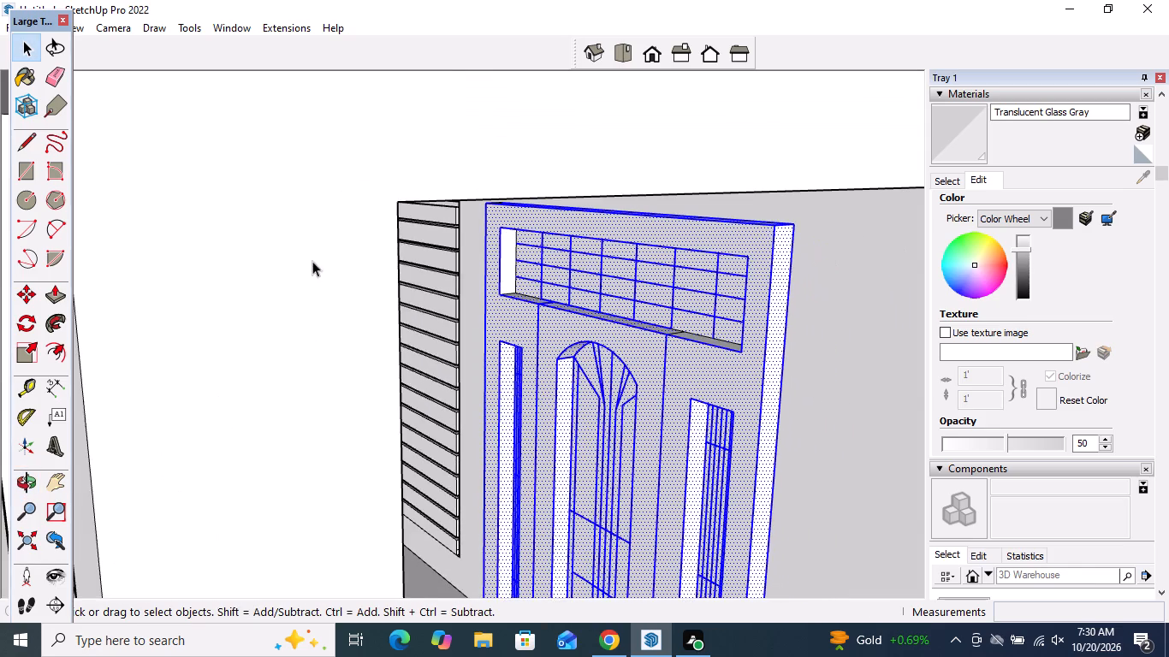
scroll(312, 261, down, 5)
middle_drag(271, 272, 626, 269)
scroll(555, 226, down, 7)
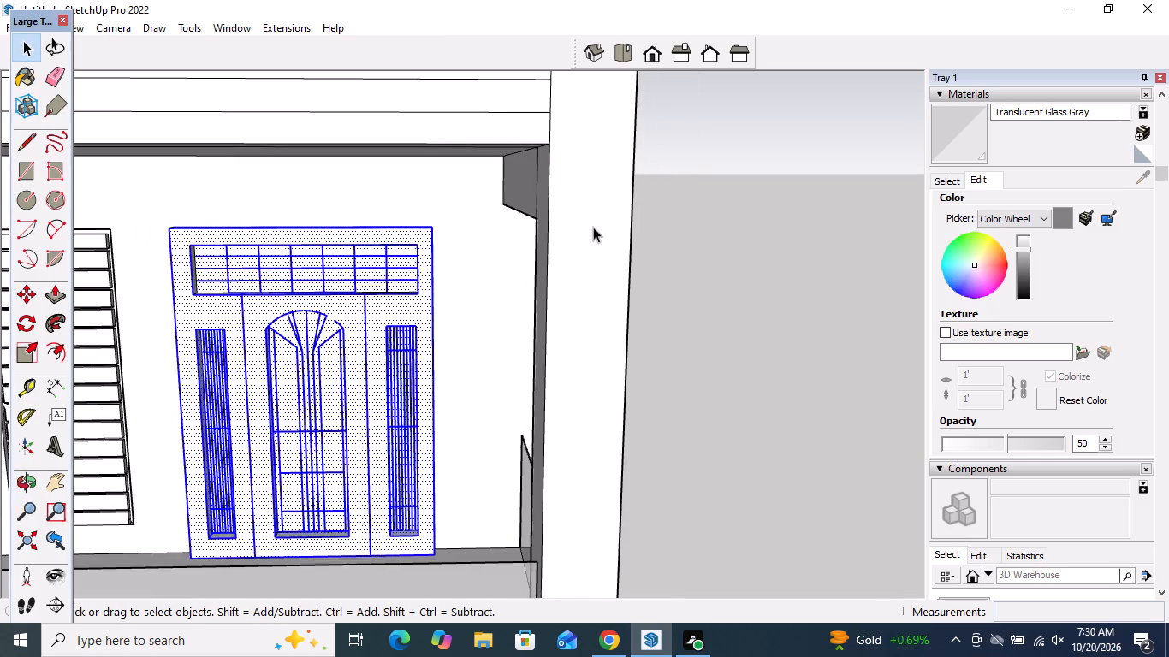
scroll(593, 227, down, 4)
middle_drag(276, 239, 365, 225)
scroll(282, 225, up, 12)
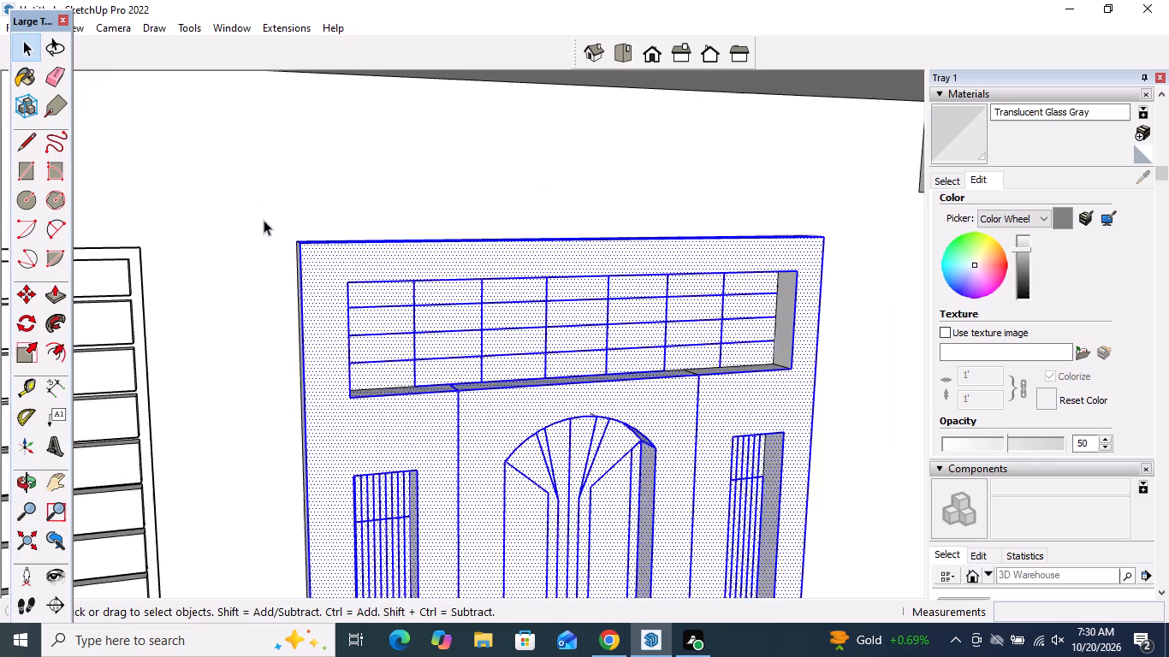
scroll(264, 220, up, 4)
middle_drag(282, 234, 346, 252)
scroll(348, 254, up, 4)
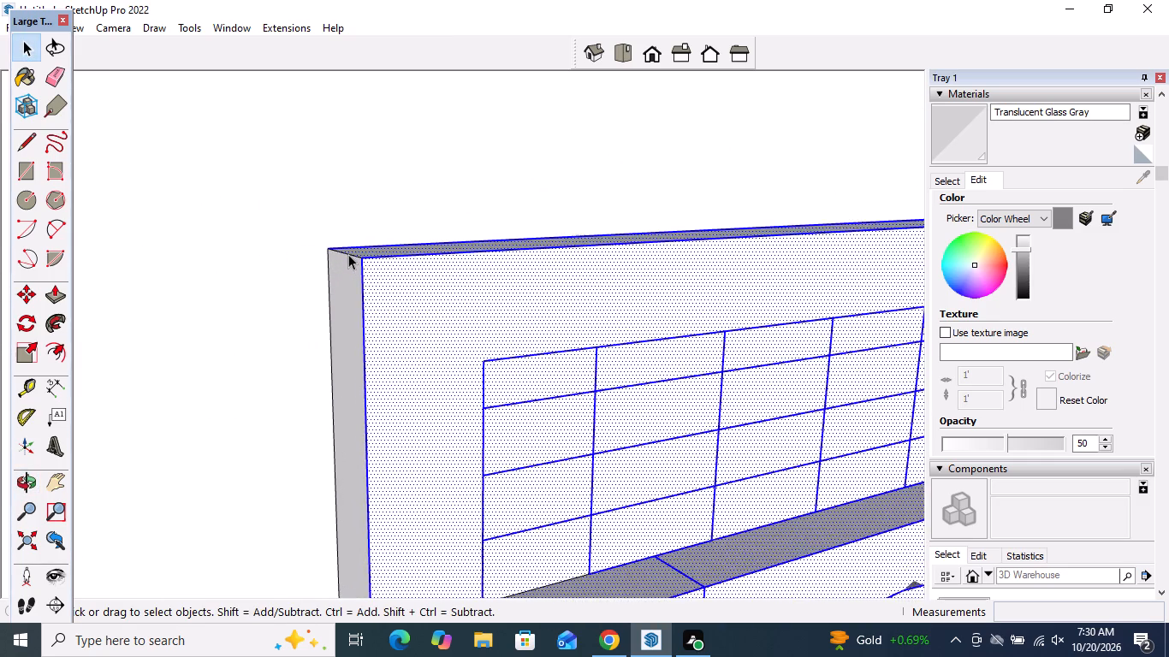
scroll(348, 254, up, 5)
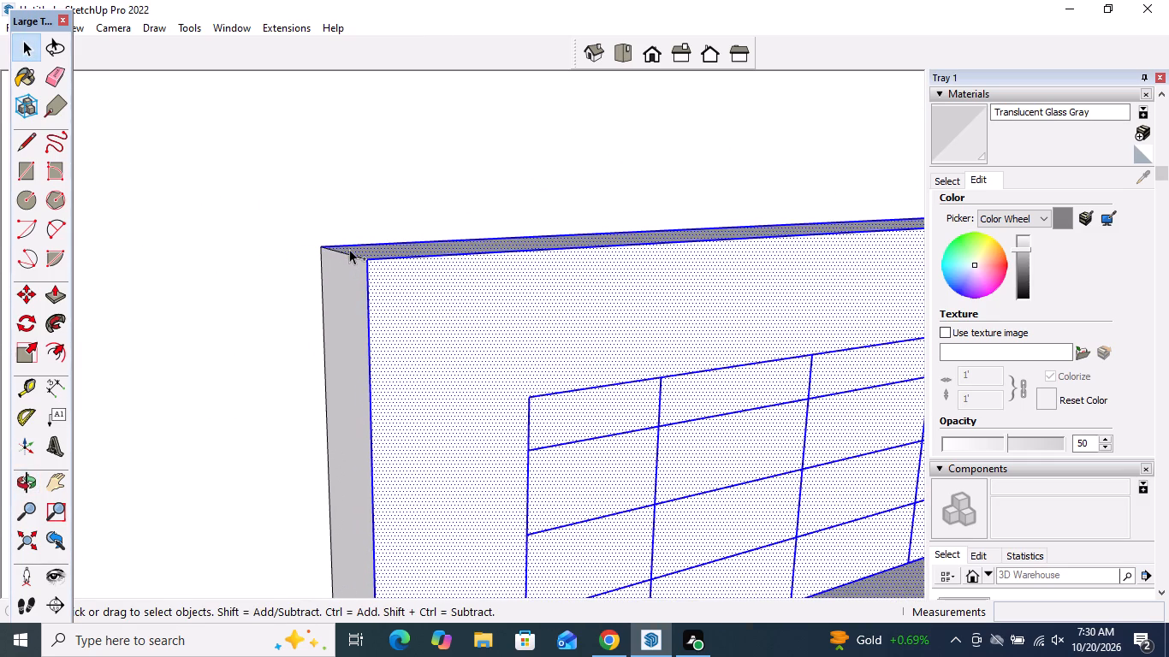
ctrl+click(349, 257)
ctrl+click(345, 266)
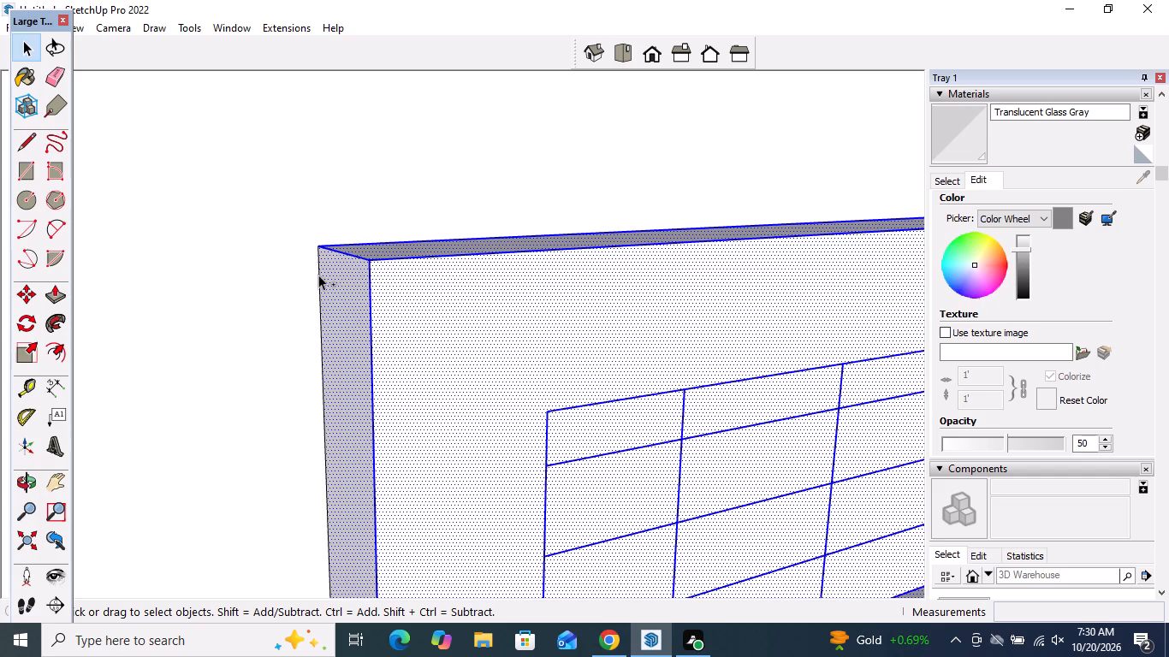
ctrl+click(317, 275)
Copy the selected door from its lower right corner to the empty space beside the house.
scroll(364, 230, down, 20)
scroll(364, 230, down, 6)
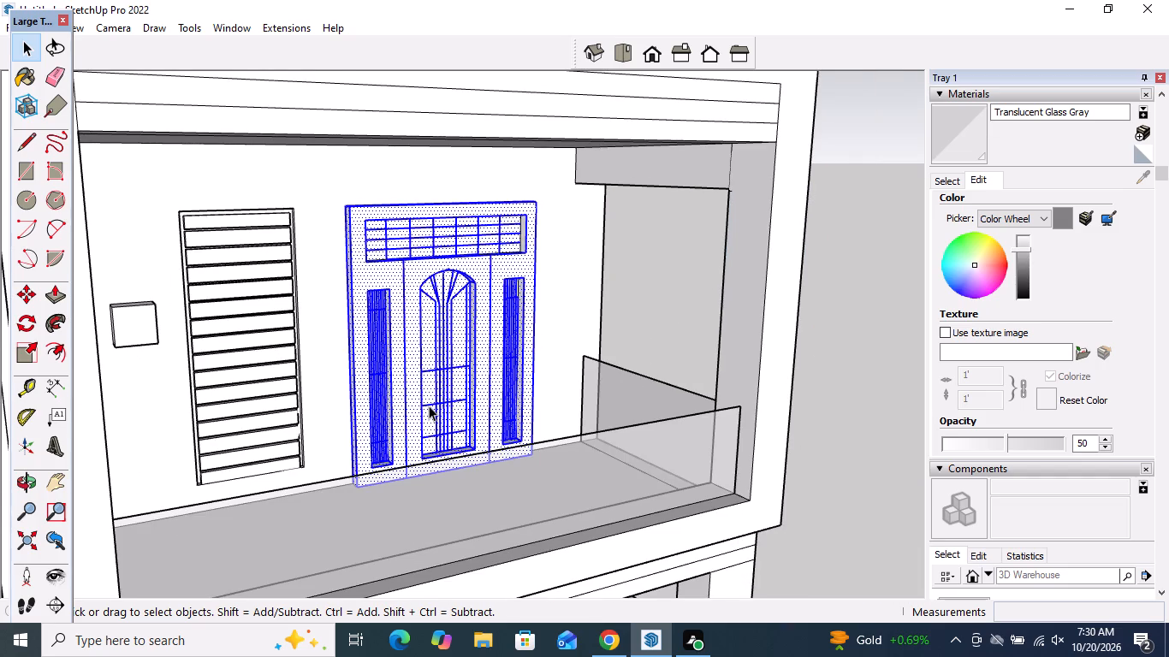
middle_drag(429, 404, 327, 459)
scroll(414, 463, up, 4)
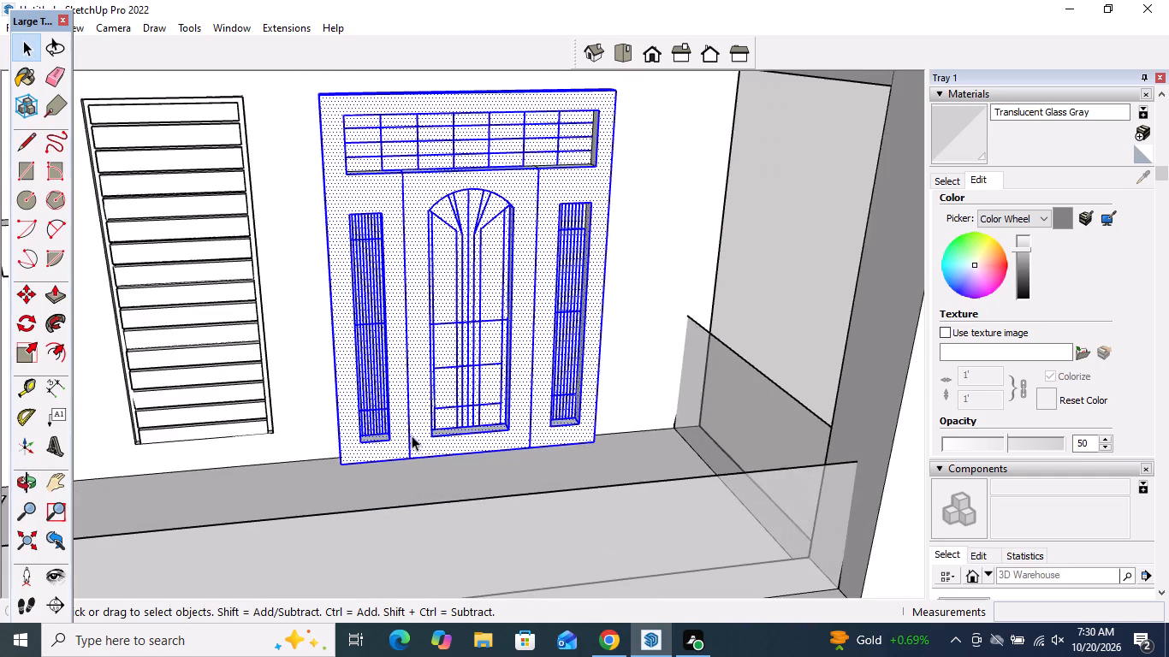
scroll(412, 435, down, 5)
key(m)
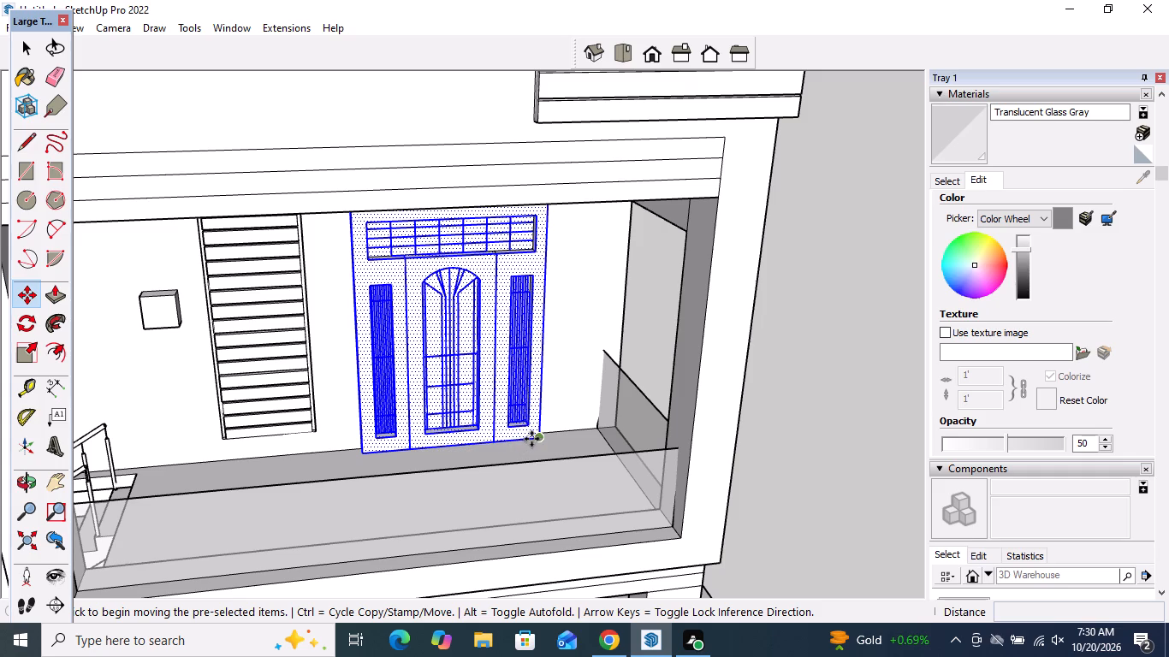
click(538, 439)
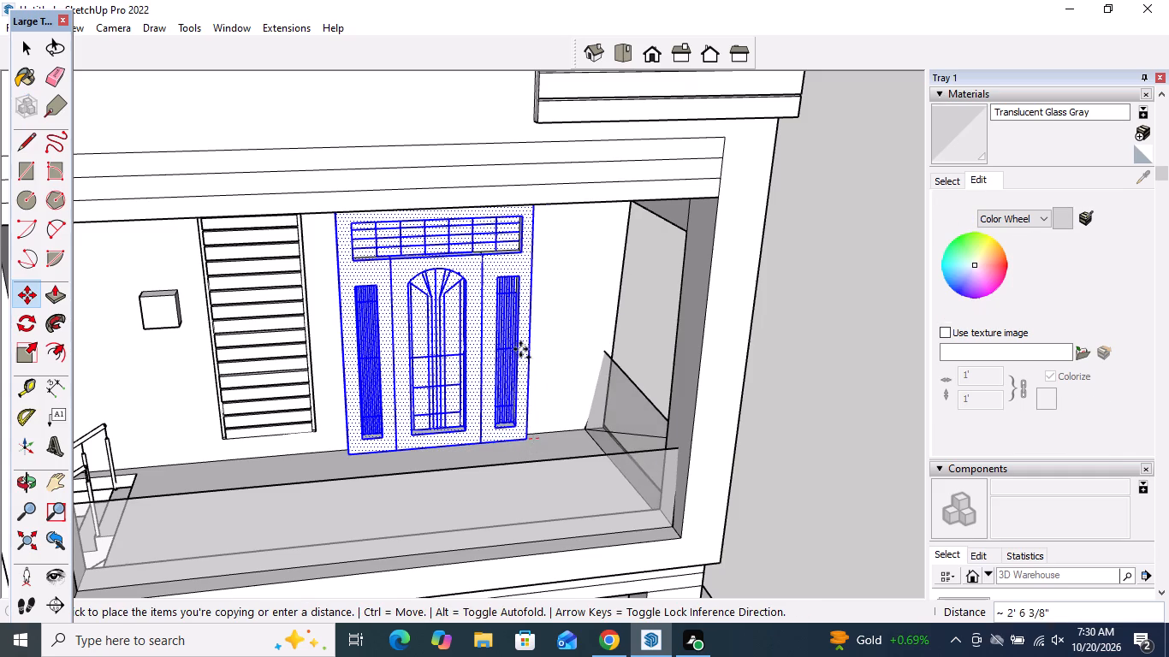
scroll(498, 305, down, 15)
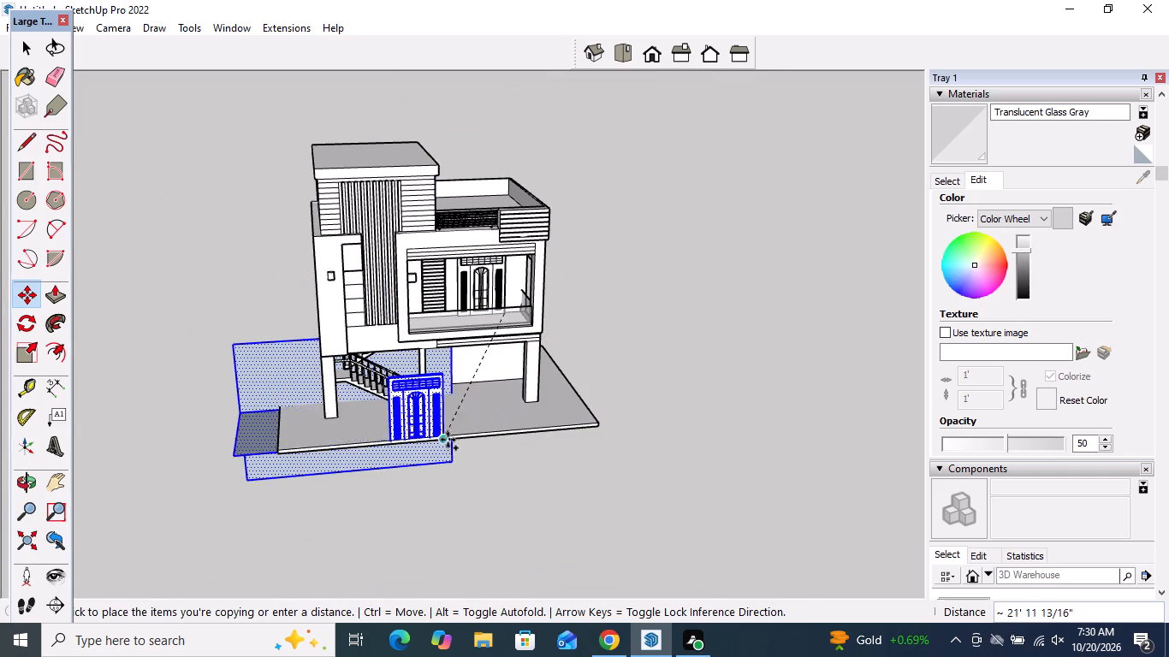
click(889, 337)
key(space)
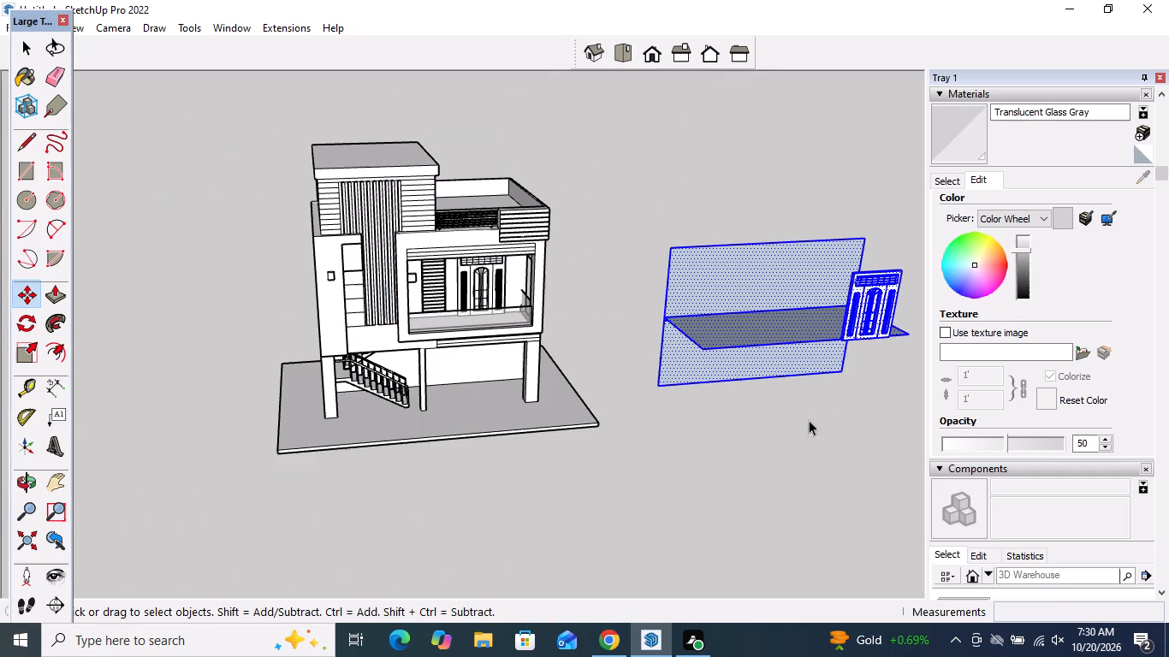
Delete the large wall and floor faces that were copied along with the separate door.
click(763, 419)
drag(763, 418, 647, 248)
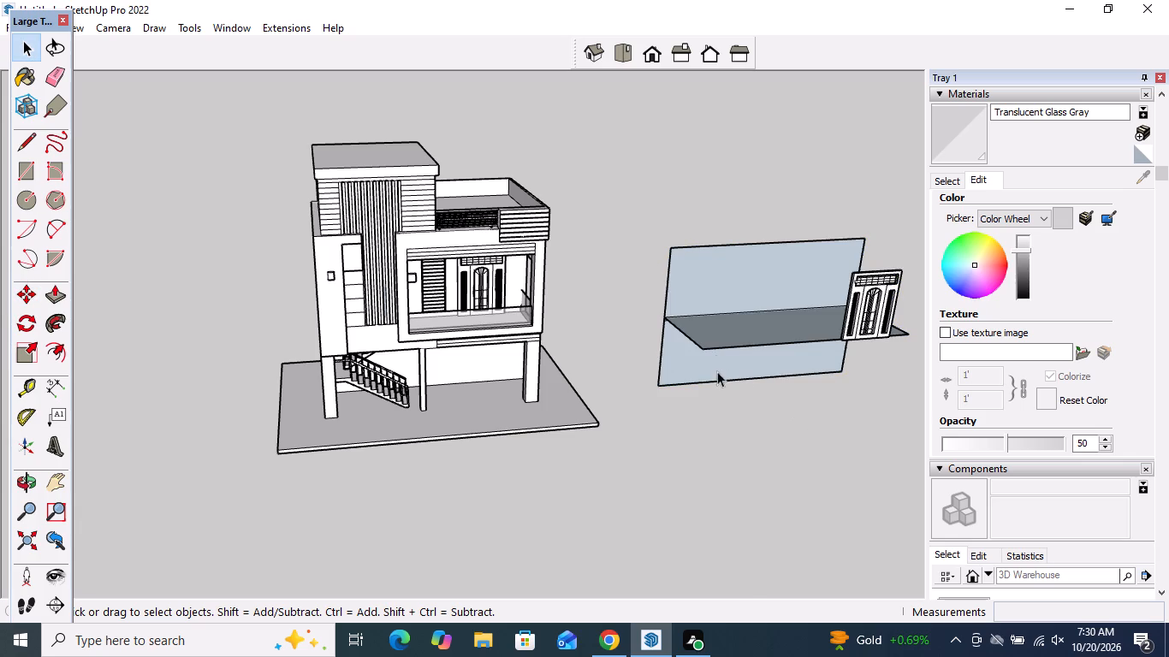
drag(729, 411, 653, 232)
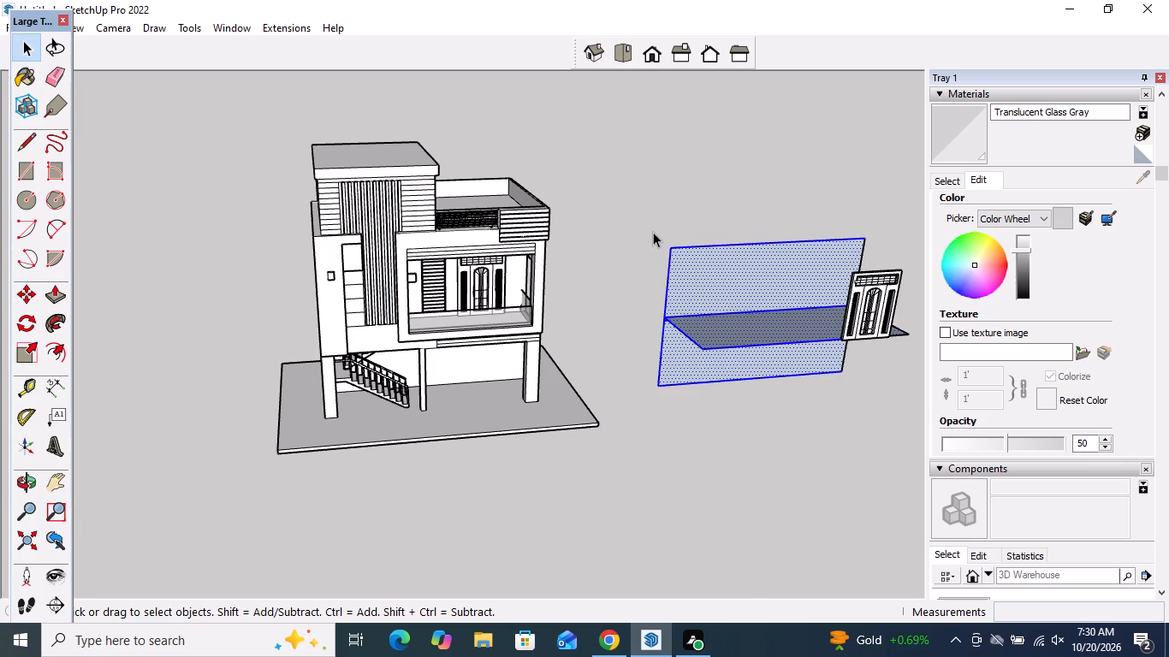
key(Delete)
Delete the stray wall and floor edges left beside and below the separate door copy.
scroll(612, 305, down, 2)
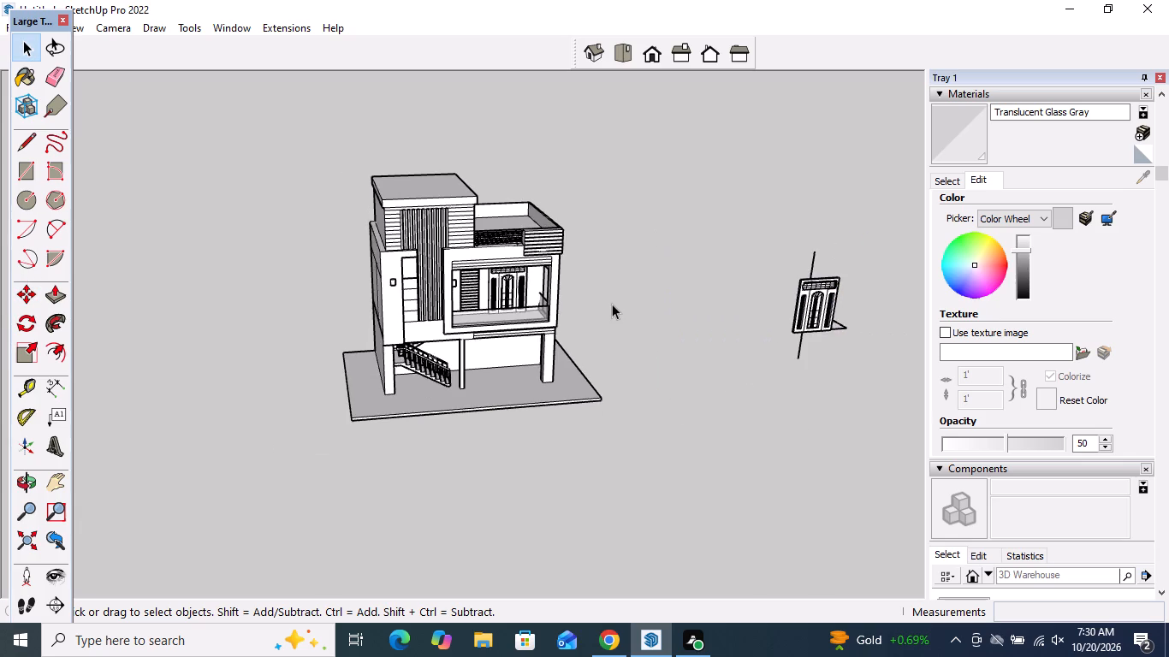
scroll(612, 304, down, 3)
middle_drag(823, 315, 294, 316)
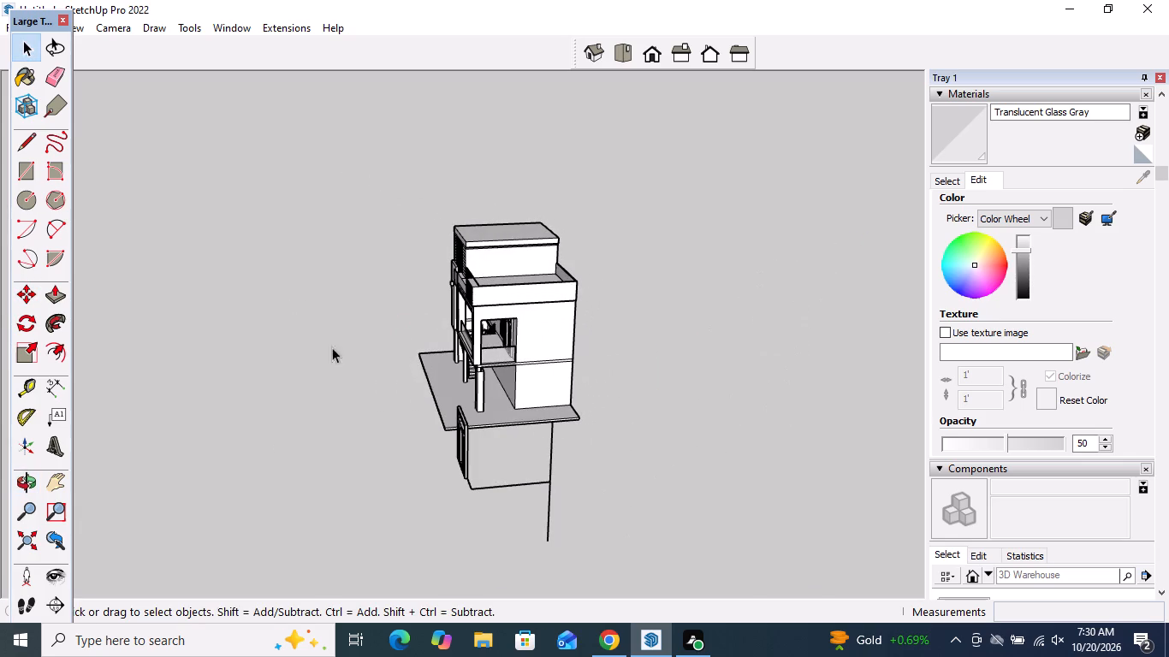
middle_drag(566, 491, 652, 472)
drag(654, 515, 584, 381)
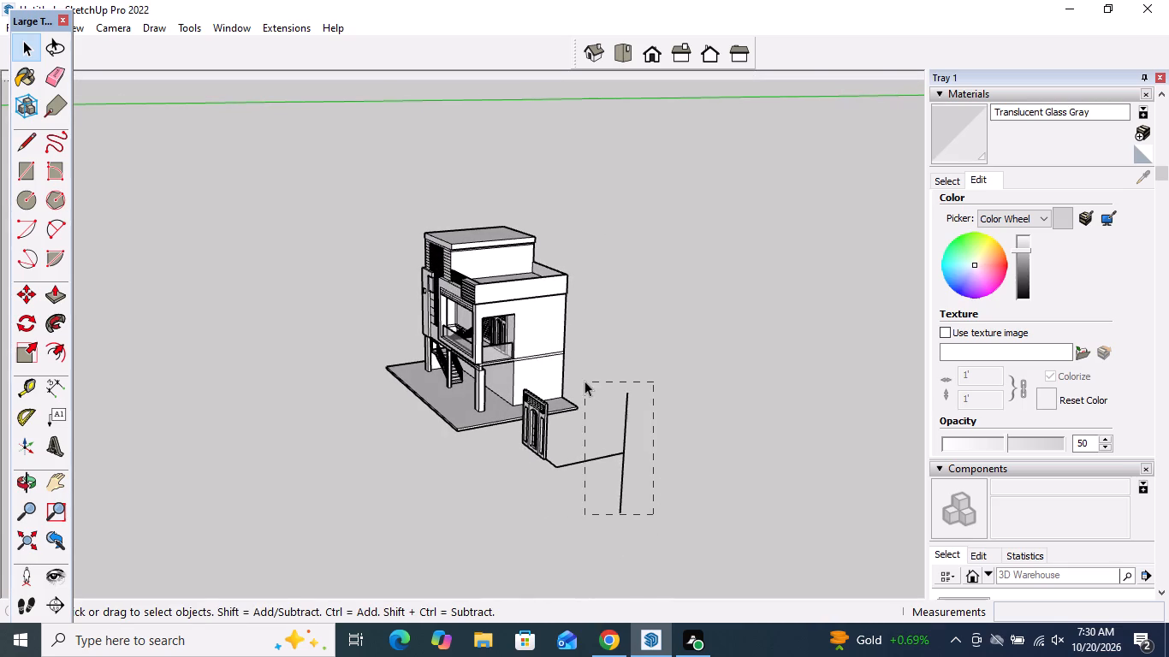
drag(584, 381, 590, 364)
key(Delete)
scroll(556, 494, up, 4)
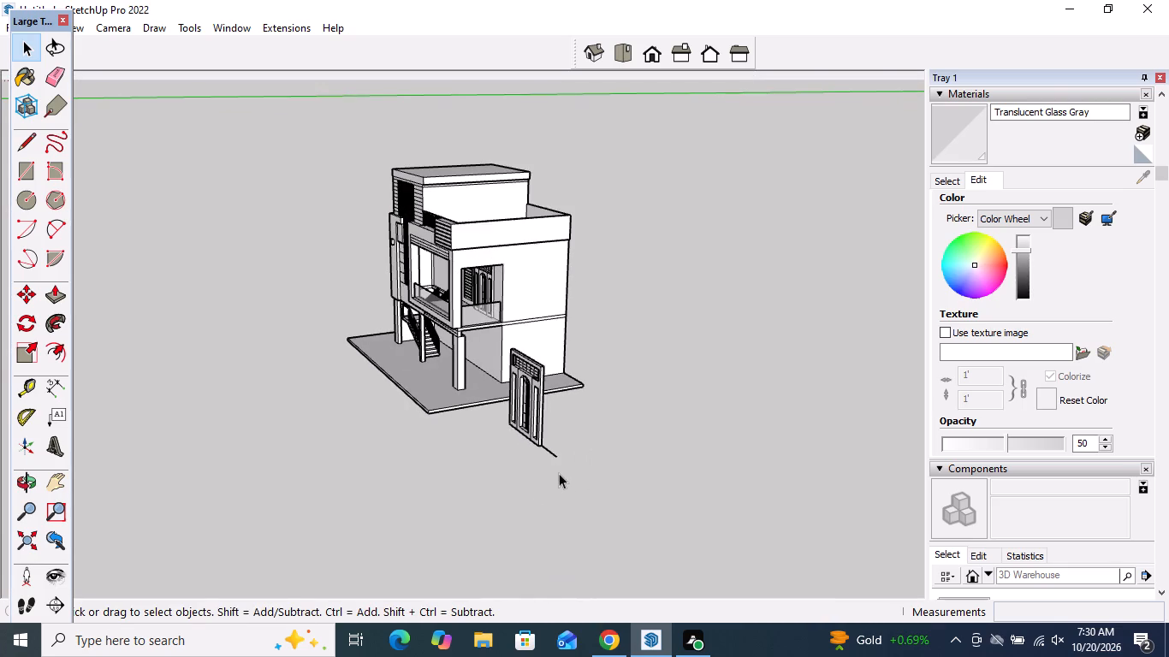
drag(560, 472, 542, 441)
key(Delete)
Draw a line along the bottom of the separate door's back side, from one lower corner to the other.
middle_drag(546, 431, 326, 454)
scroll(213, 404, up, 5)
middle_drag(323, 432, 180, 329)
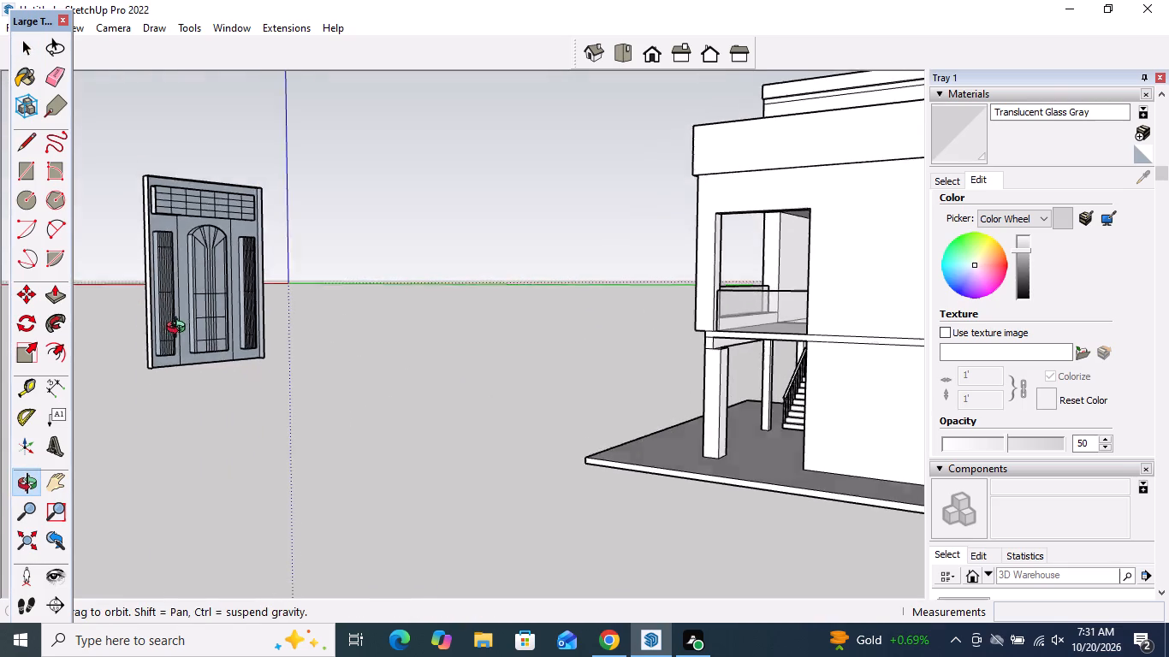
middle_drag(180, 329, 178, 325)
middle_drag(183, 338, 185, 376)
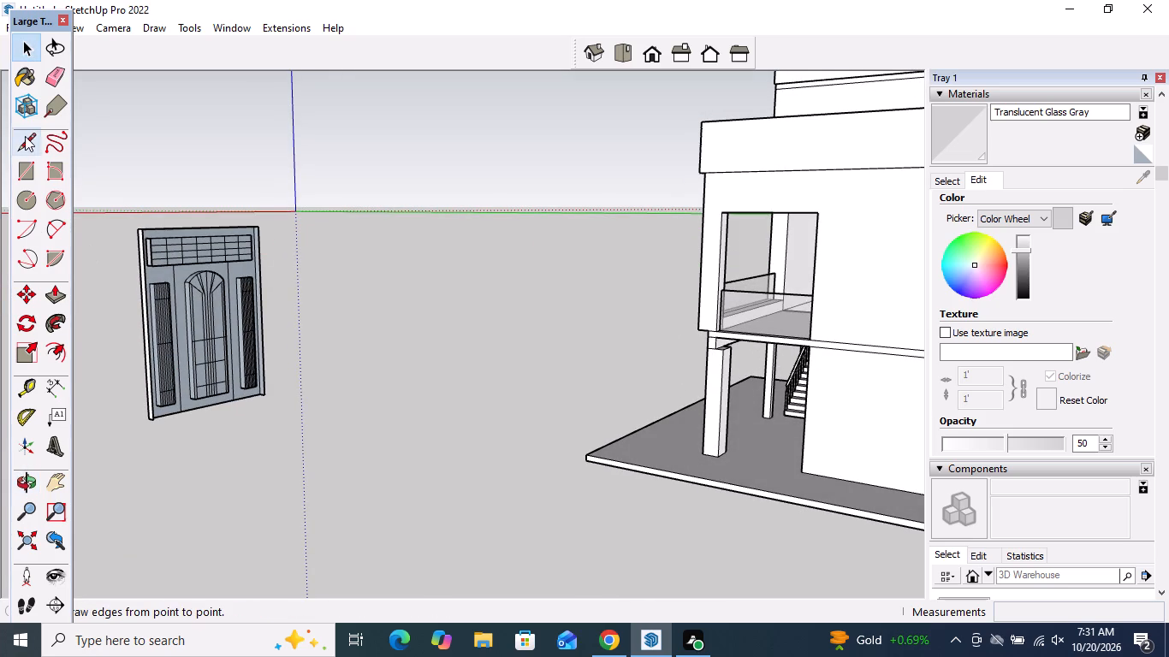
click(25, 145)
scroll(196, 413, up, 5)
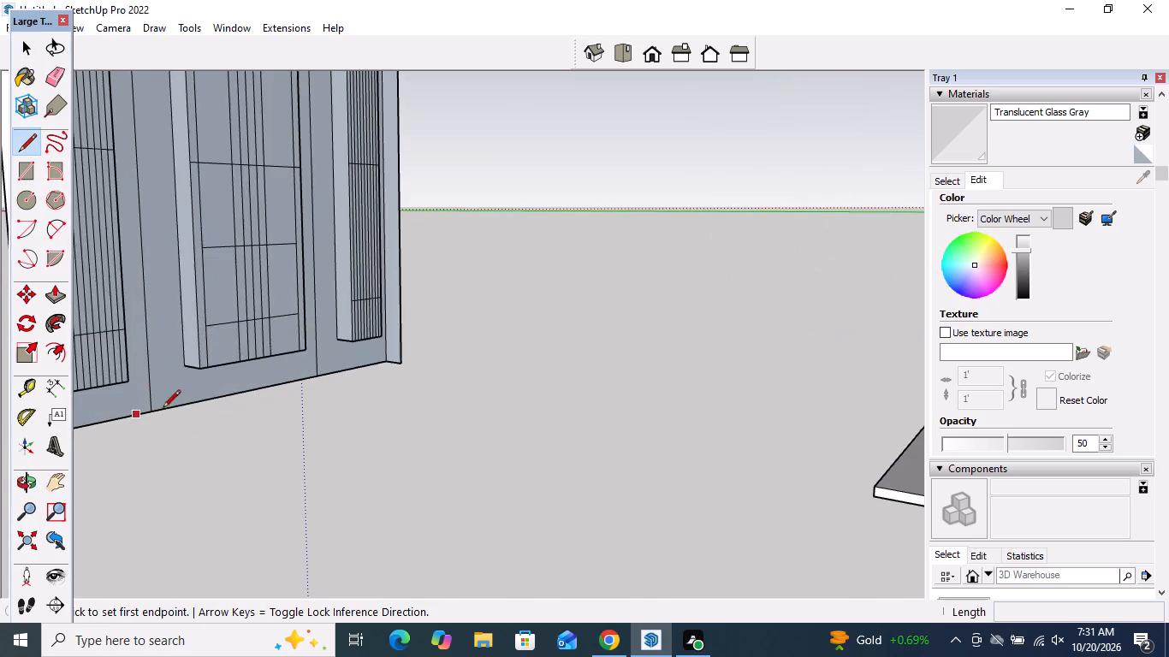
scroll(216, 409, down, 4)
drag(169, 420, 187, 417)
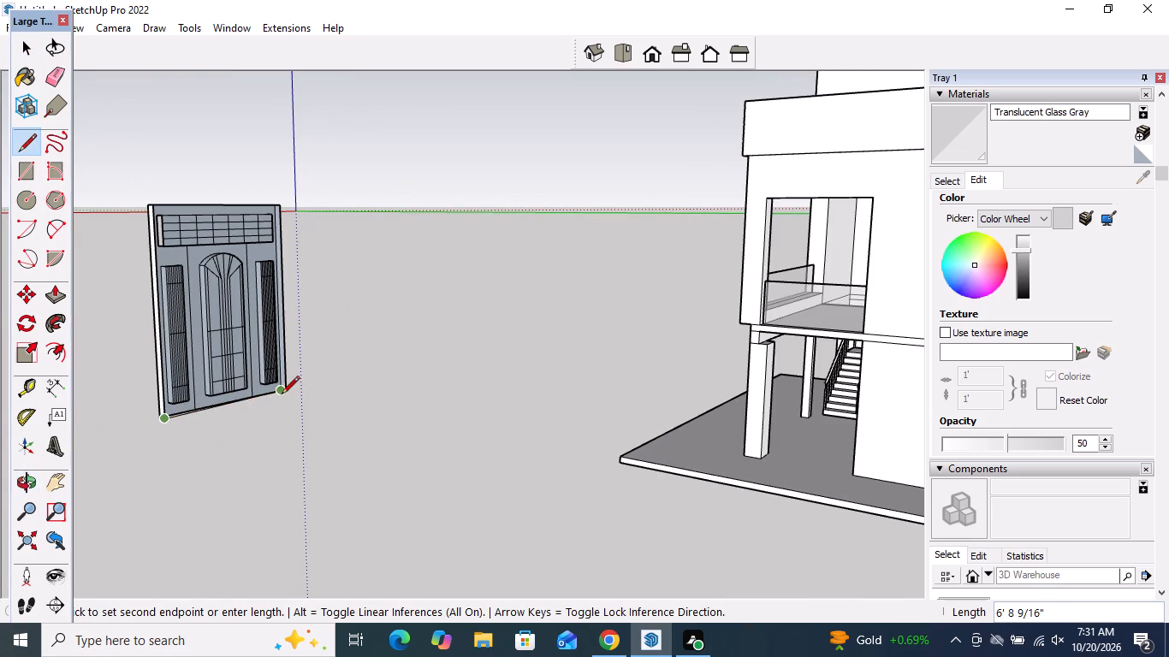
click(285, 393)
Select all the connected geometry of the separate door and make it a group.
middle_drag(261, 403, 338, 366)
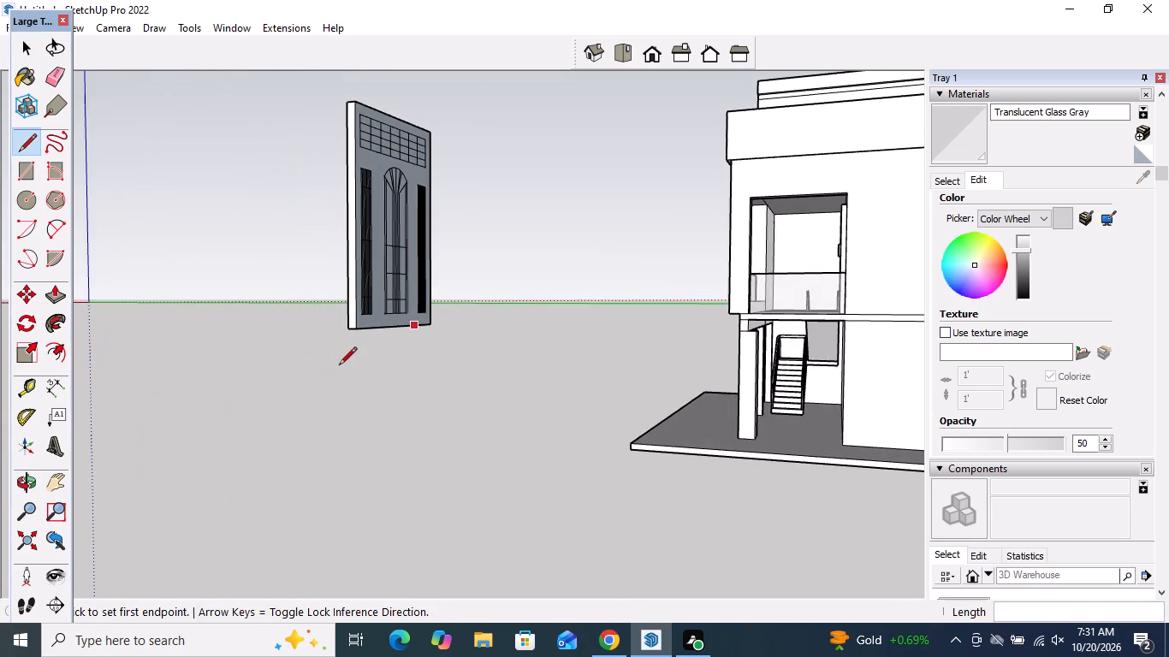
middle_drag(369, 353, 545, 455)
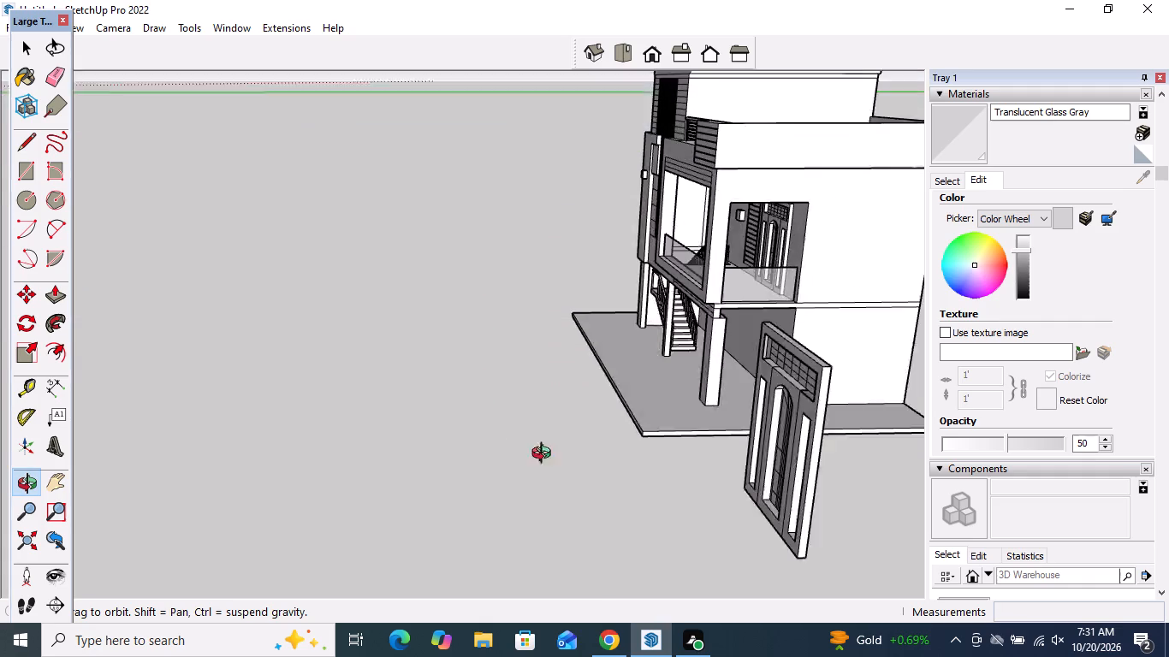
middle_drag(545, 455, 610, 474)
click(610, 474)
key(space)
scroll(509, 420, down, 5)
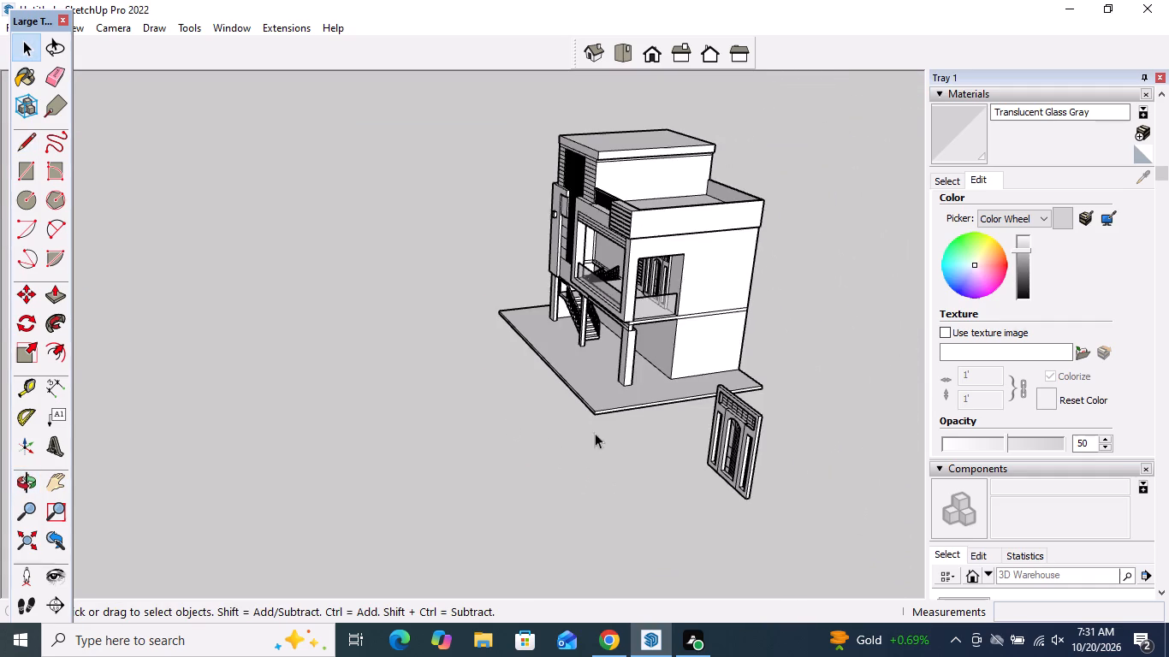
triple_click(701, 426)
click(701, 424)
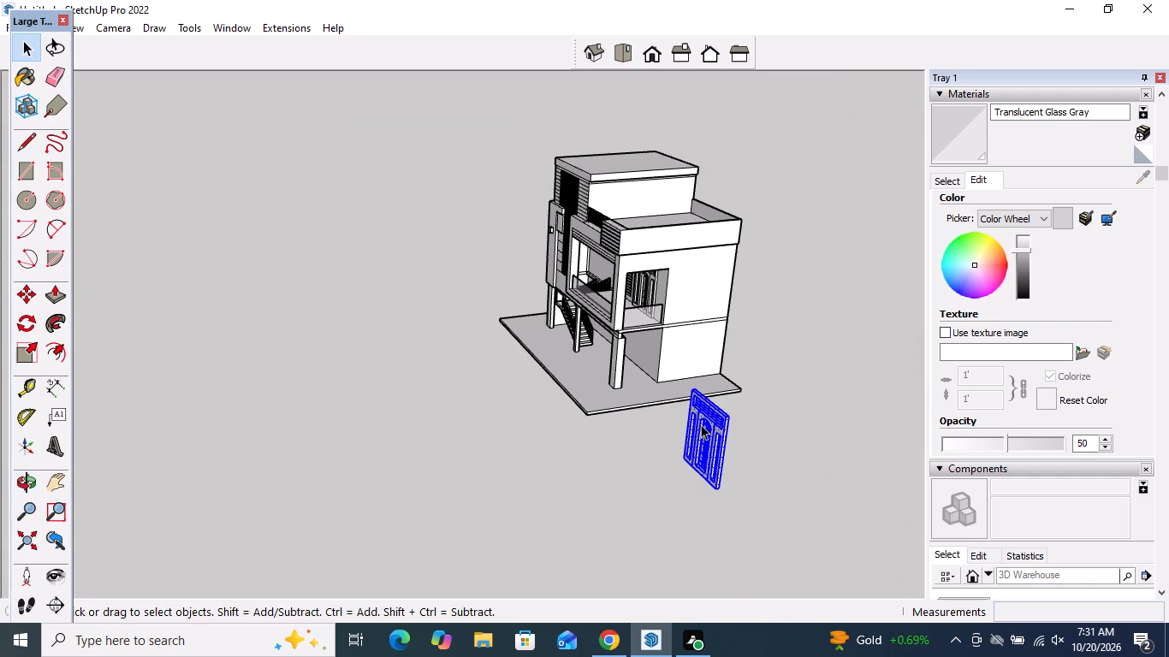
right_click(701, 423)
click(778, 246)
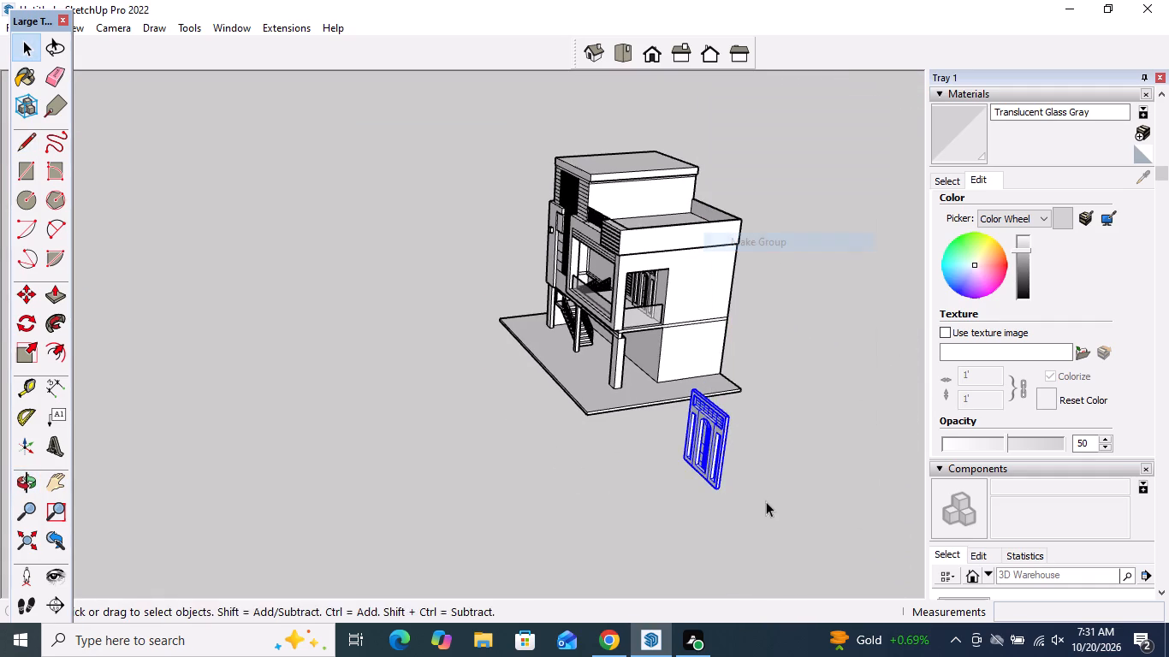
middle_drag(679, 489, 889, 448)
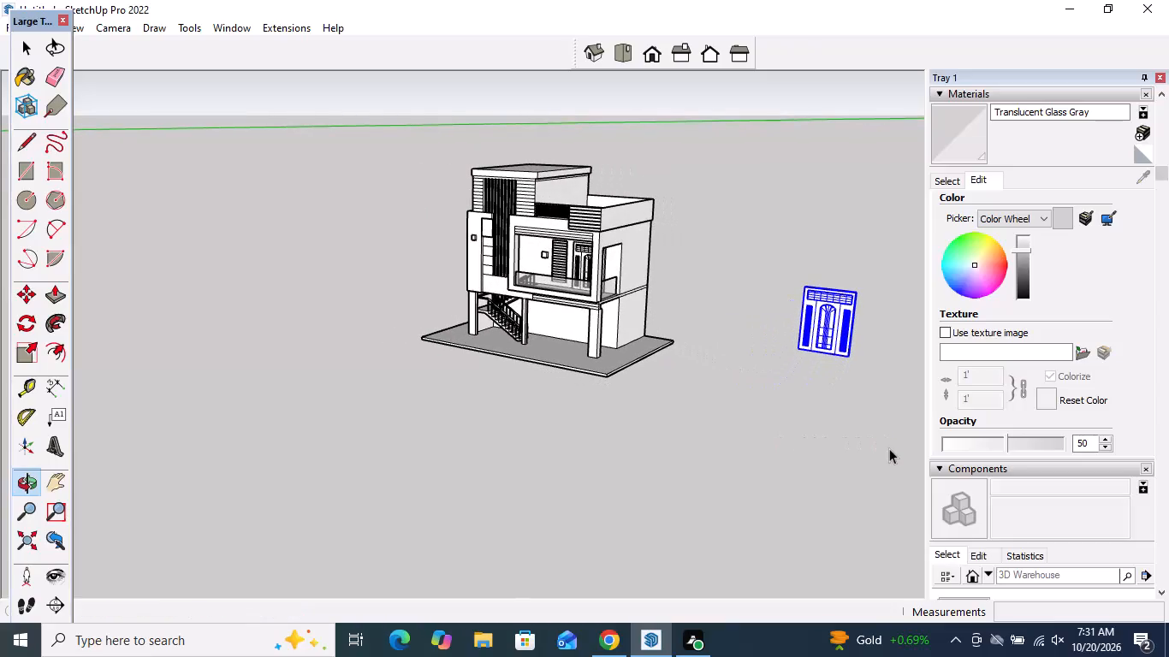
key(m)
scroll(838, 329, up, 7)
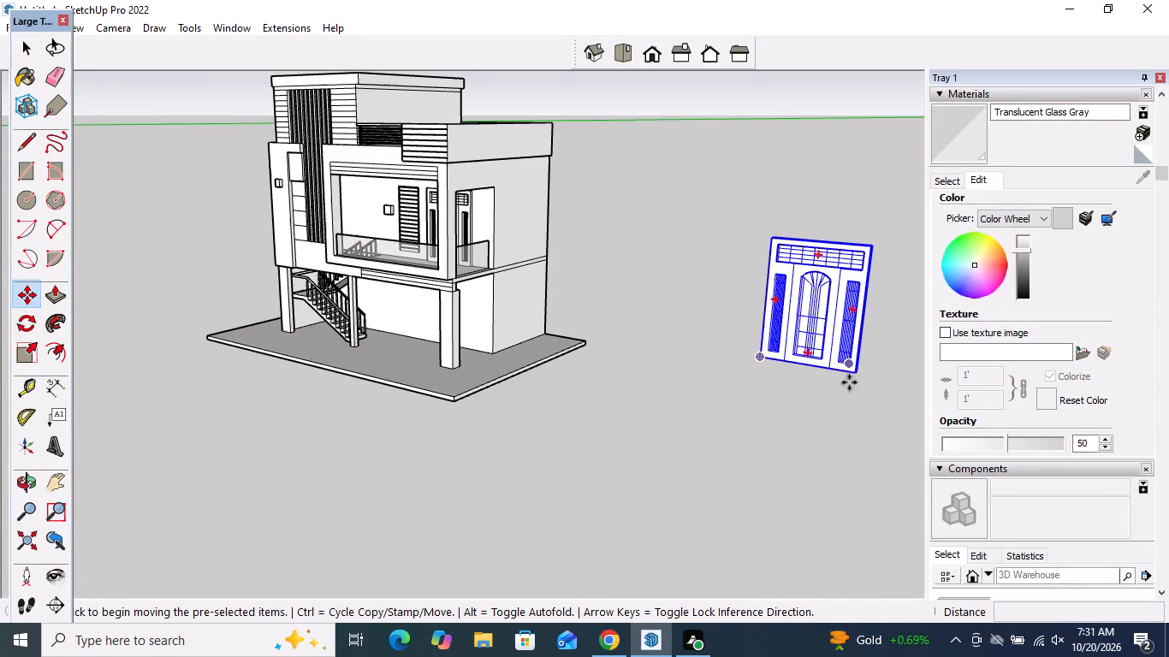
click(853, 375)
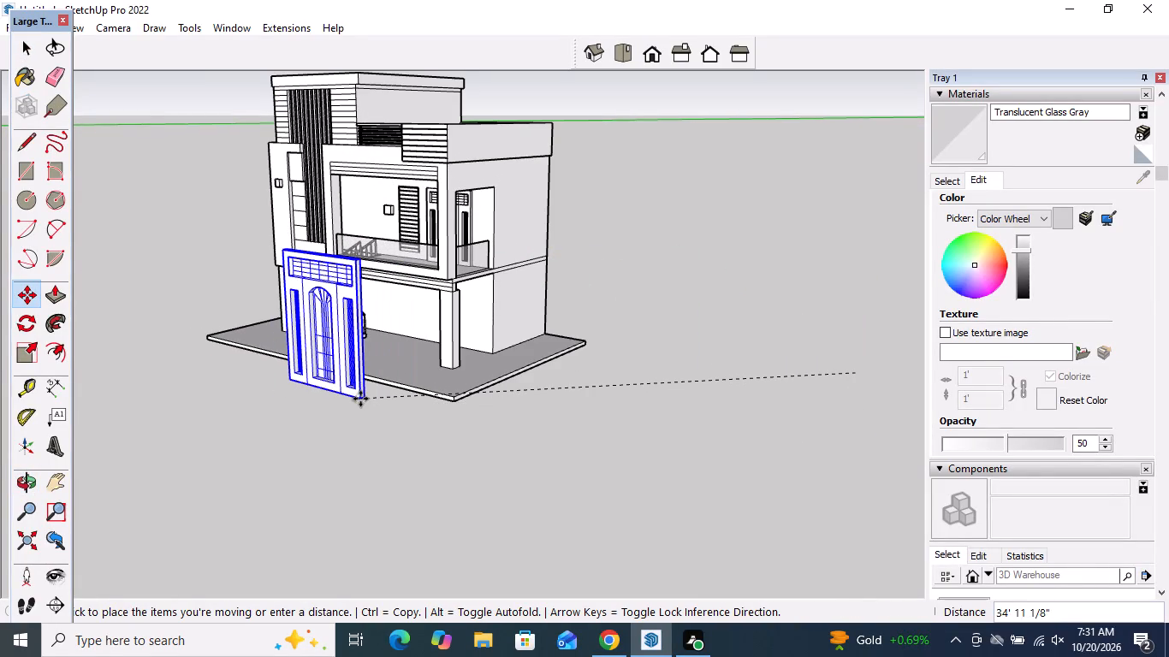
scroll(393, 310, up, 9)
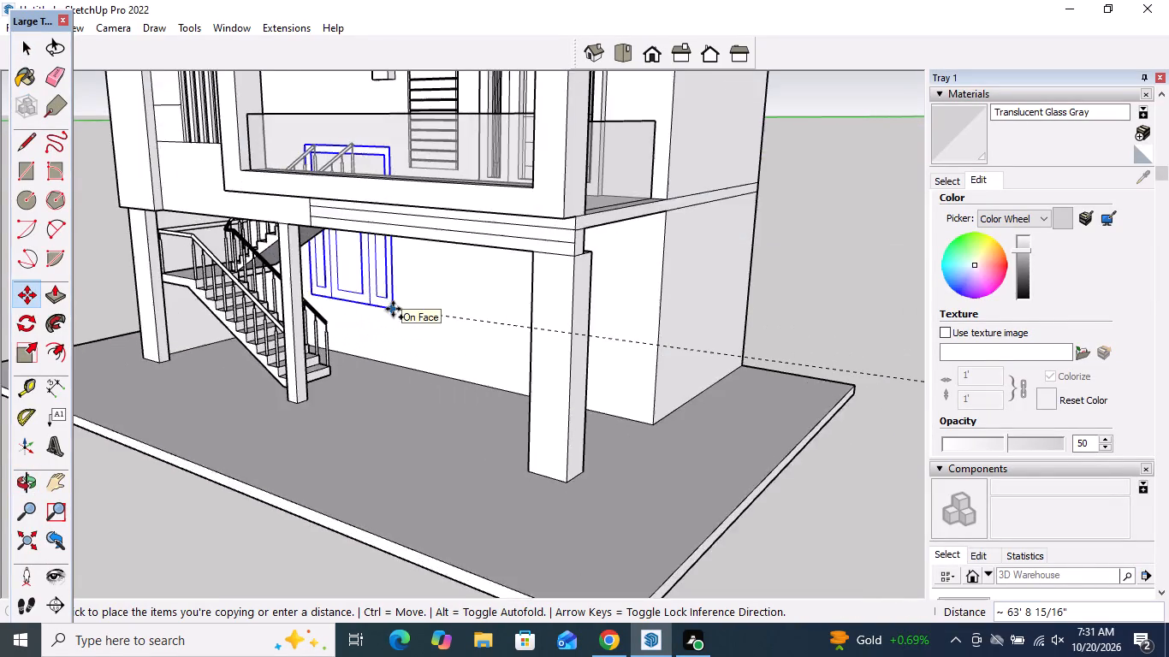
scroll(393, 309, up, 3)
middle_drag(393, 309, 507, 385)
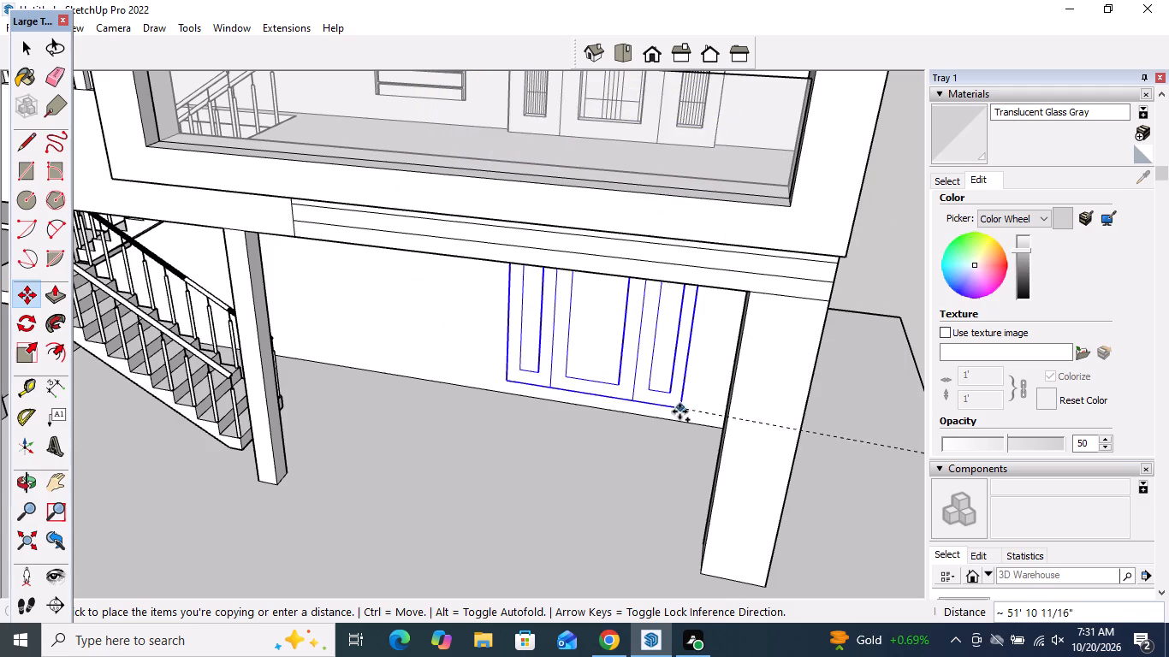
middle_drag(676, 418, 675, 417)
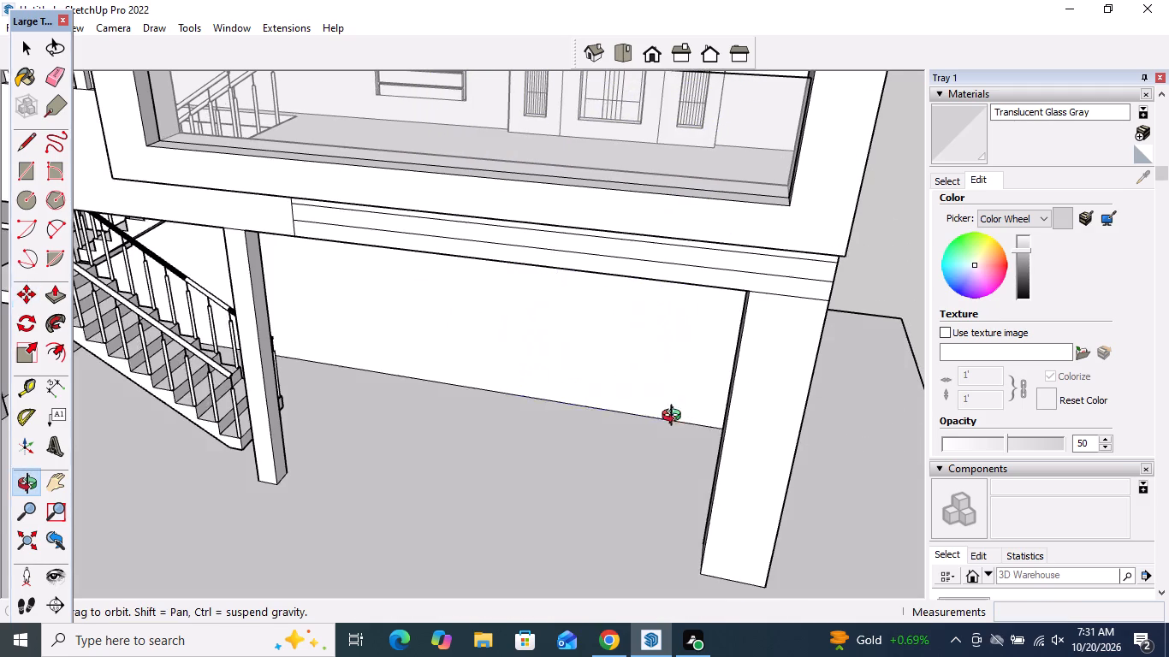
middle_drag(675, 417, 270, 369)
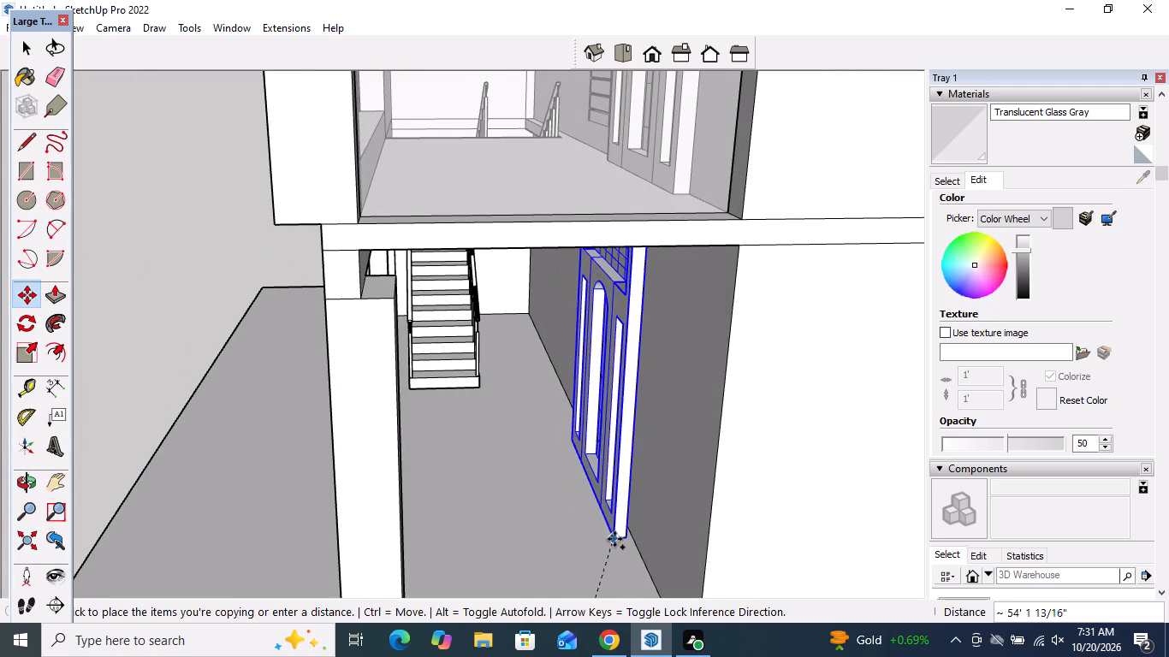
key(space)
Copy the door group by its lower rear corner to the base of the ground-floor wall beneath the balcony.
scroll(472, 337, down, 10)
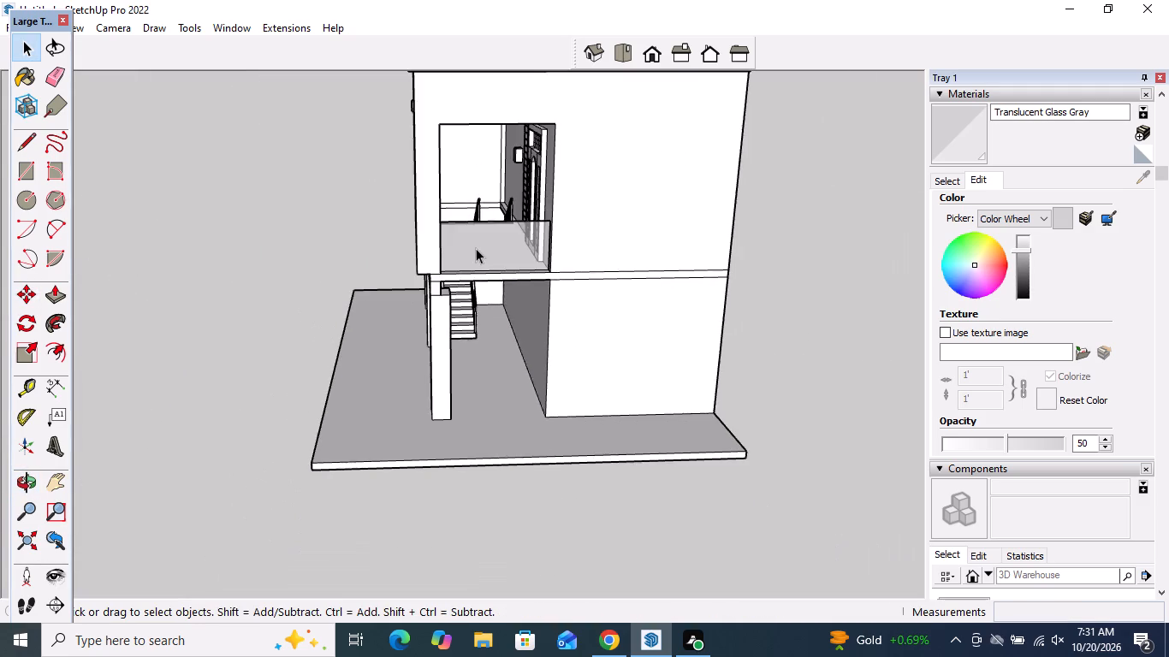
scroll(476, 248, down, 5)
scroll(314, 422, up, 11)
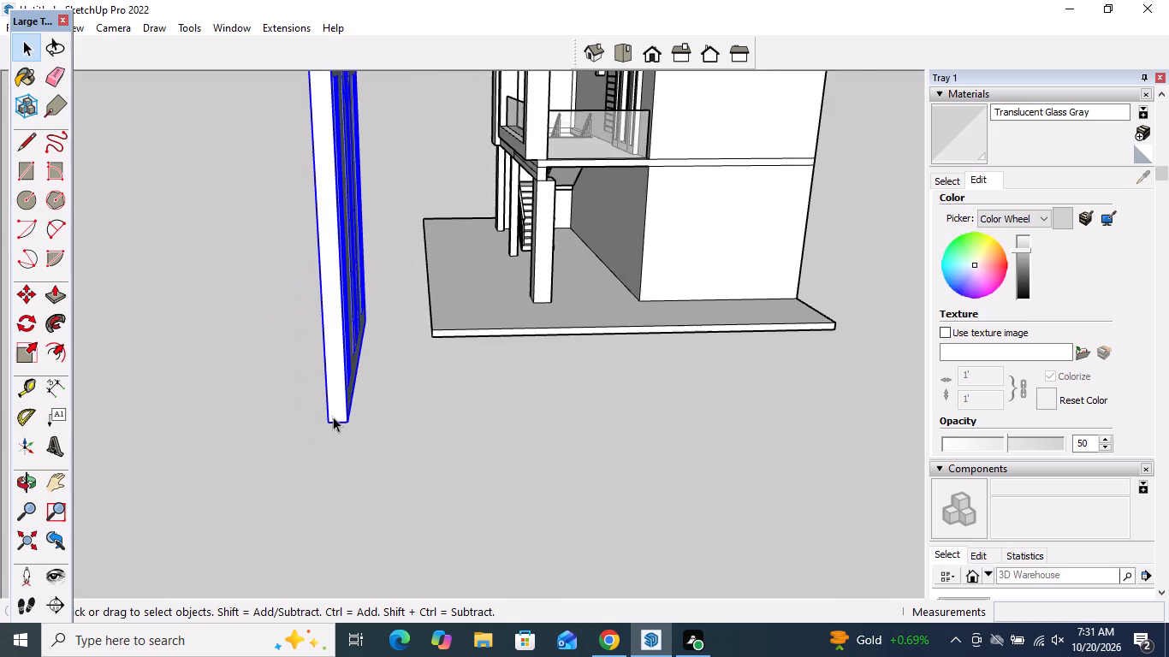
key(m)
click(349, 428)
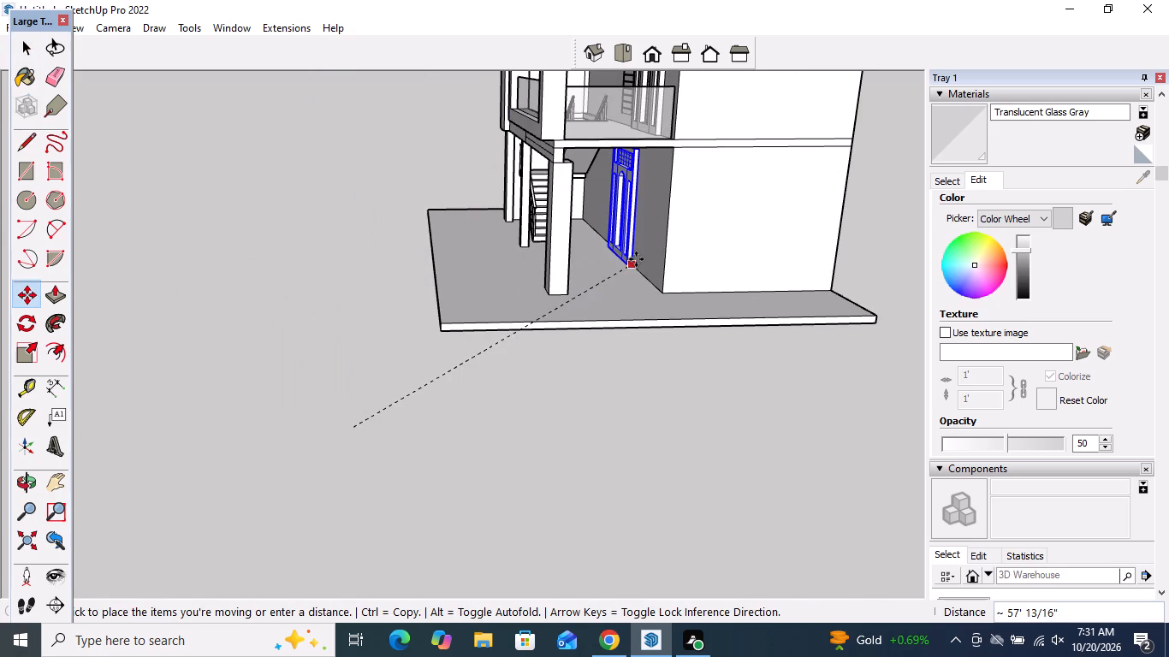
scroll(636, 259, up, 8)
scroll(634, 325, down, 6)
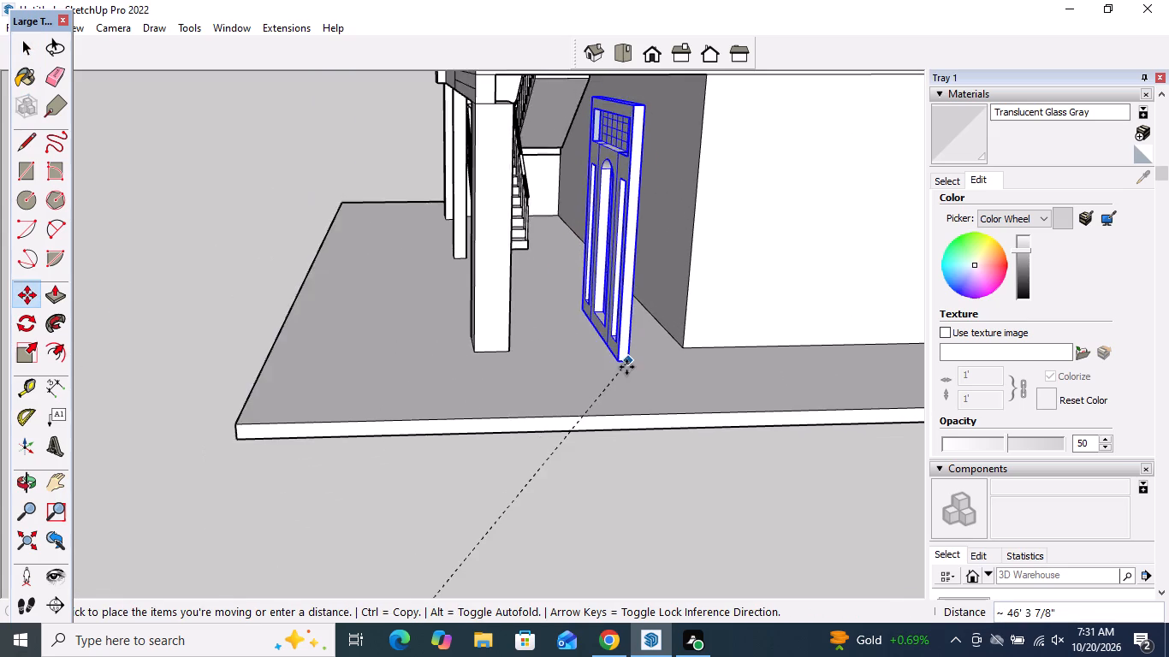
scroll(626, 367, down, 3)
scroll(644, 127, up, 9)
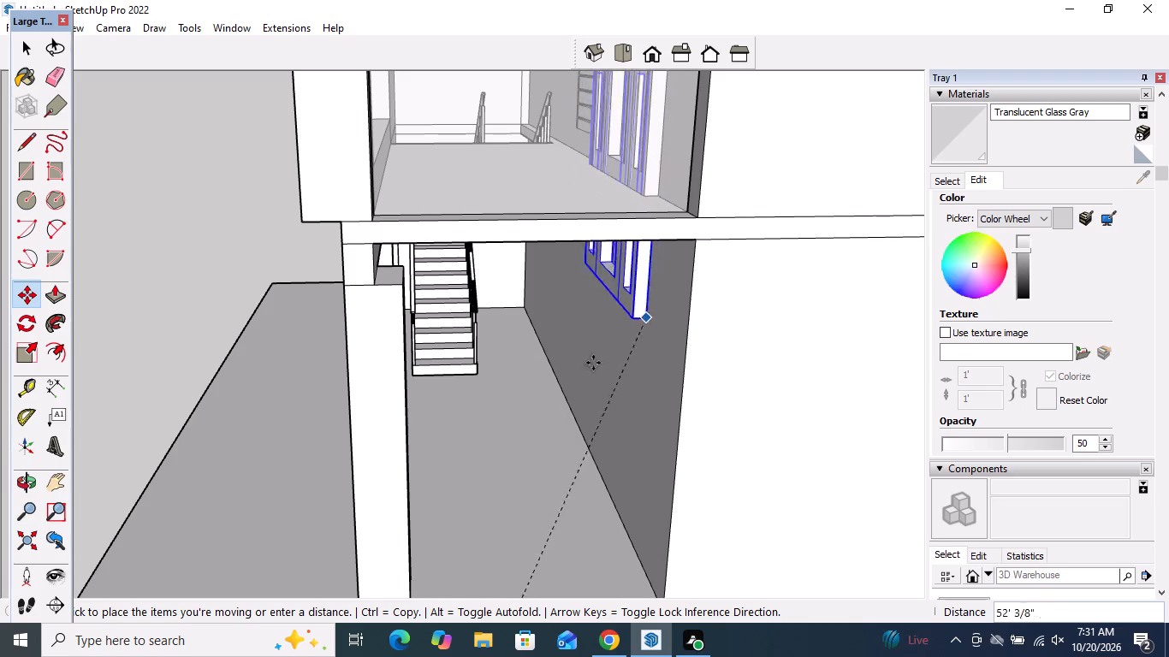
middle_drag(569, 402, 581, 325)
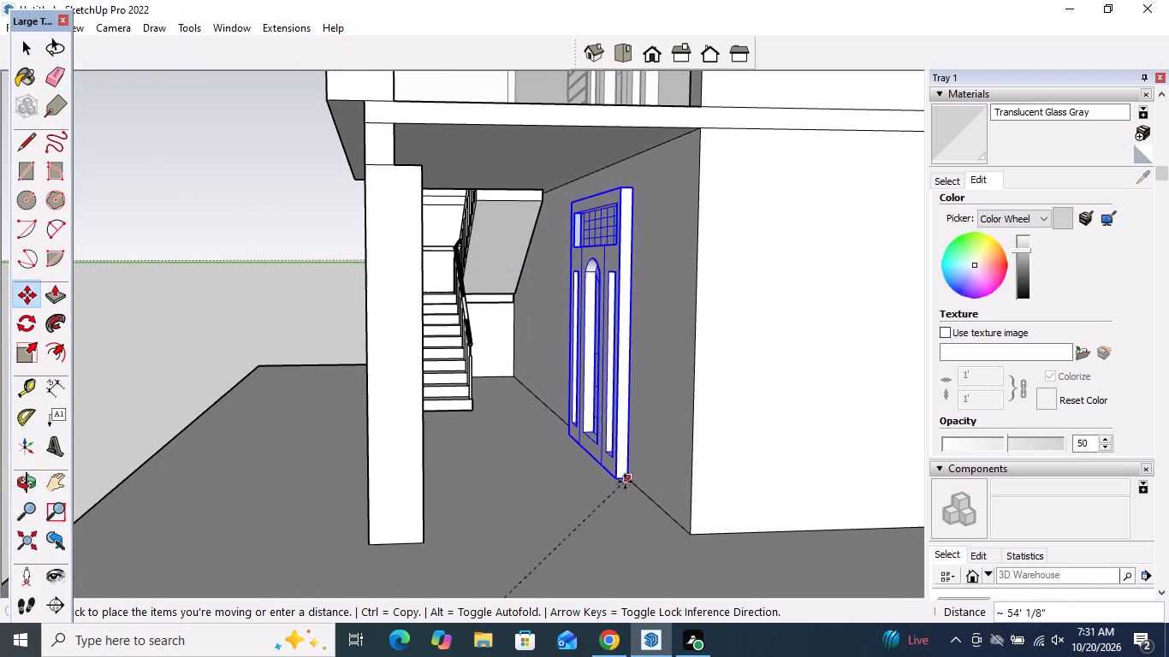
click(625, 482)
key(space)
Move the ground-floor door about 1' 11" along the base of the wall, towards the house's outer corner, and deselect it.
scroll(722, 335, down, 7)
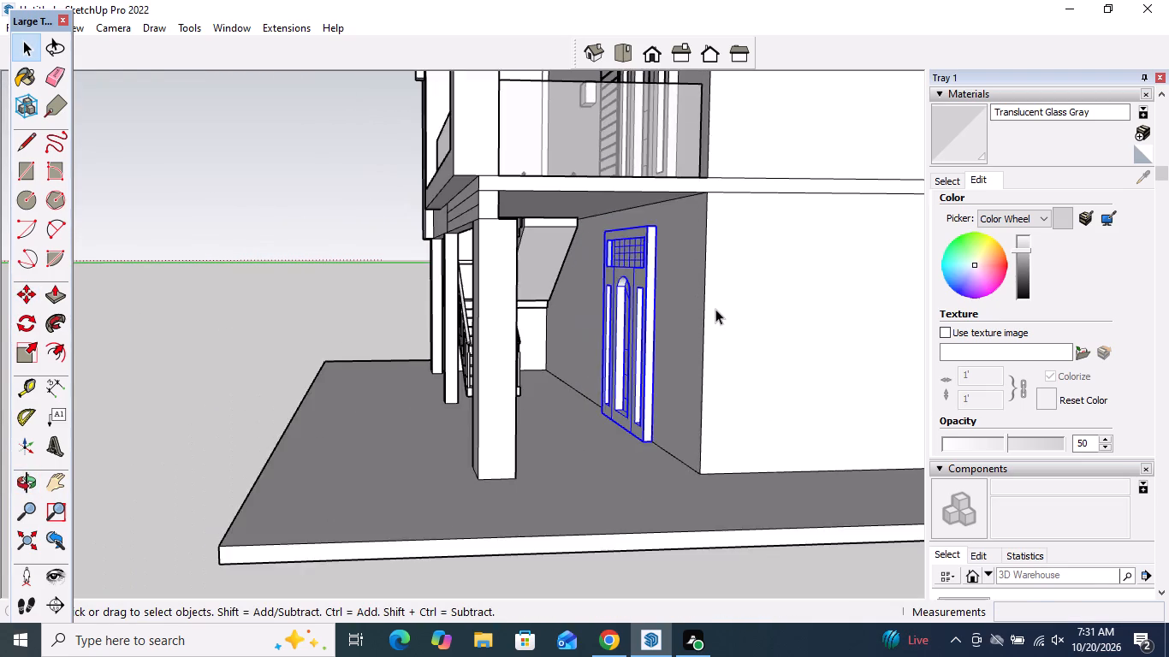
scroll(715, 309, down, 4)
middle_drag(557, 382, 1006, 382)
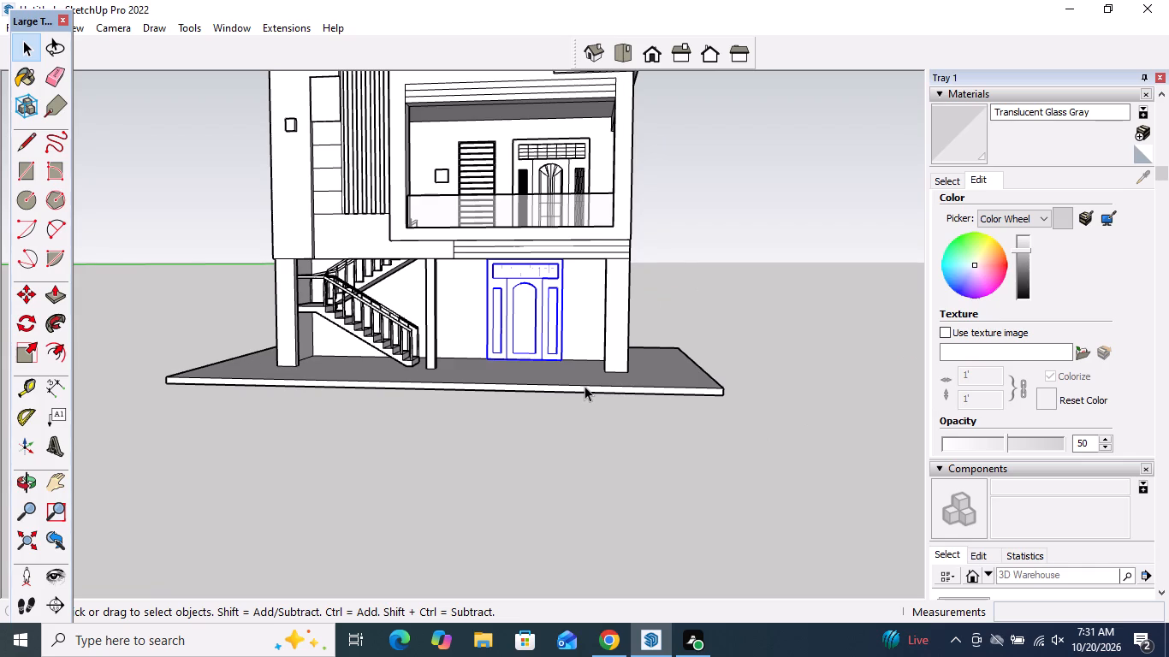
scroll(579, 216, up, 4)
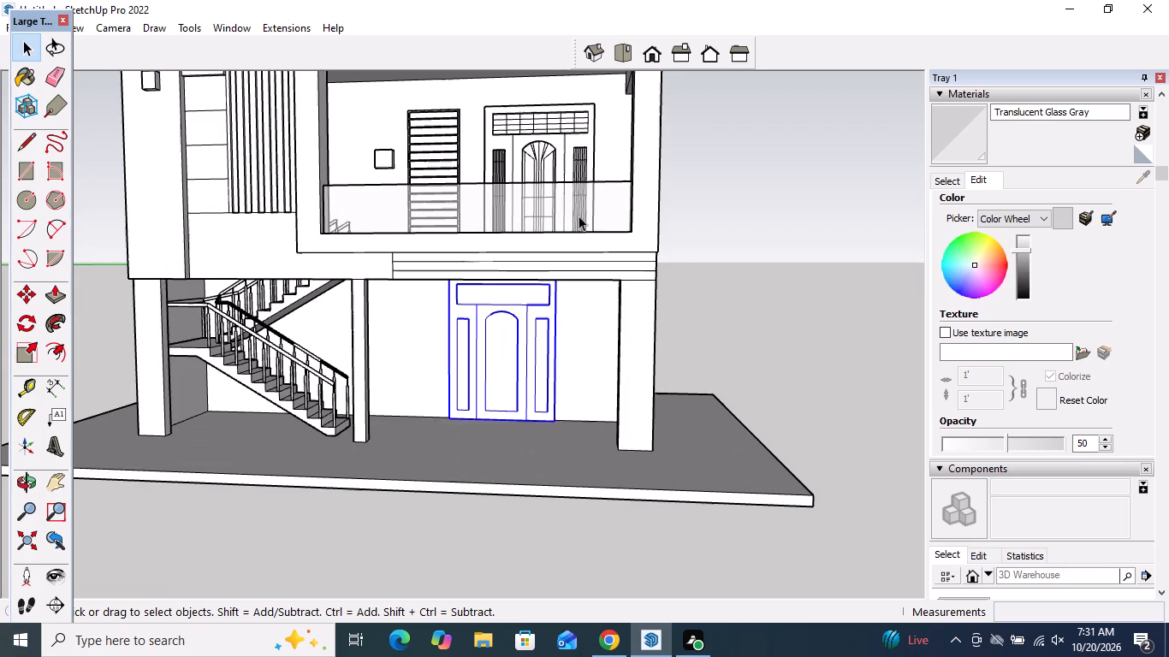
scroll(558, 441, up, 5)
middle_drag(579, 406, 221, 438)
scroll(484, 429, up, 5)
key(m)
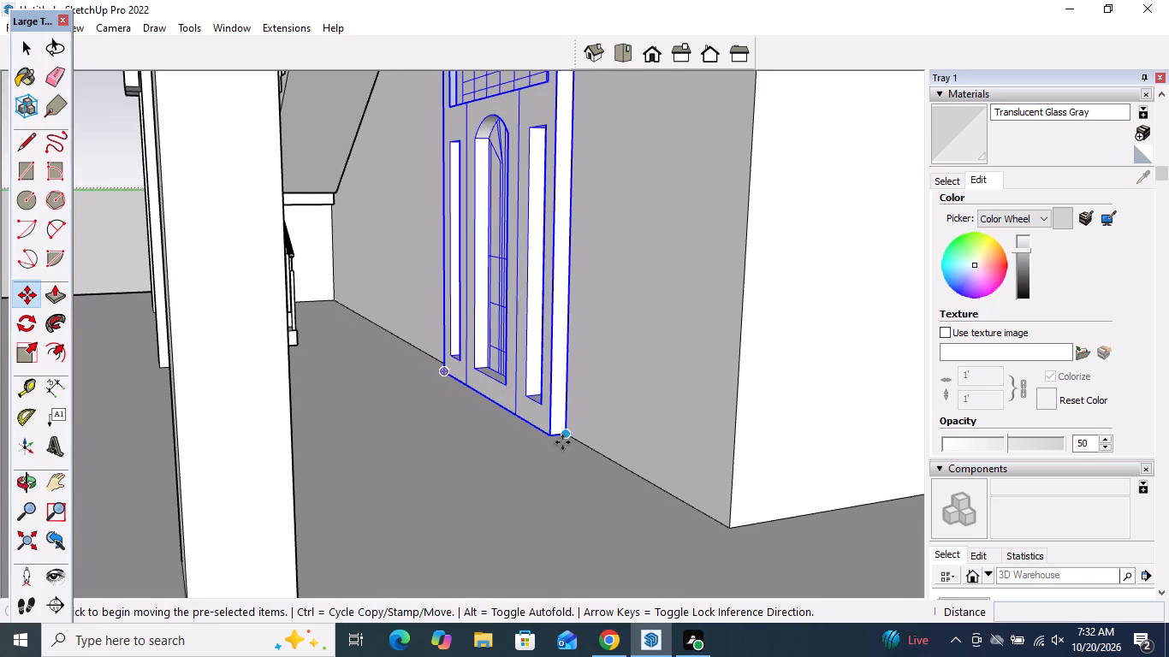
click(567, 433)
click(608, 466)
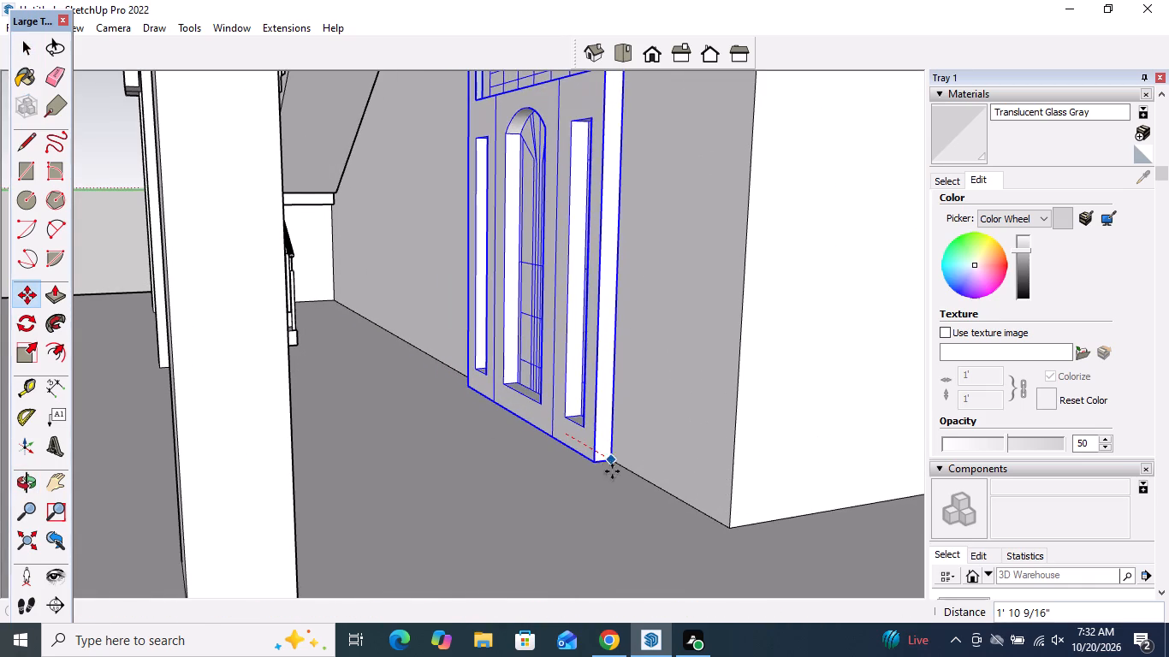
scroll(644, 525, down, 12)
middle_drag(557, 492, 908, 463)
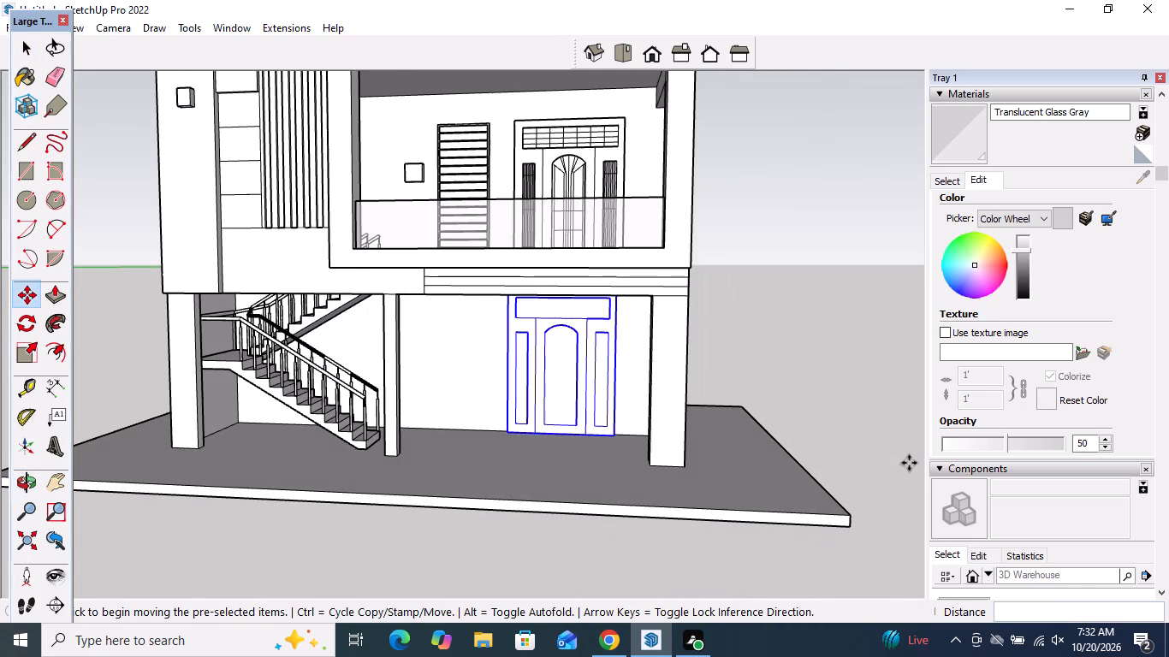
key(space)
click(903, 433)
scroll(860, 394, down, 1)
middle_drag(859, 392, 840, 441)
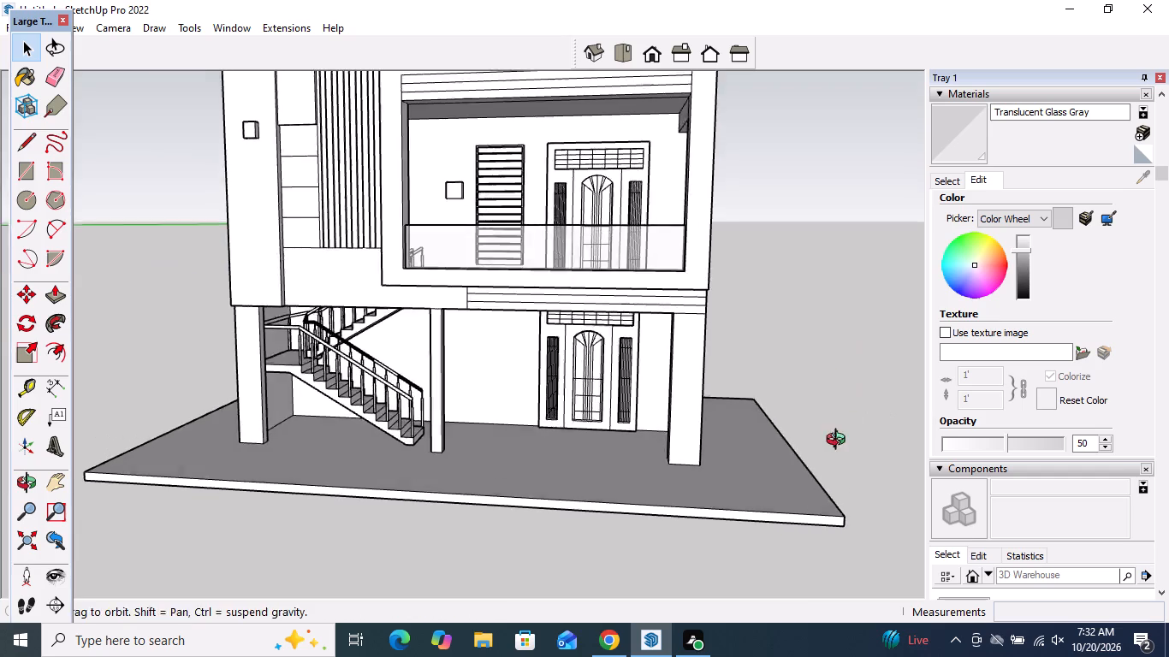
Examine the whole house exterior, including the ground-floor door, from the front and slightly from the side.
middle_drag(840, 441, 831, 459)
scroll(834, 415, down, 5)
drag(842, 406, 857, 390)
middle_drag(858, 364, 864, 268)
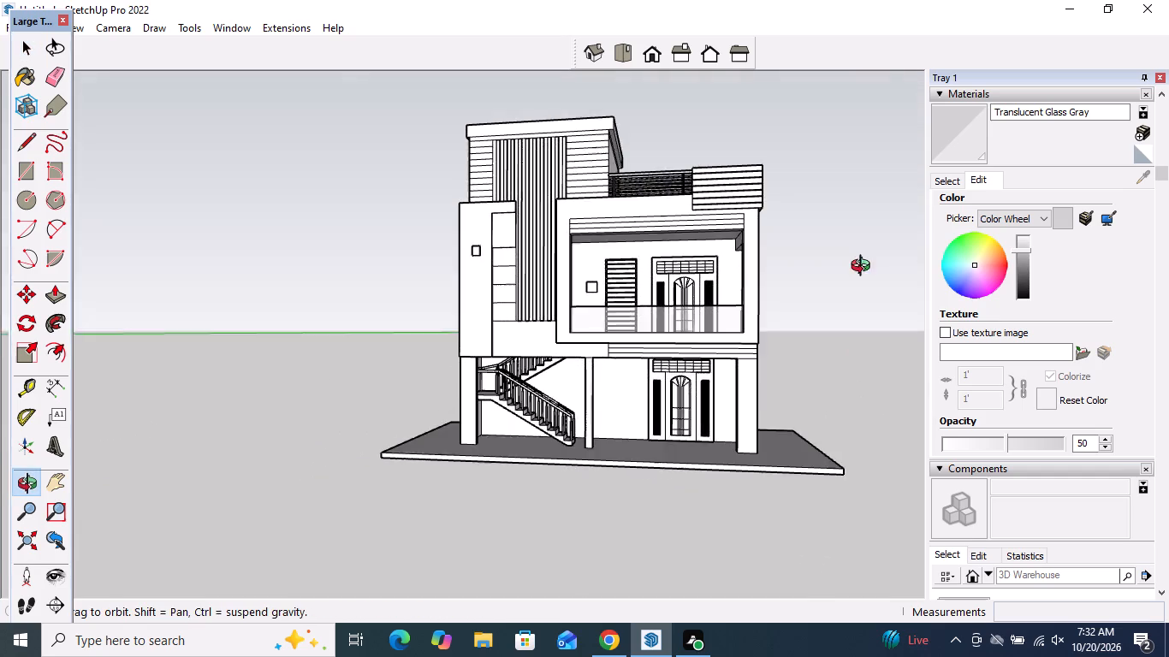
middle_drag(864, 268, 869, 258)
scroll(870, 314, down, 2)
middle_drag(865, 335, 928, 346)
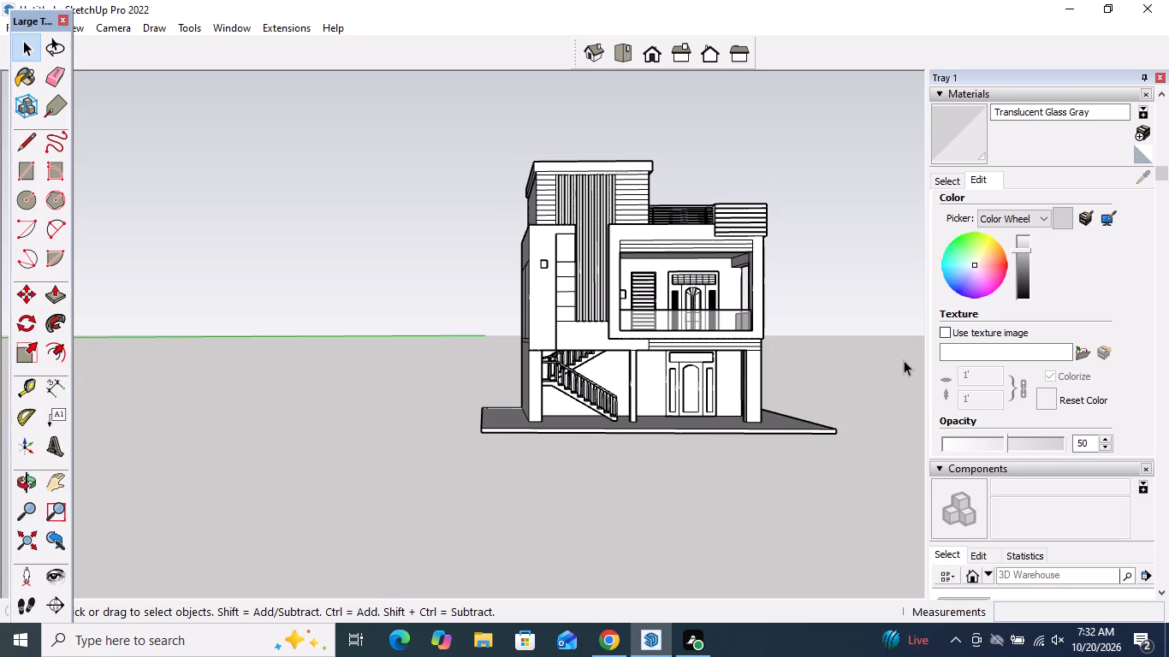
scroll(904, 360, down, 1)
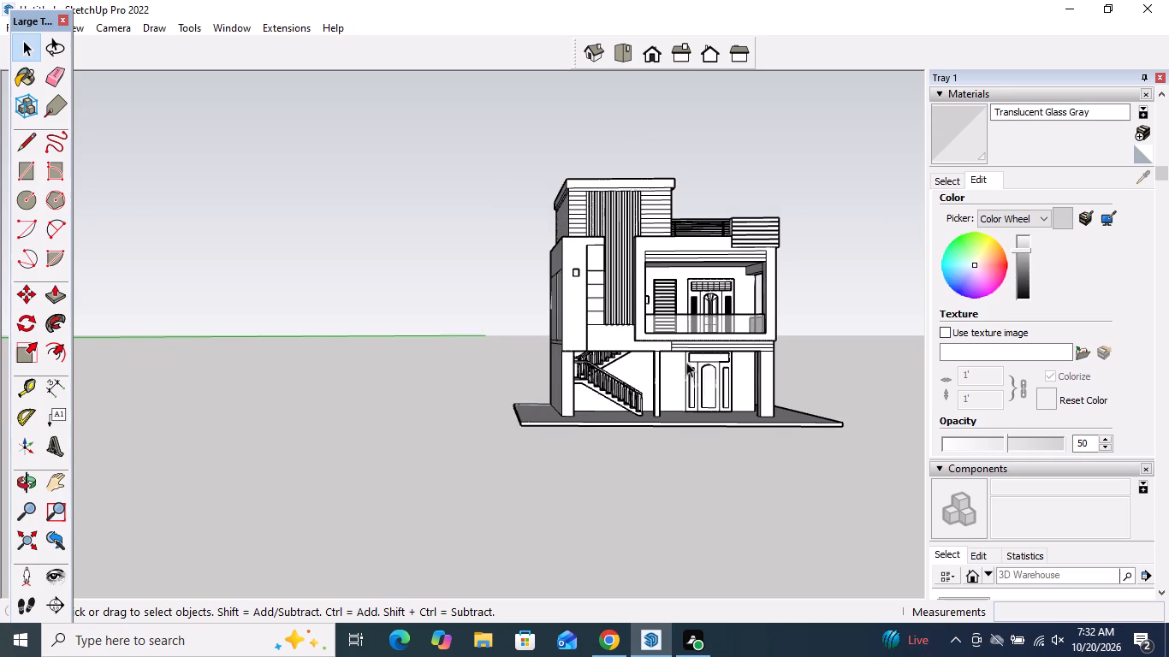
Draw a window rectangle about 5' 6" high and 4' 10 1/2" wide on the ground-floor wall between the staircase and the door.
scroll(619, 383, up, 8)
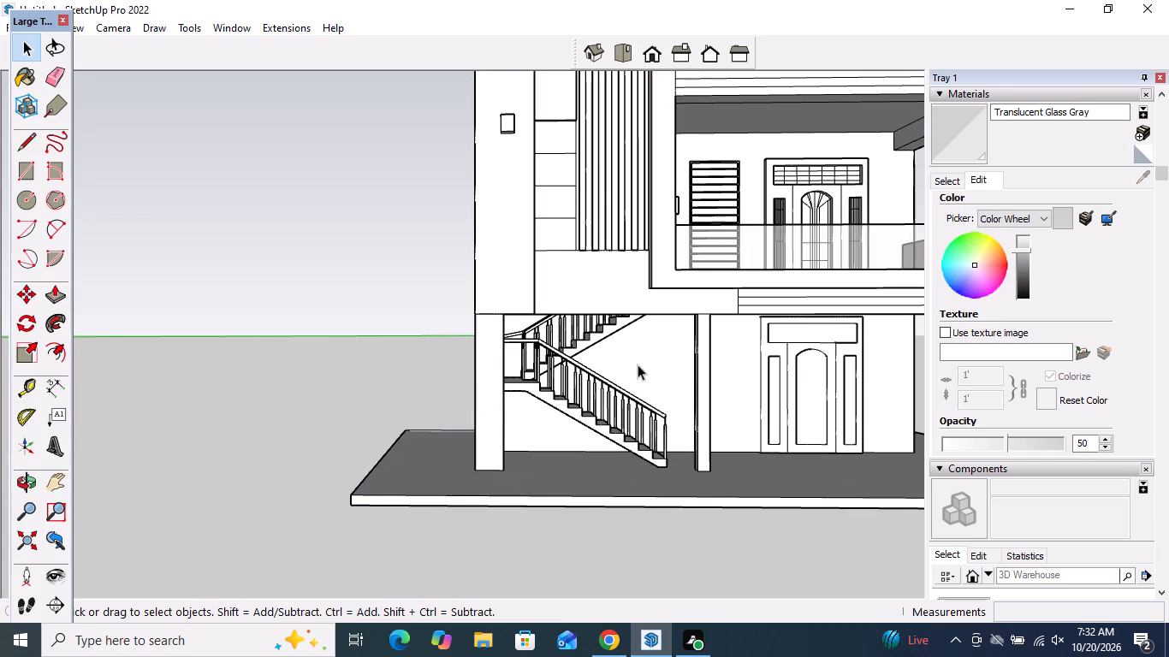
middle_drag(633, 364, 530, 382)
scroll(530, 382, up, 1)
scroll(621, 373, up, 9)
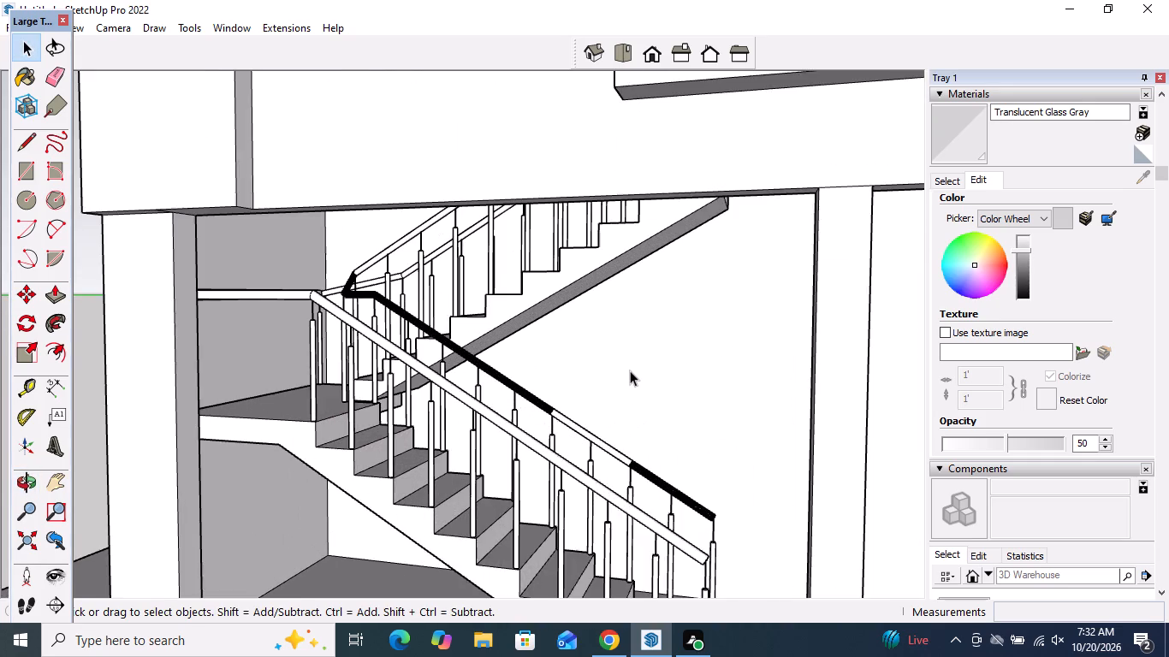
middle_drag(756, 403, 489, 400)
scroll(599, 453, down, 8)
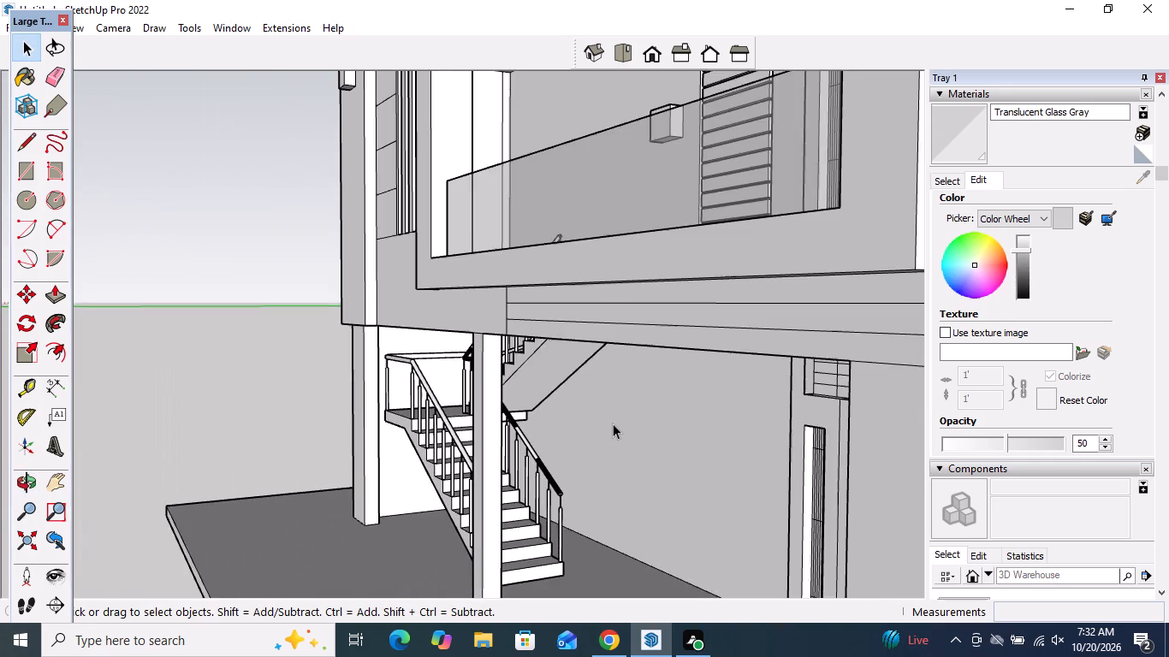
middle_drag(613, 437, 628, 415)
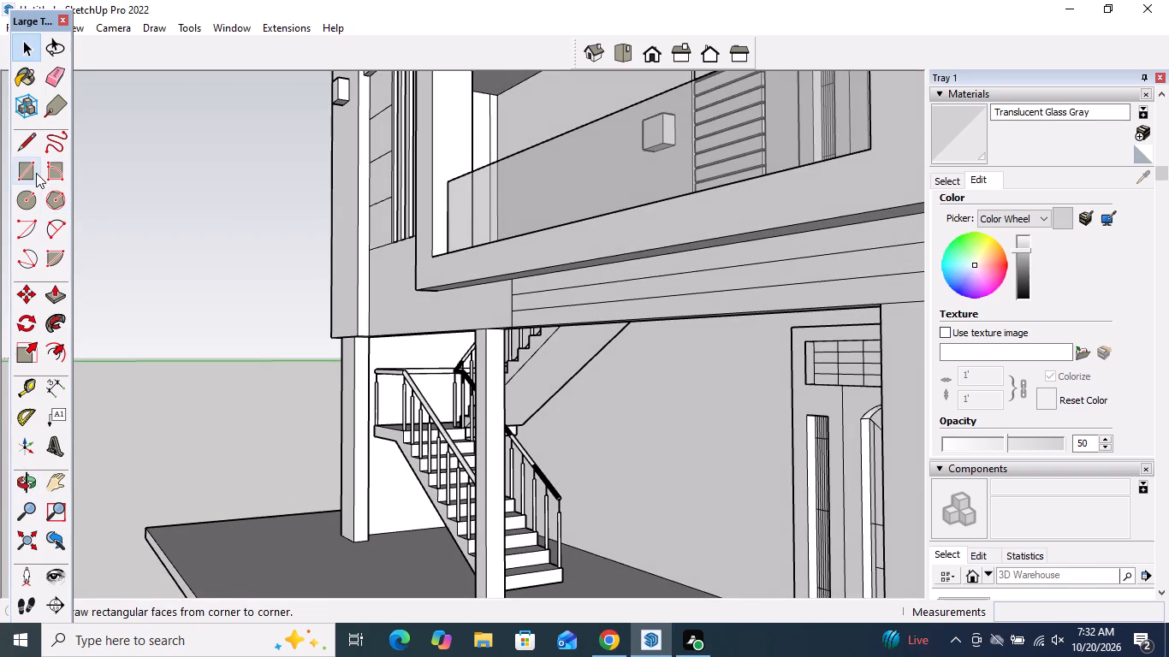
click(30, 173)
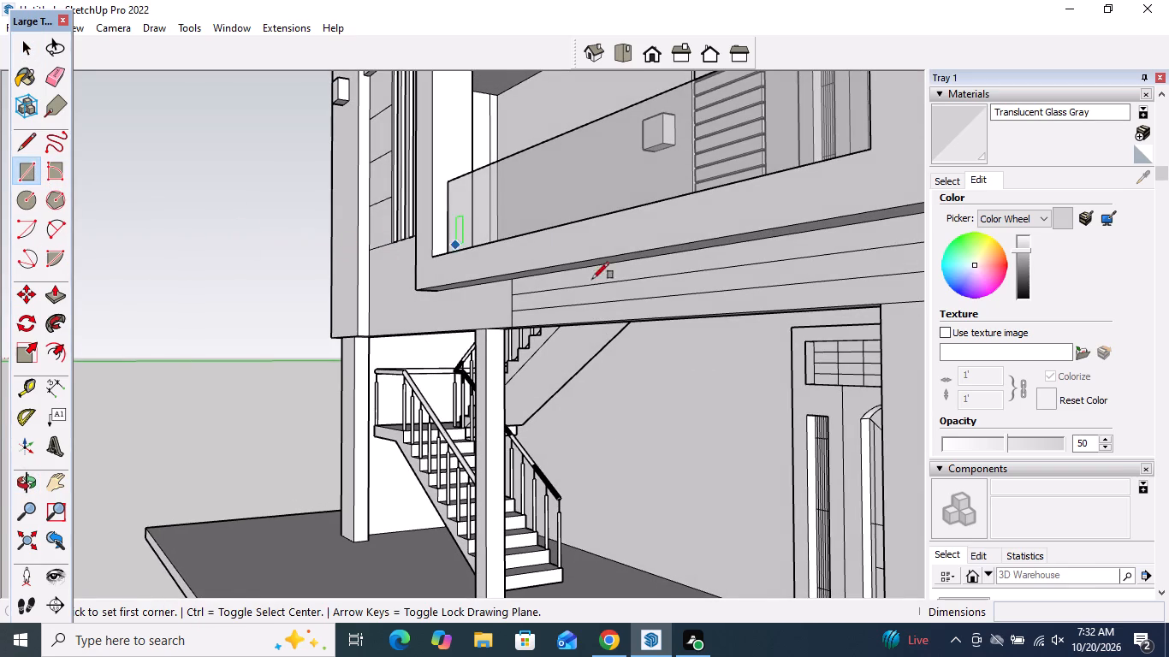
click(605, 363)
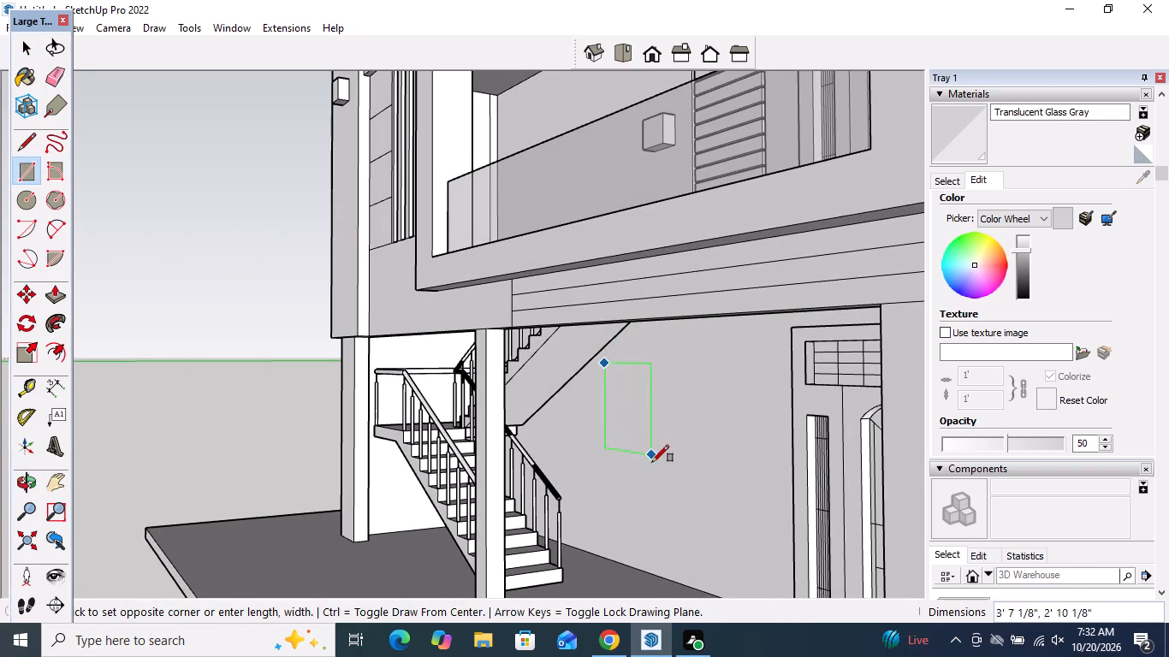
click(691, 518)
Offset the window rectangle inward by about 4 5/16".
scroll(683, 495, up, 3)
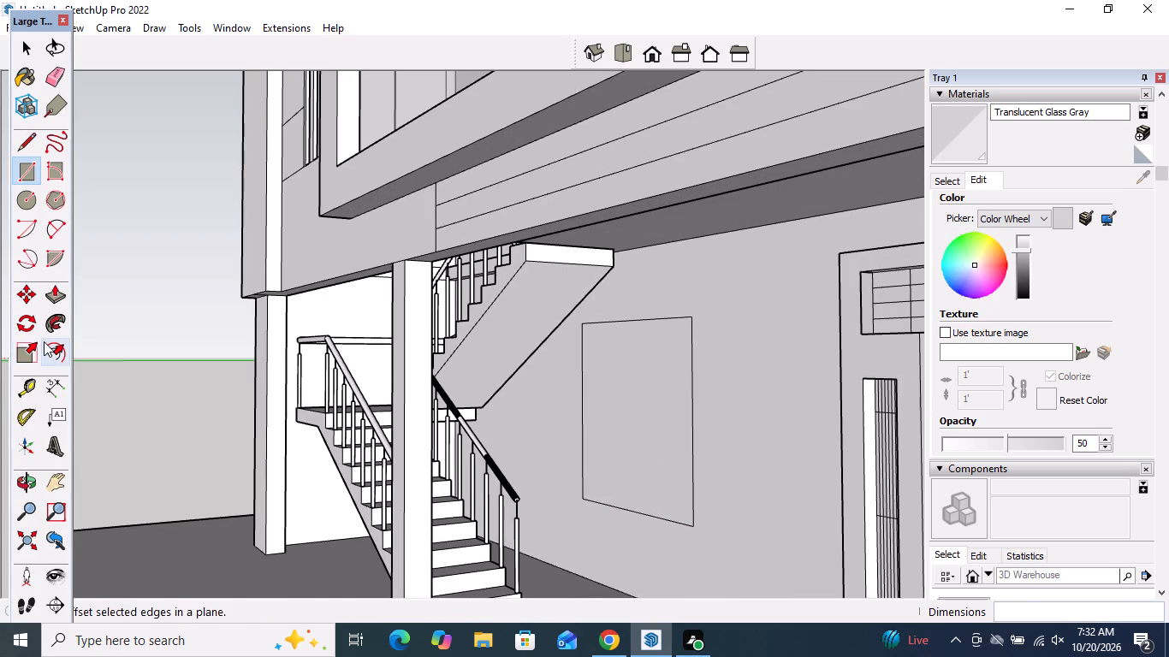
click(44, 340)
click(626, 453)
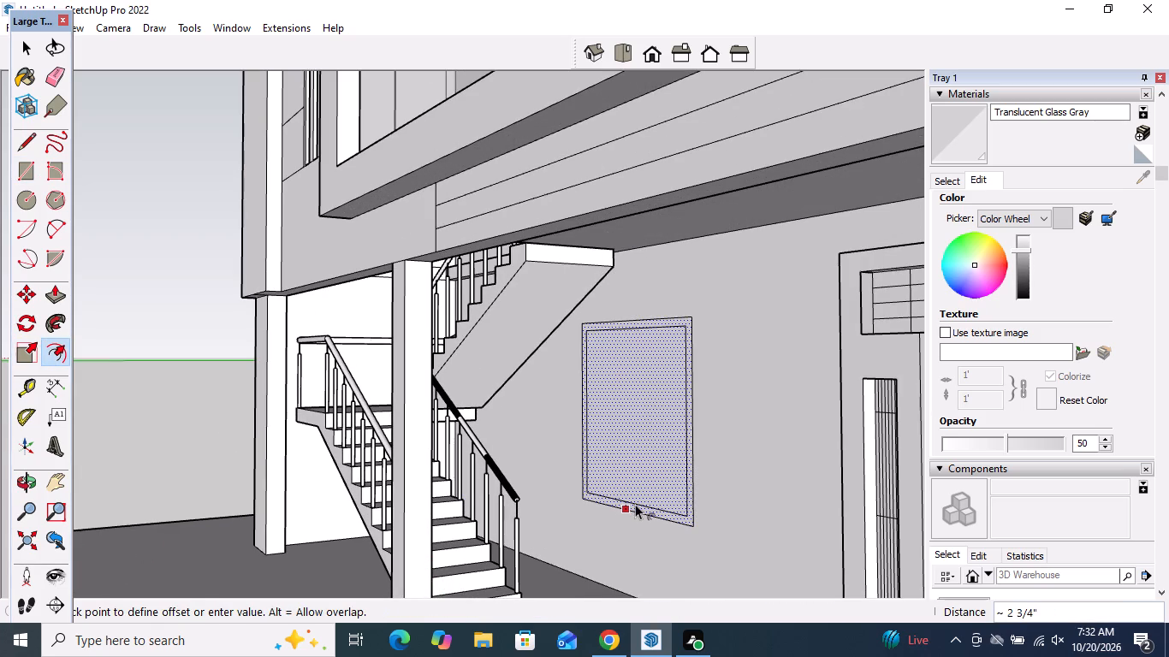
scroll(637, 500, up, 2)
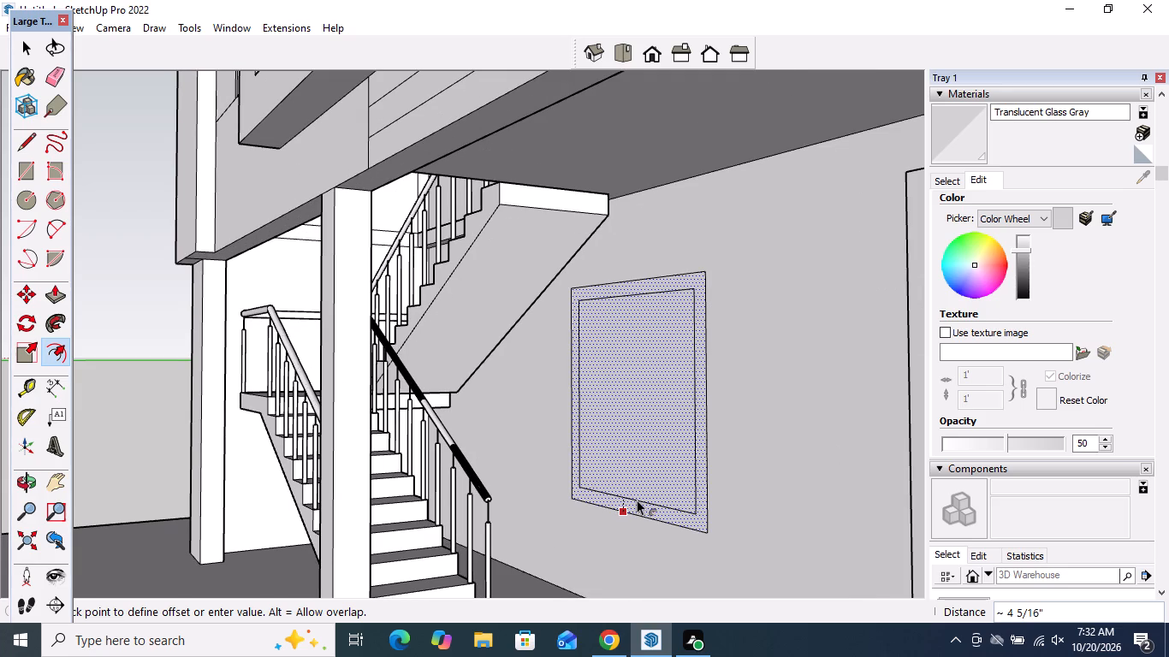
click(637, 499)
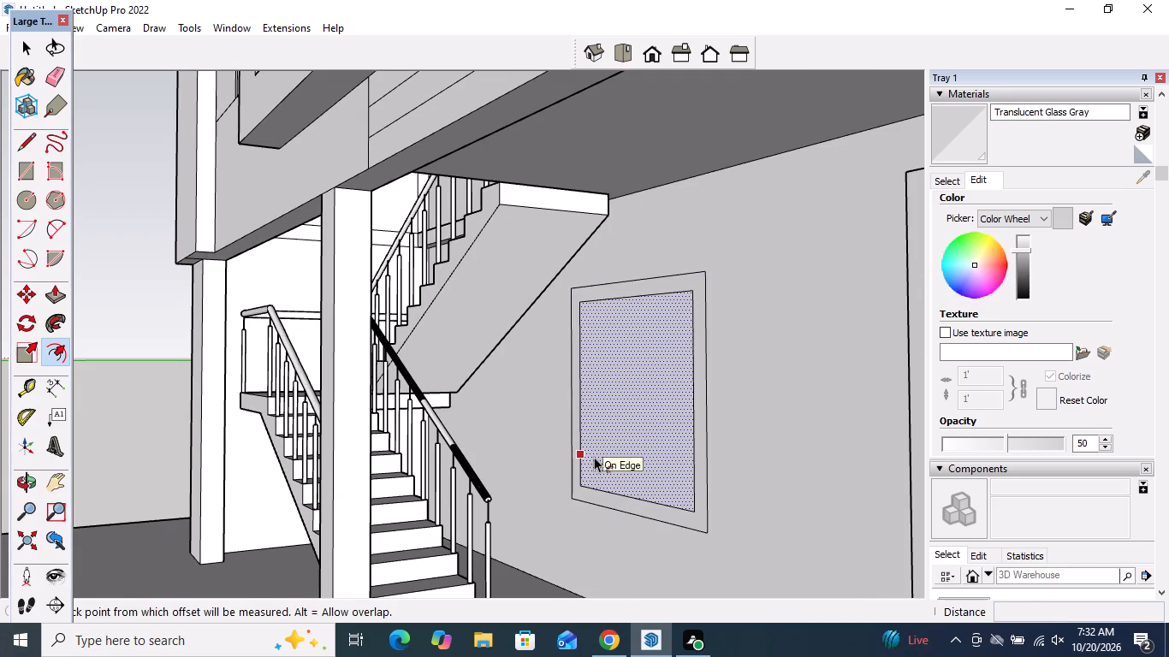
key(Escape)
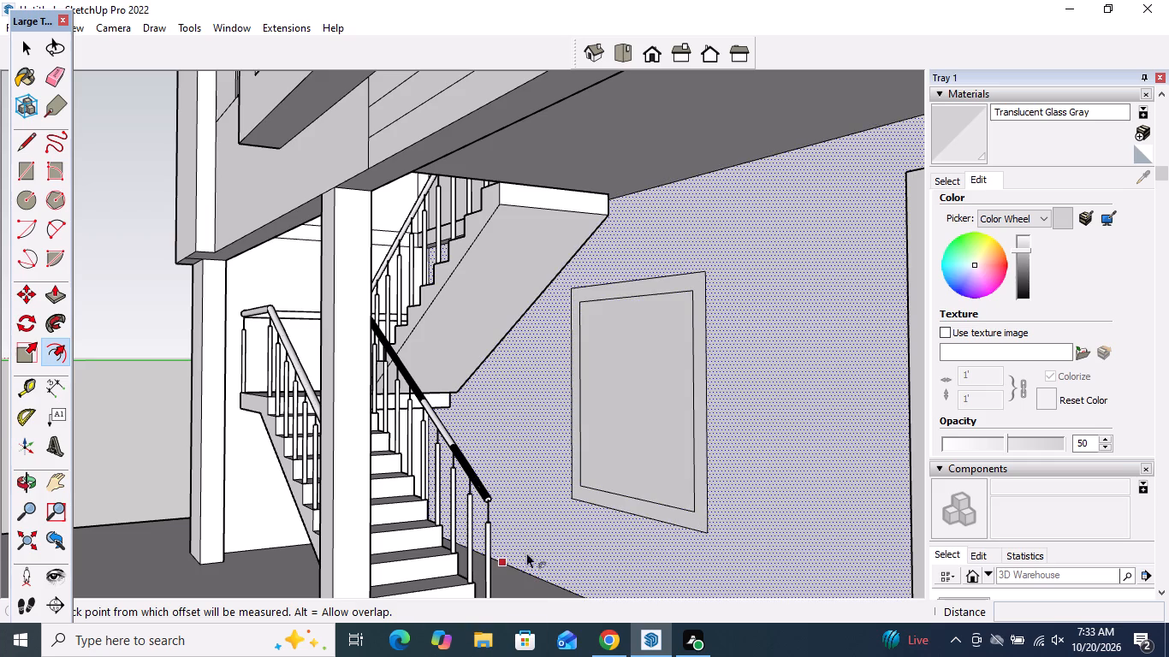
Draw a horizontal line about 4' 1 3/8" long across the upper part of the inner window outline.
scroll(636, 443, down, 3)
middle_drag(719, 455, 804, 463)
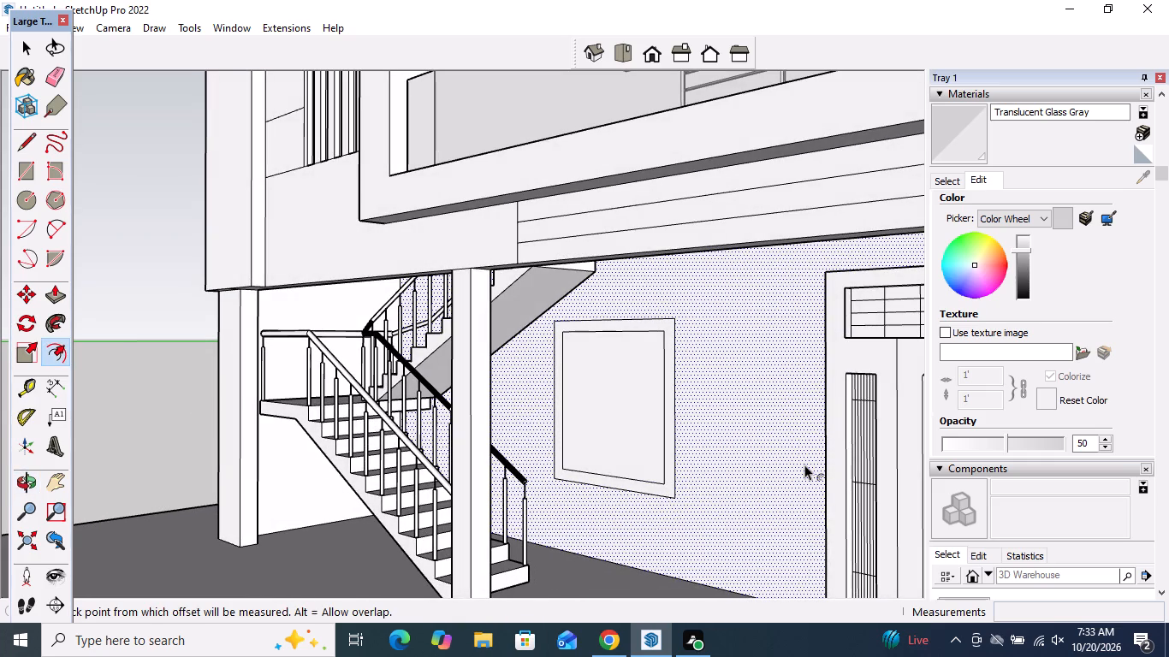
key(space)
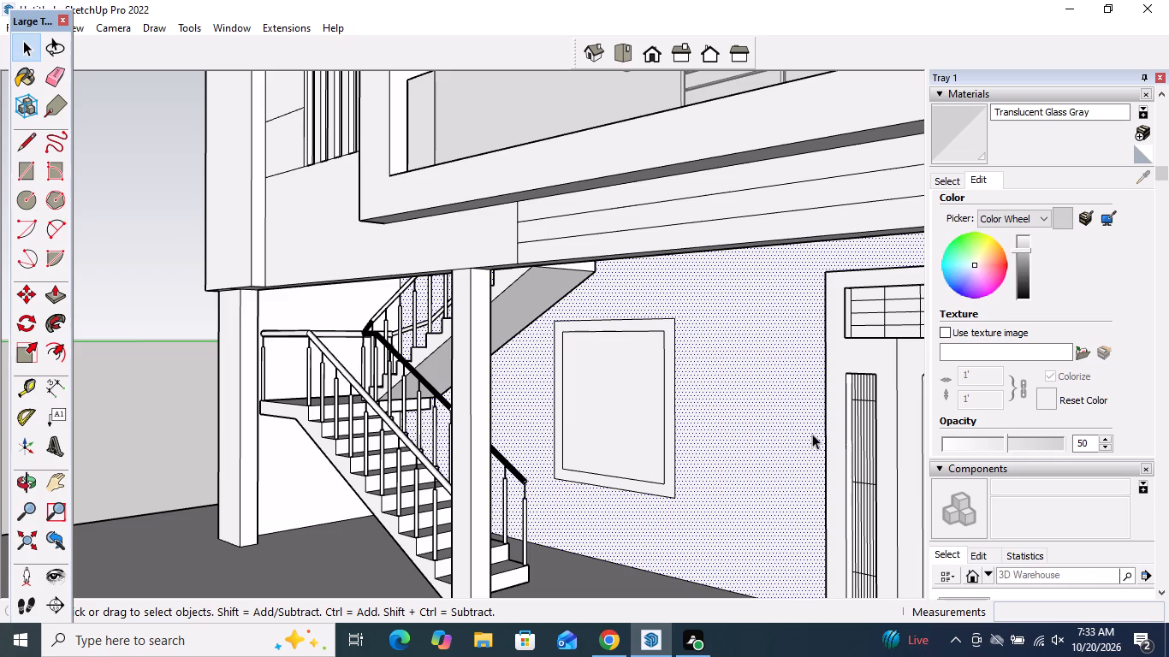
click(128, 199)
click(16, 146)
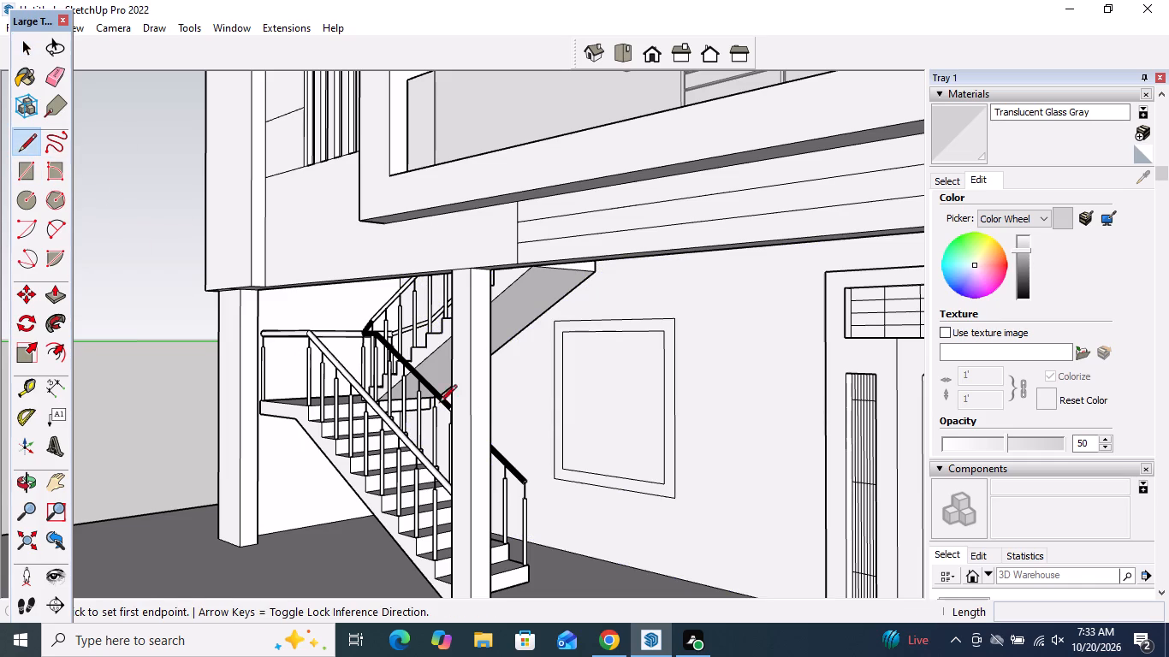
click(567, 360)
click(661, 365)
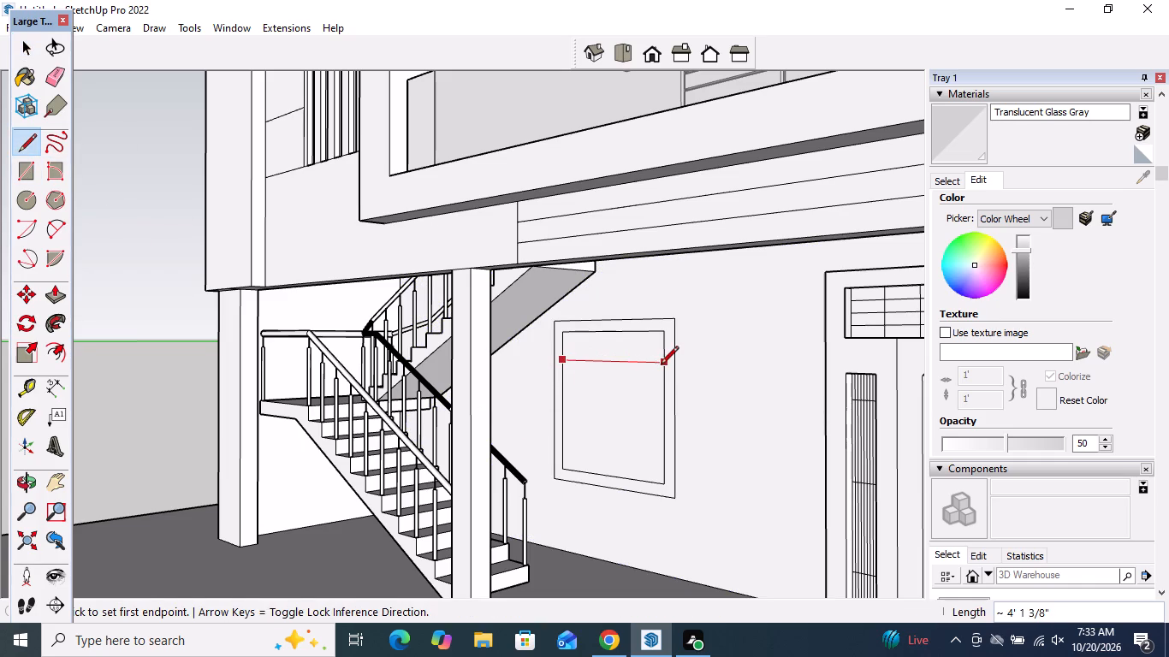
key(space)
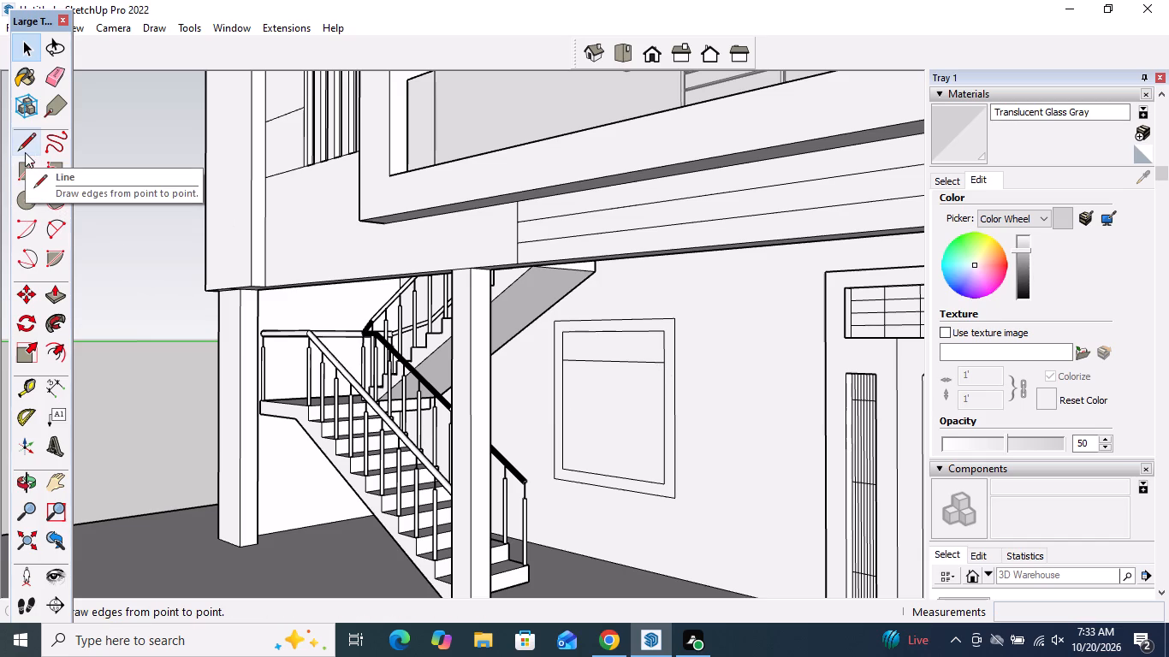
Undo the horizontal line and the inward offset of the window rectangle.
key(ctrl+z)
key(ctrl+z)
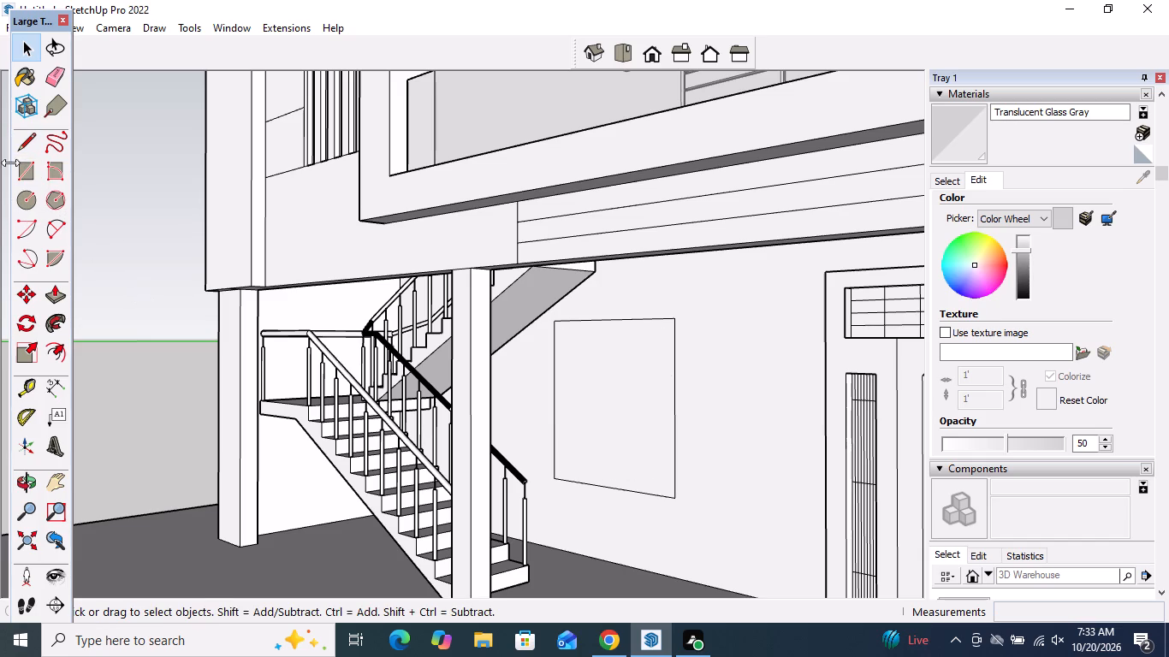
Divide the window rectangle with a 4' 10 1/2" horizontal line near the top and a vertical line from its midpoint to the bottom edge.
click(18, 153)
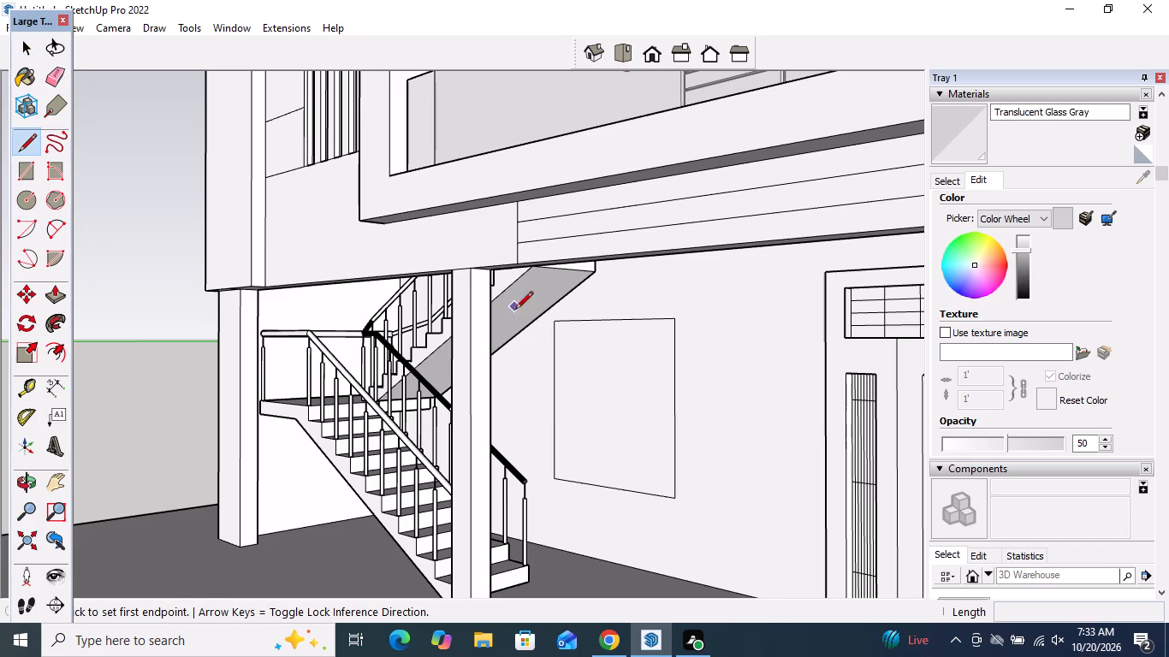
click(556, 352)
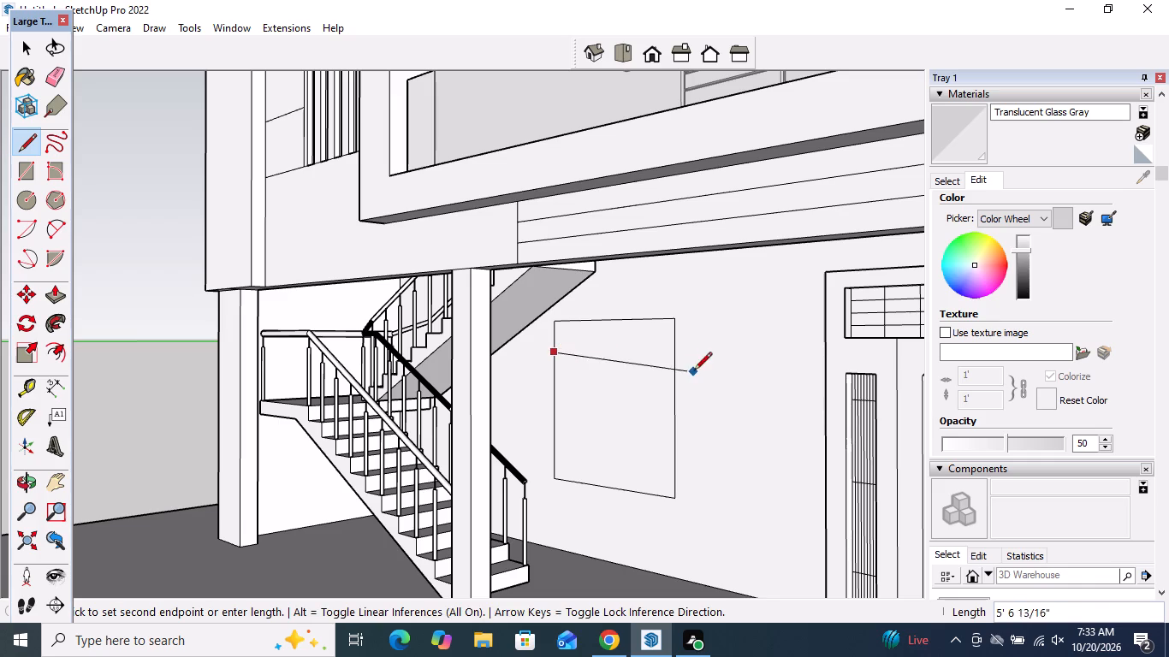
click(677, 353)
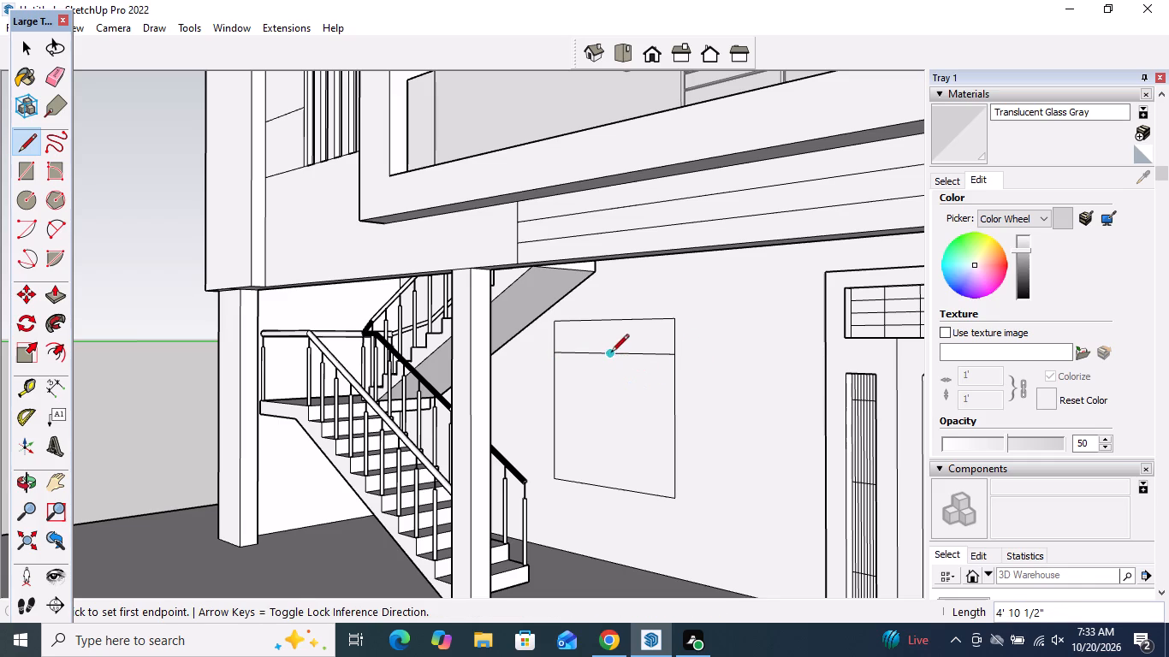
drag(611, 354, 602, 394)
click(608, 485)
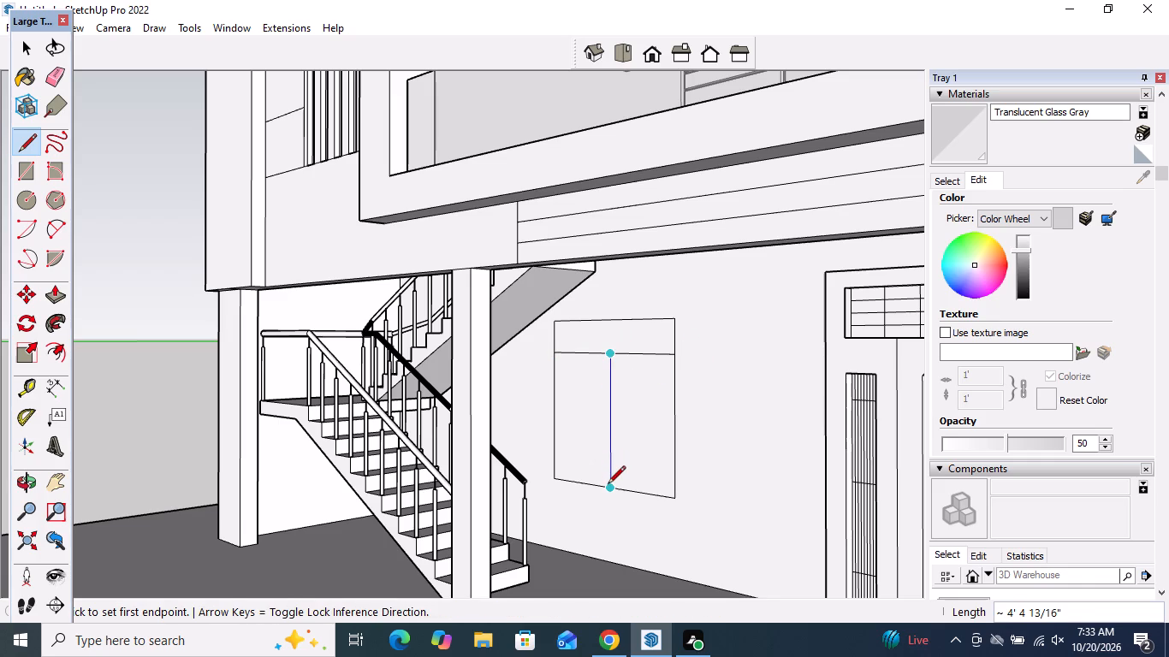
key(space)
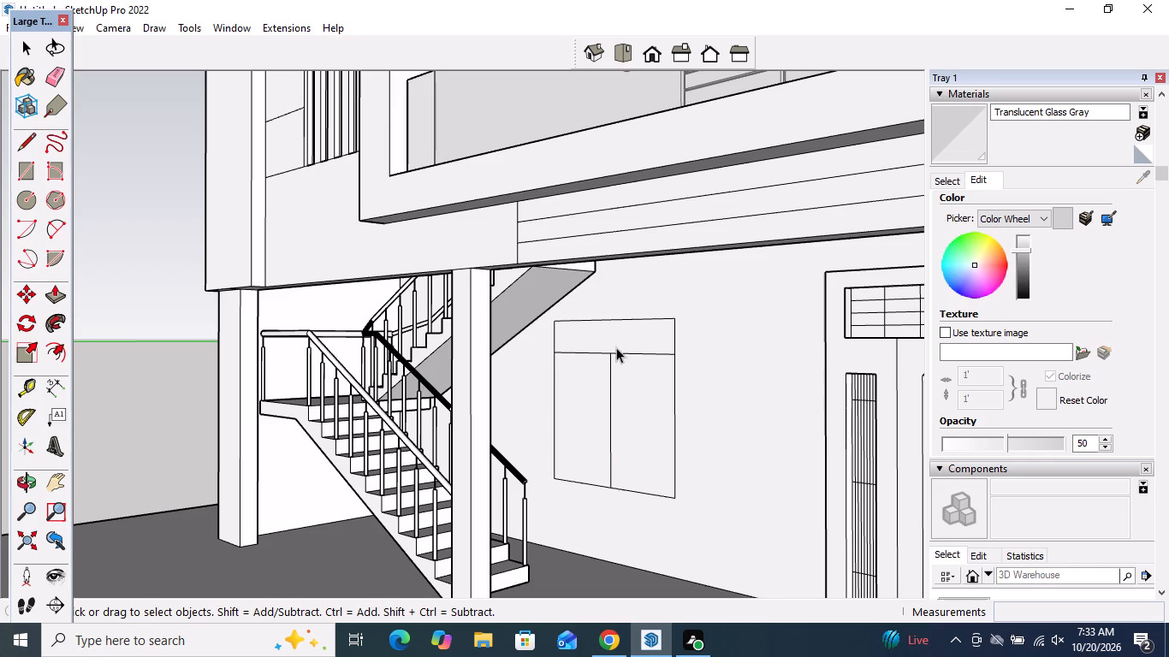
Offset the window's top pane inward by about 1 13/16", and offset both lower panes inward to form their frames.
scroll(605, 311, up, 3)
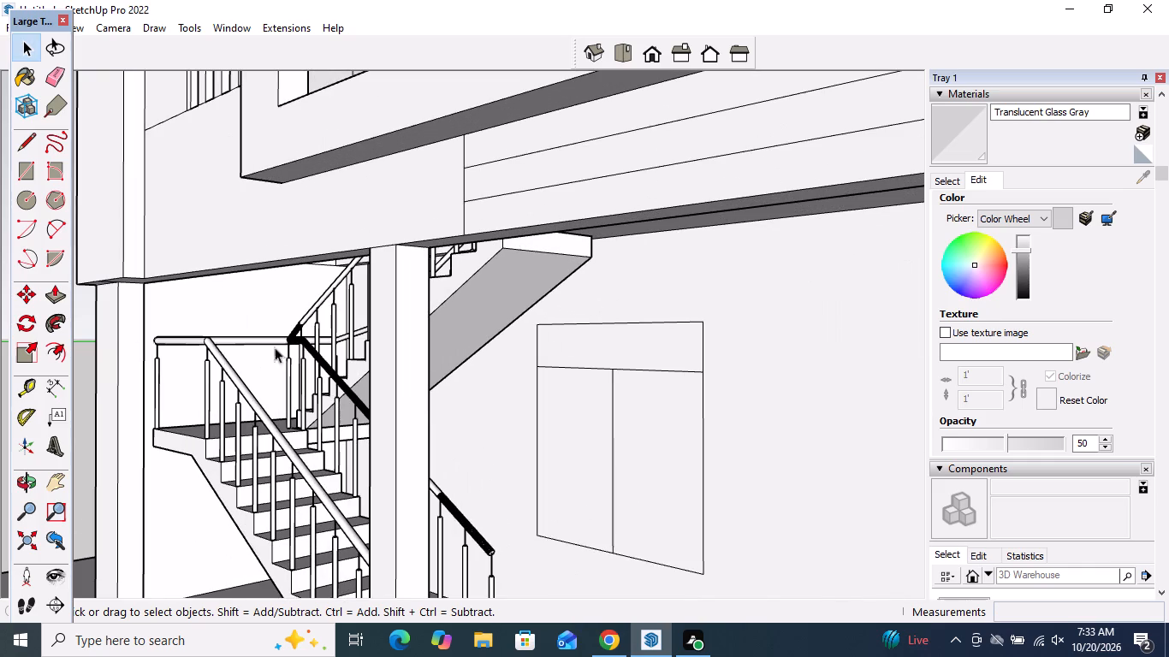
click(57, 345)
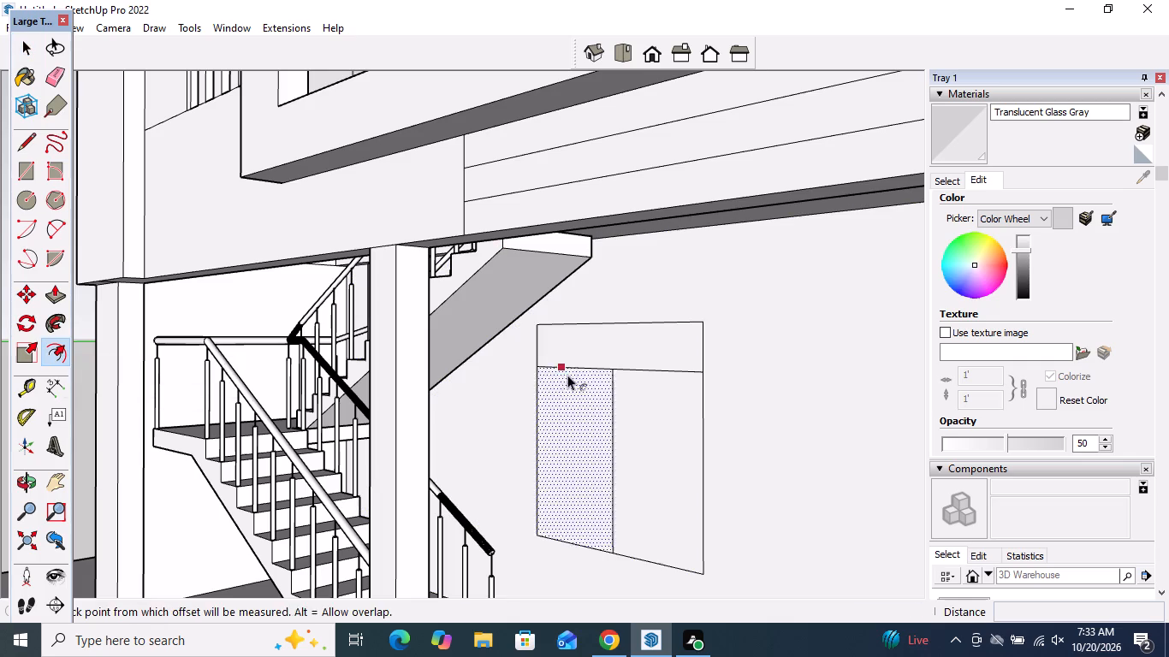
click(578, 360)
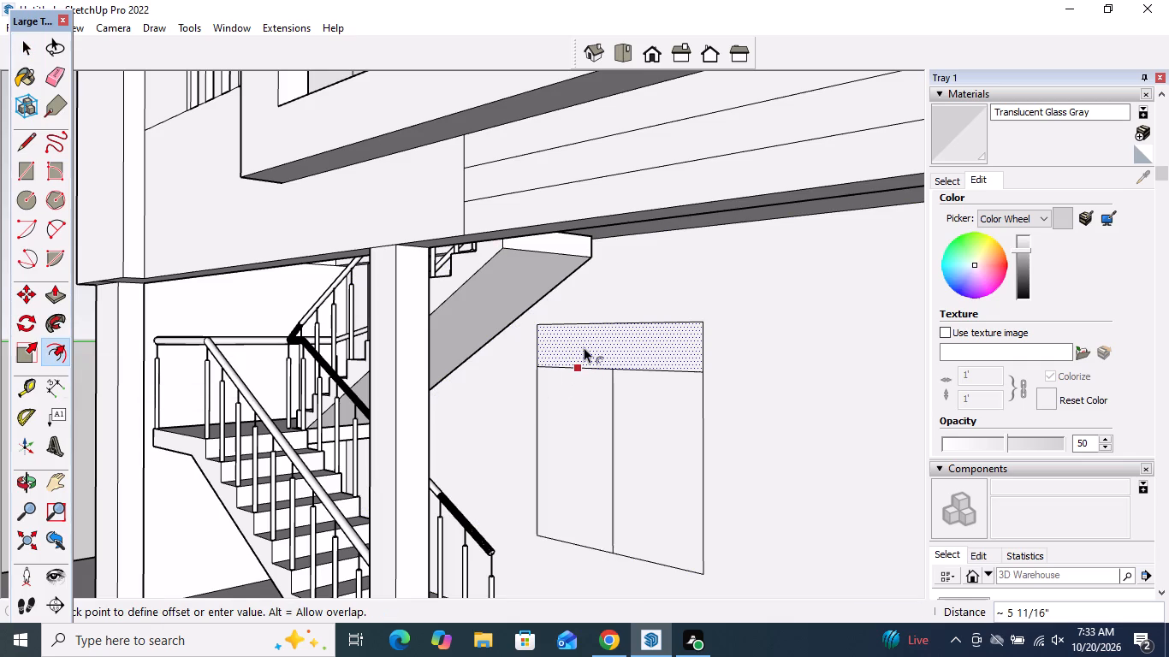
scroll(584, 347, up, 4)
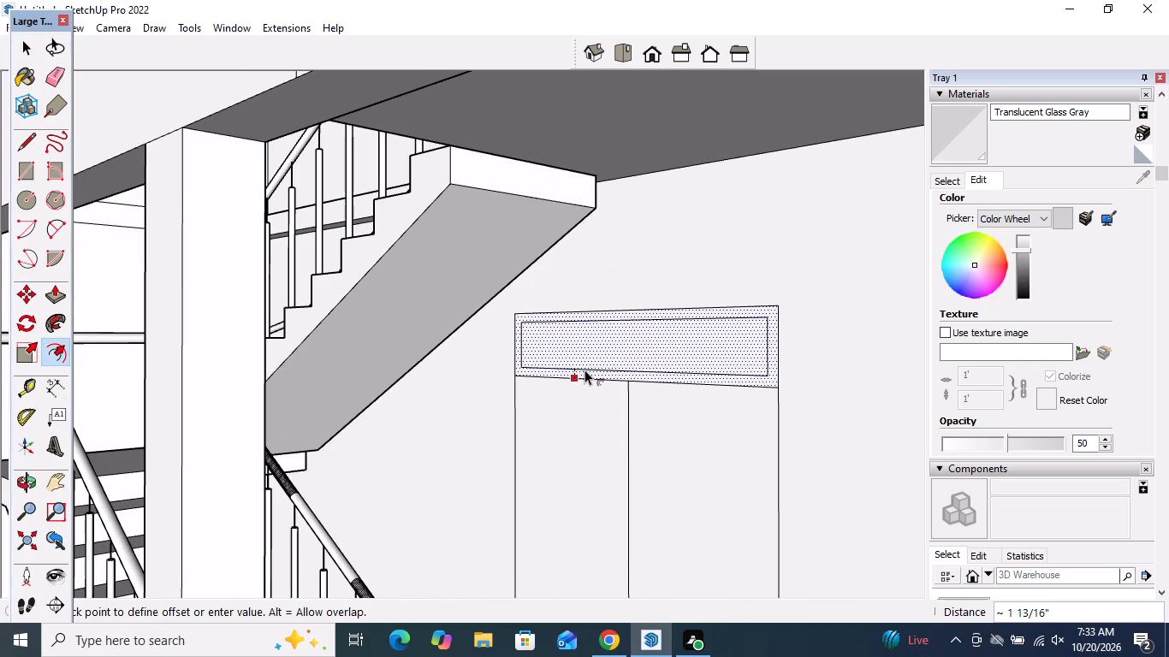
click(584, 370)
click(615, 434)
double_click(656, 446)
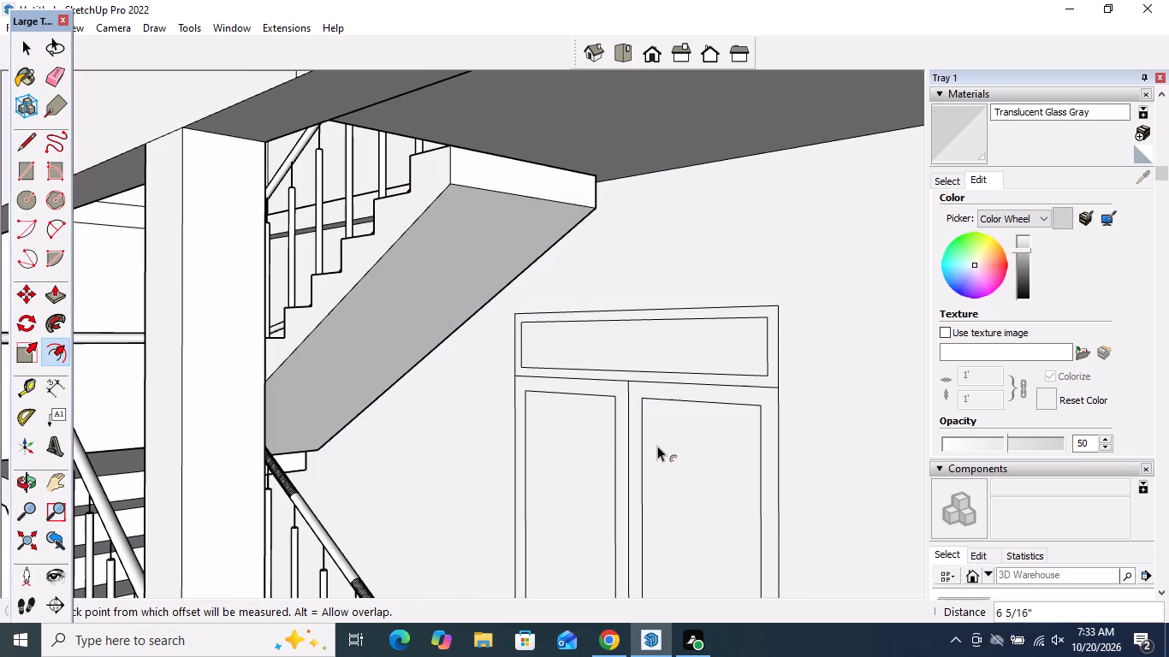
key(space)
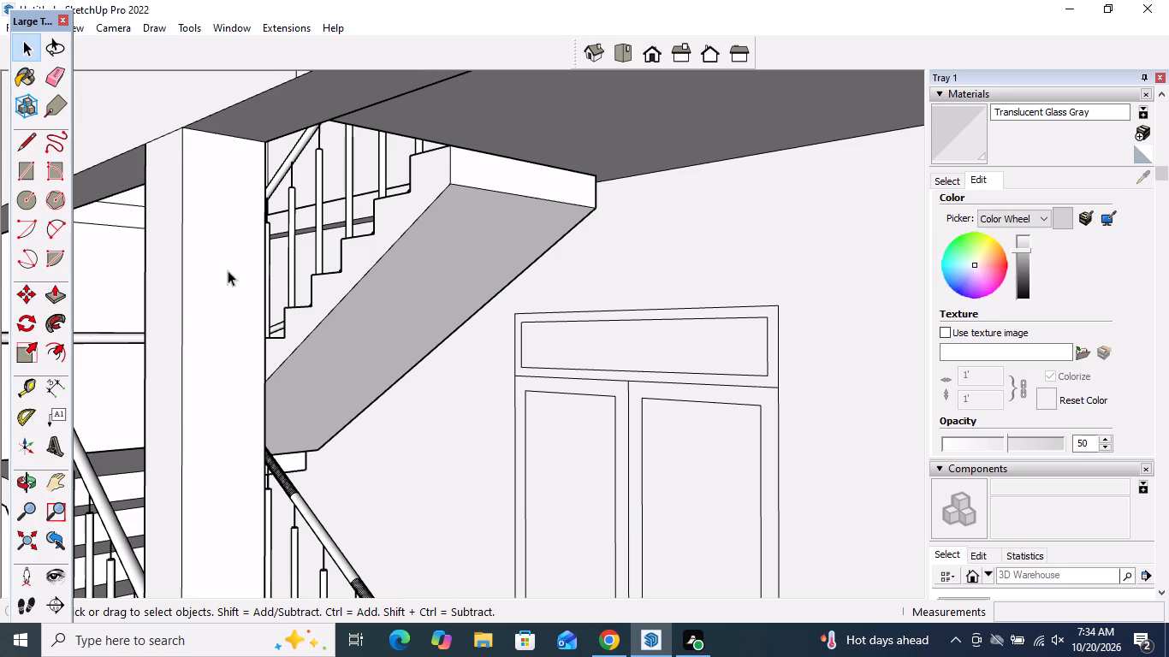
Split each of the window's two lower panes with a vertical centre line between the midpoints of its top and bottom edges.
click(23, 139)
scroll(608, 218, down, 4)
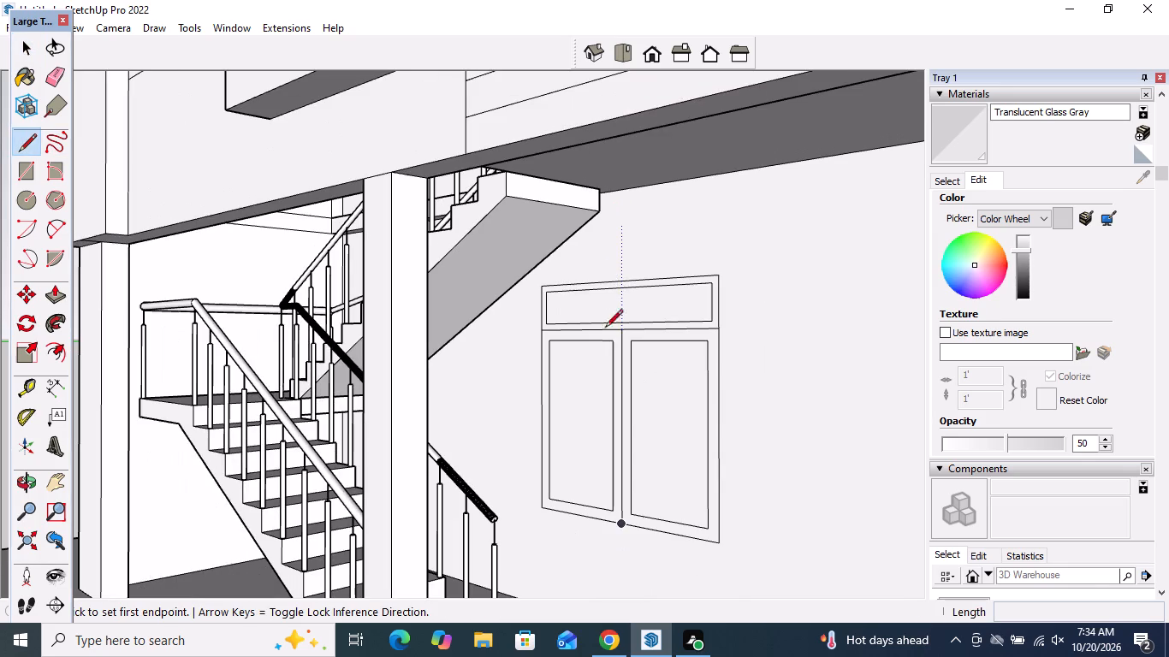
click(584, 340)
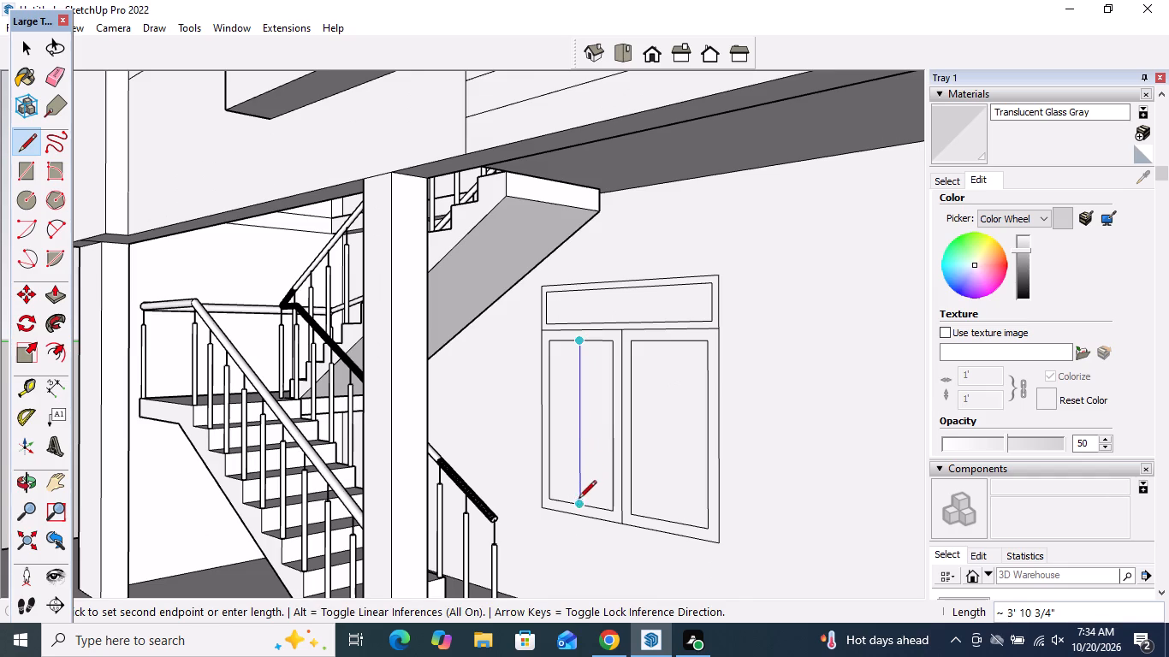
click(579, 506)
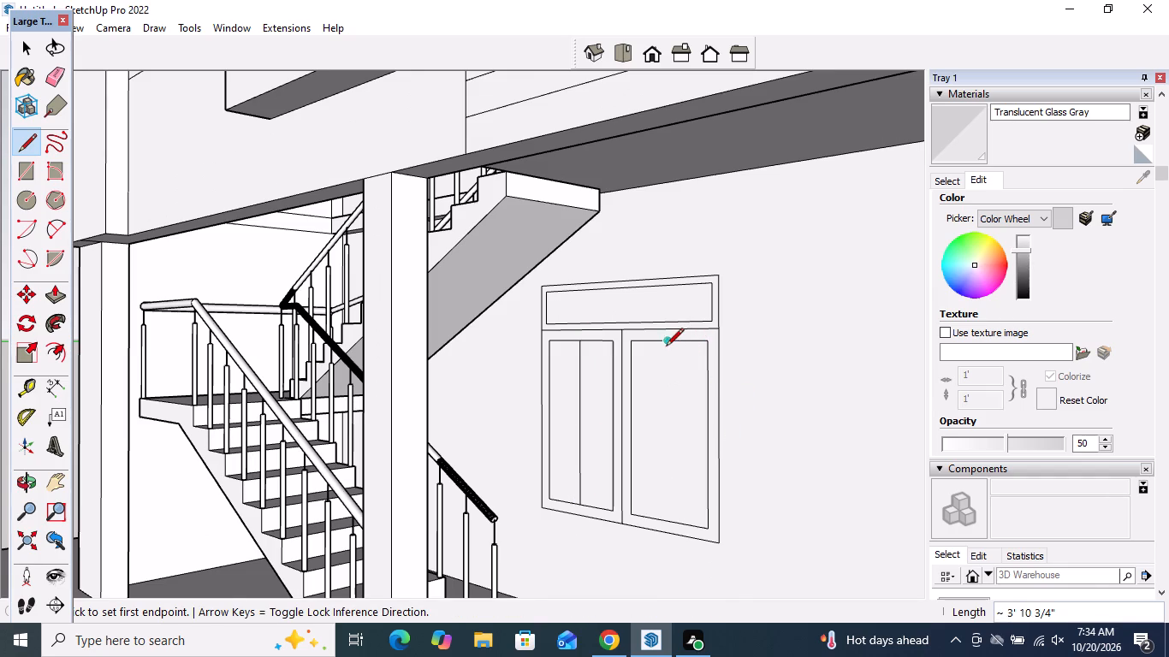
click(661, 343)
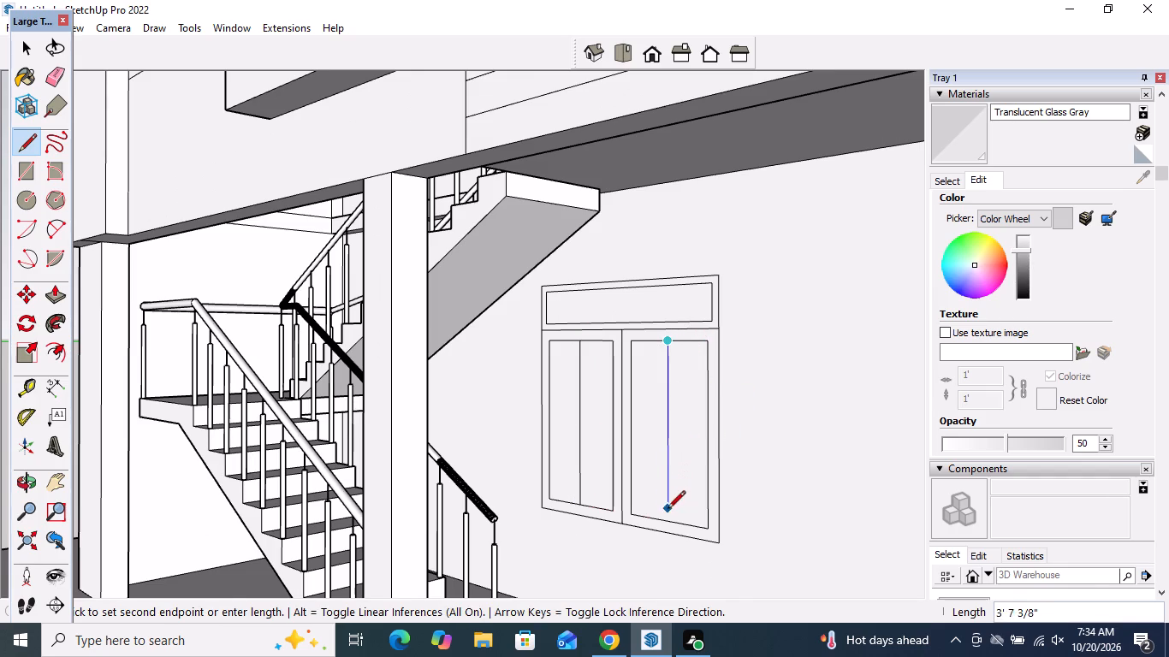
click(668, 520)
key(space)
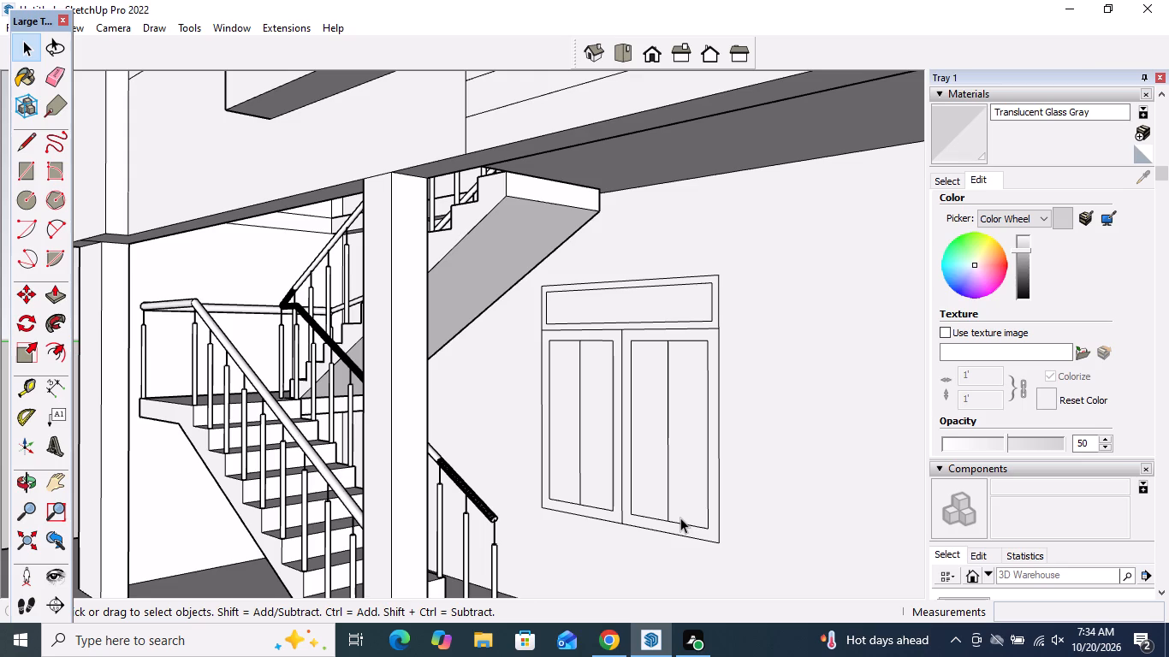
Push the window's top pane in by 1 1/16" and recess the four lower pane halves by the same depth.
scroll(676, 512, down, 5)
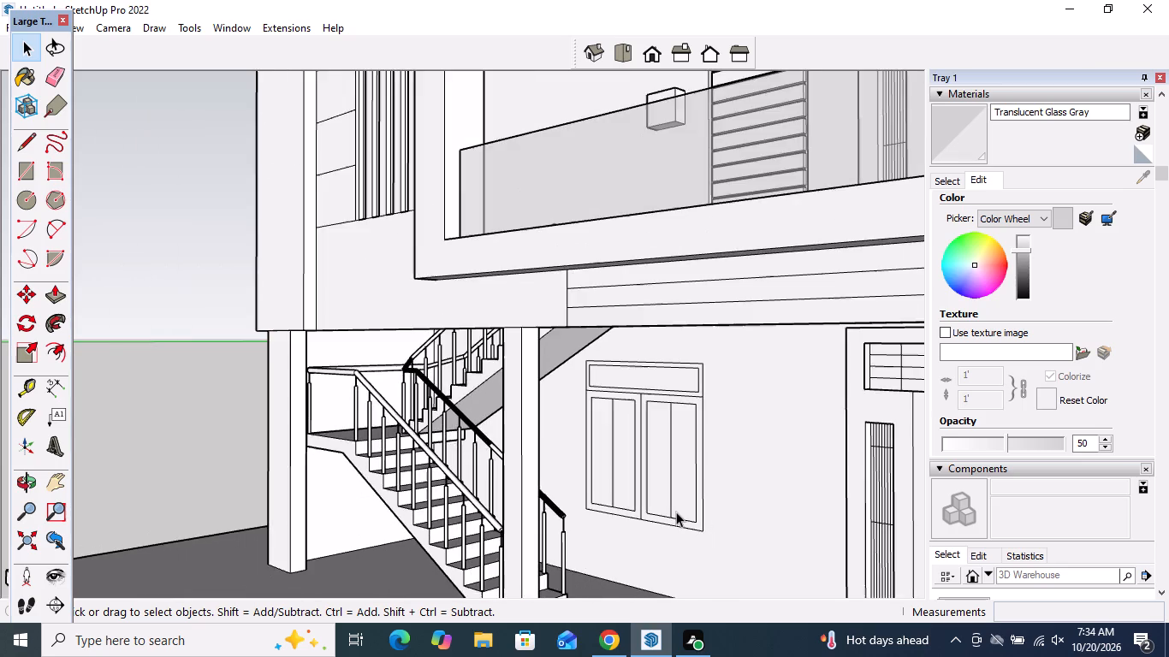
scroll(676, 512, down, 4)
scroll(676, 512, up, 2)
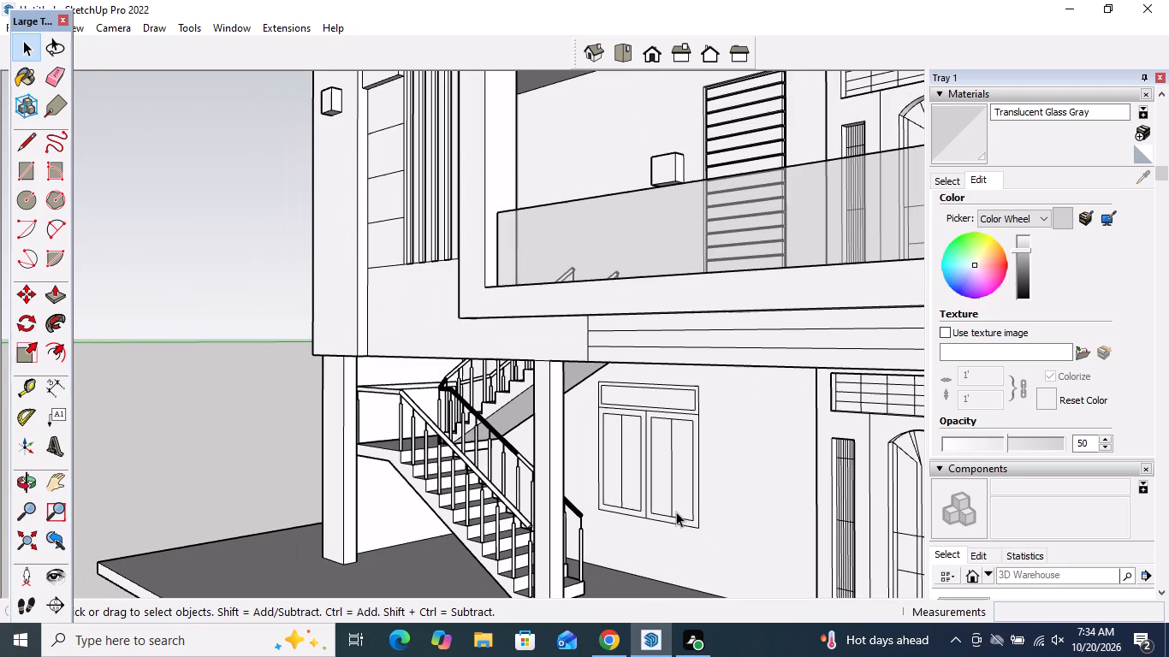
scroll(676, 512, up, 2)
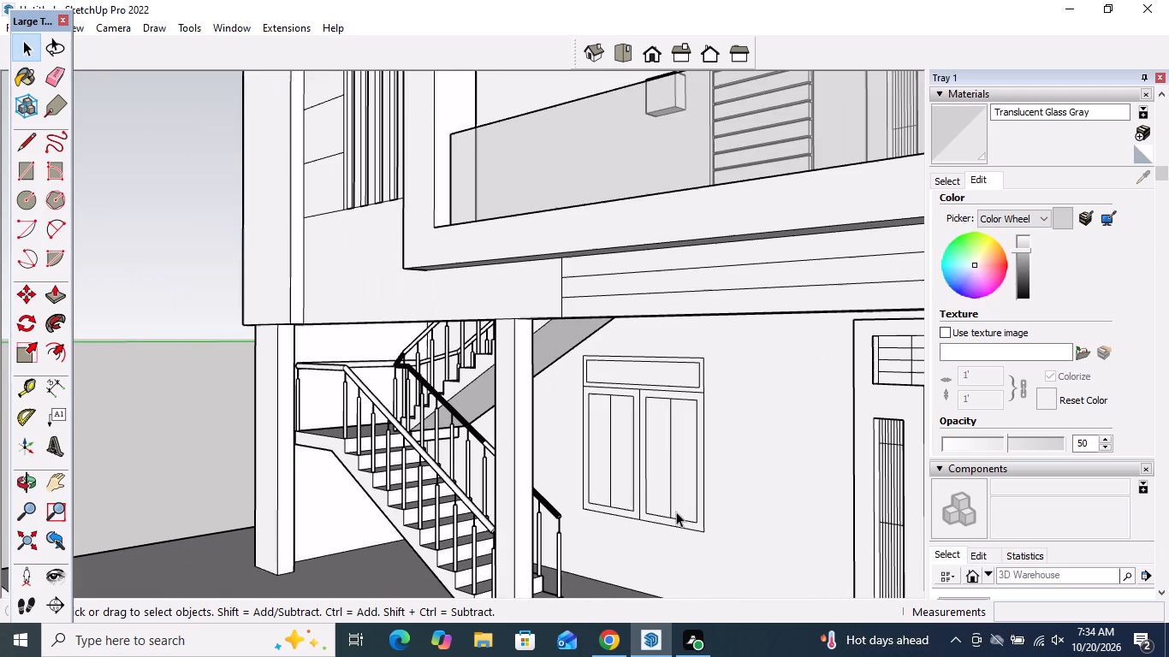
scroll(676, 512, up, 2)
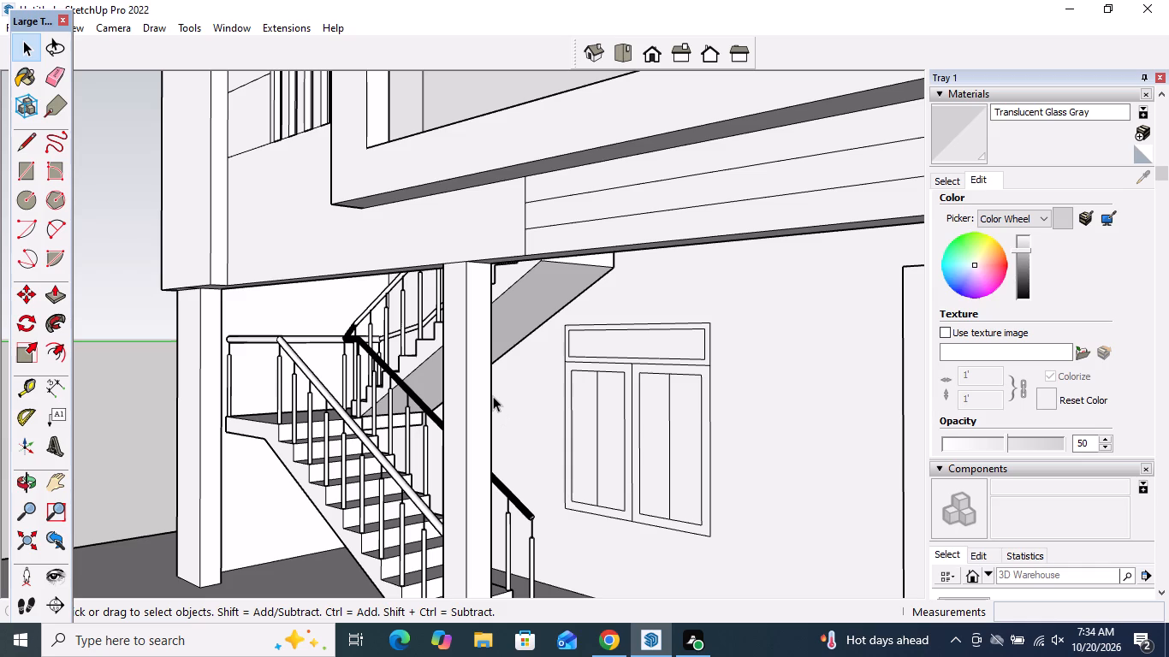
click(56, 292)
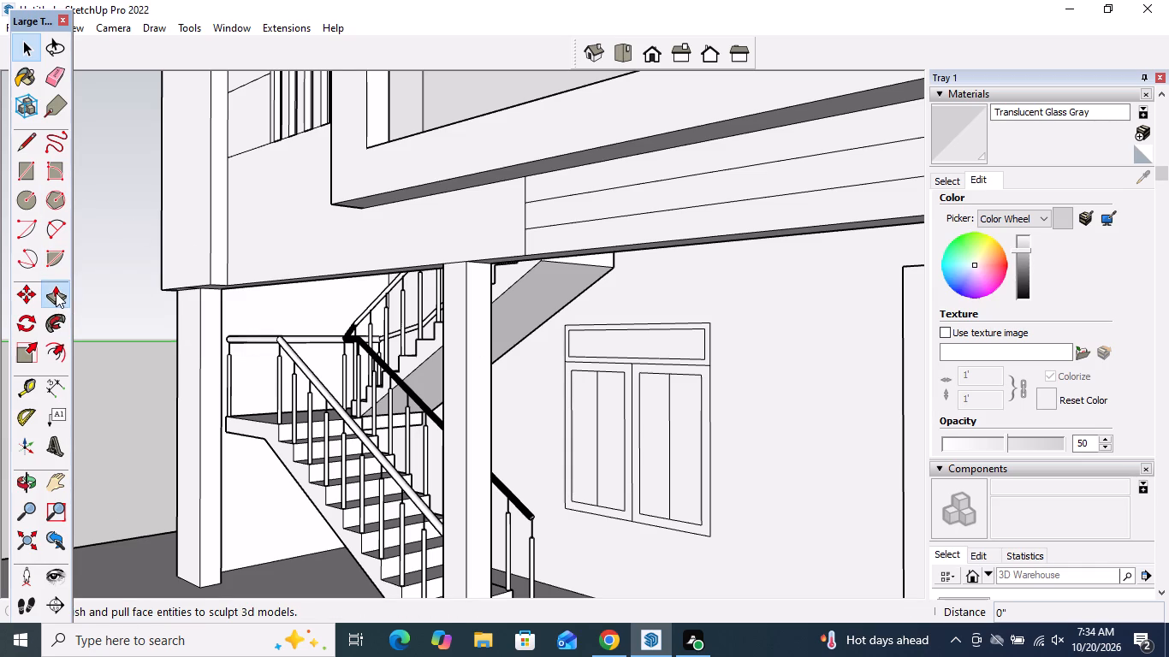
scroll(617, 349, up, 3)
click(617, 337)
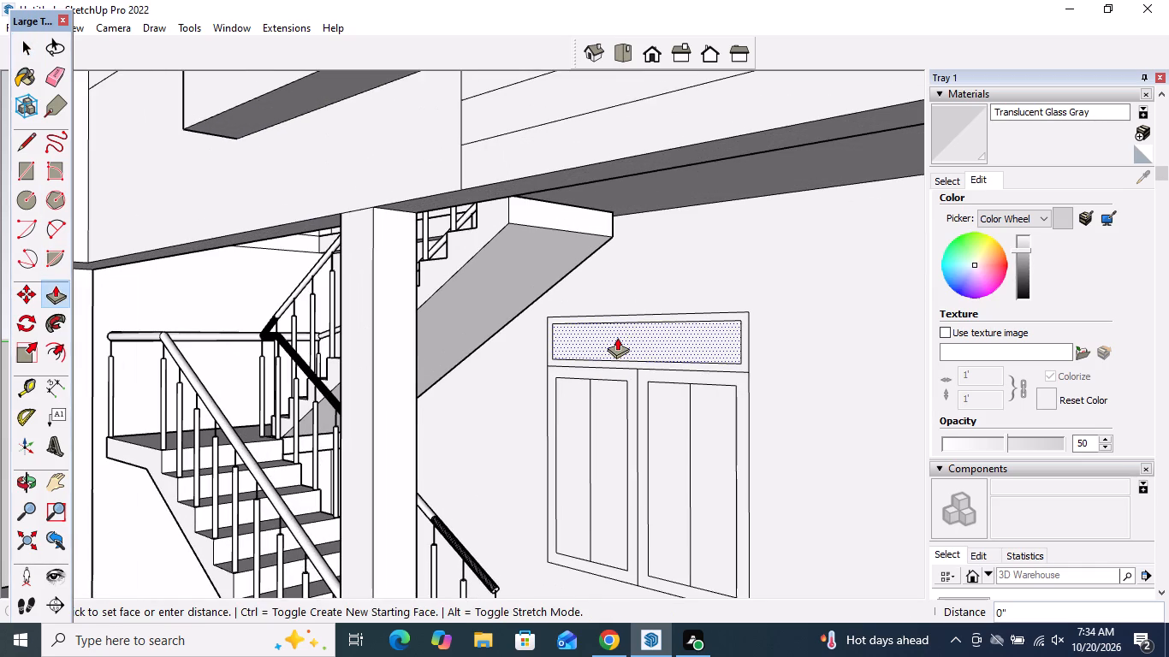
click(620, 334)
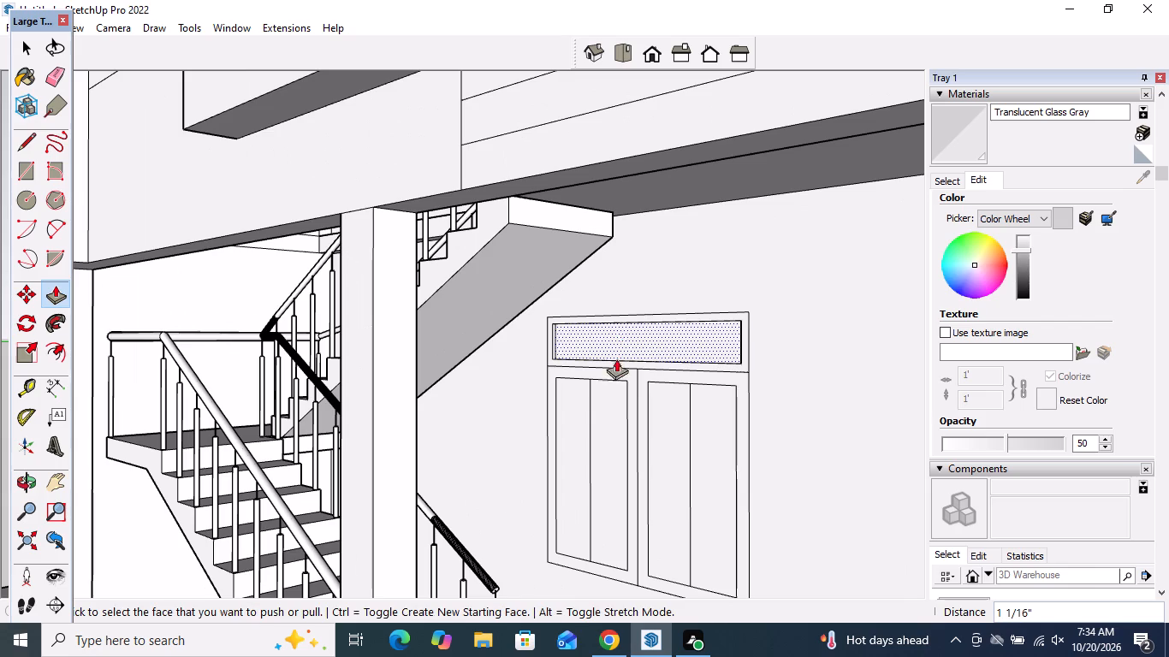
double_click(573, 416)
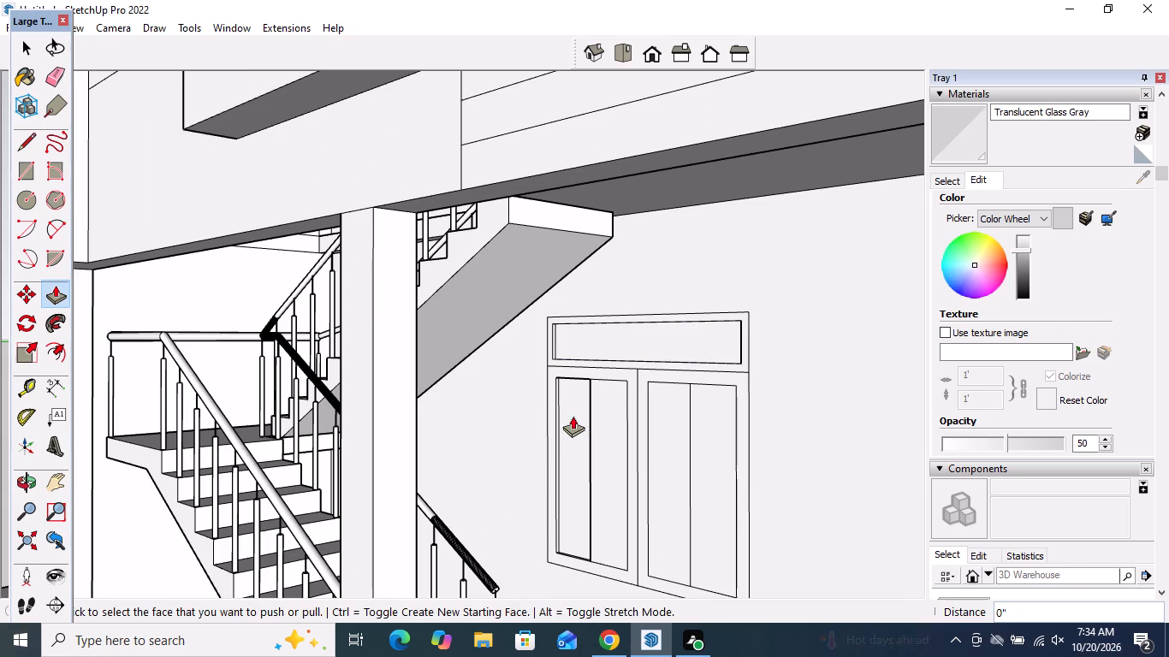
double_click(608, 411)
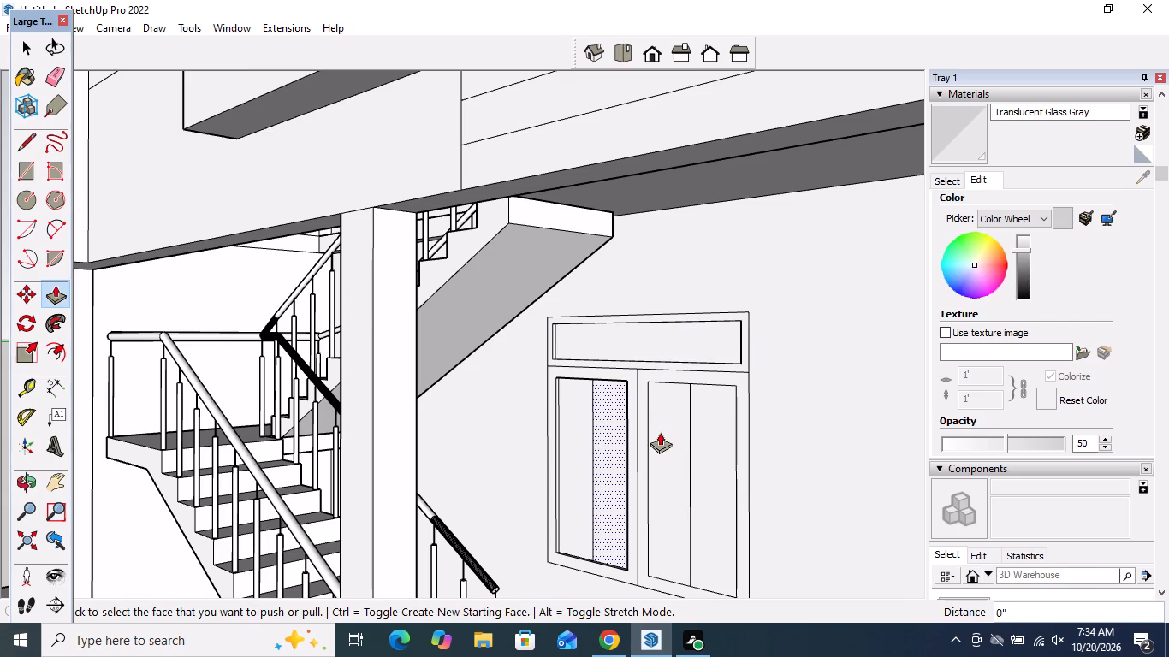
double_click(659, 430)
double_click(703, 439)
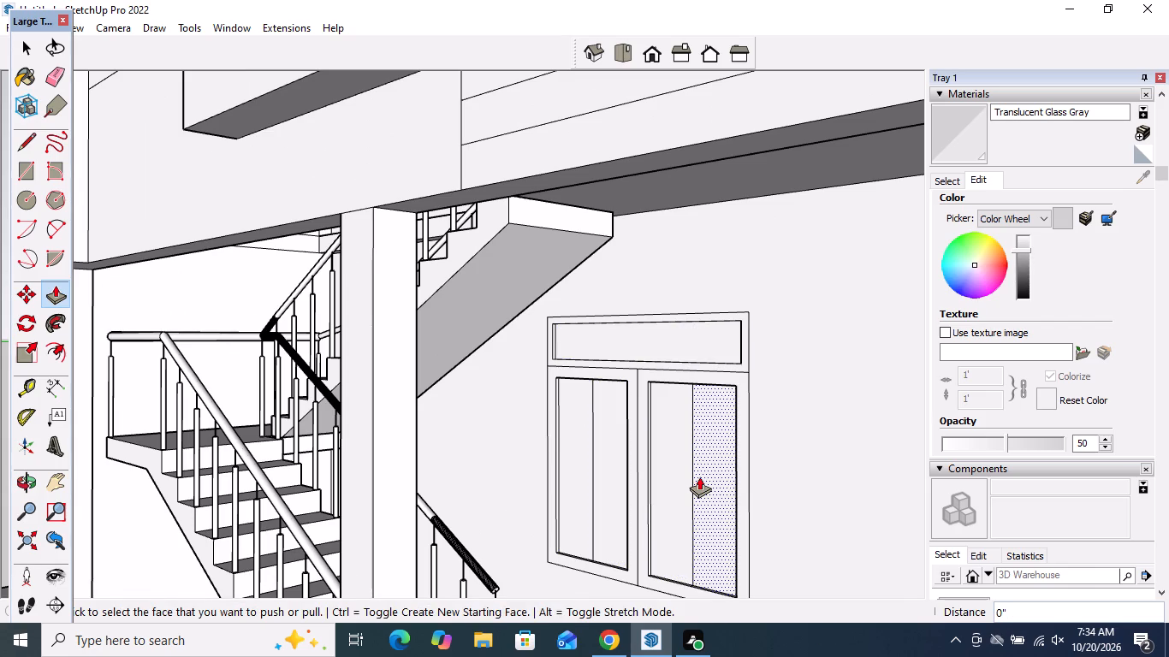
key(space)
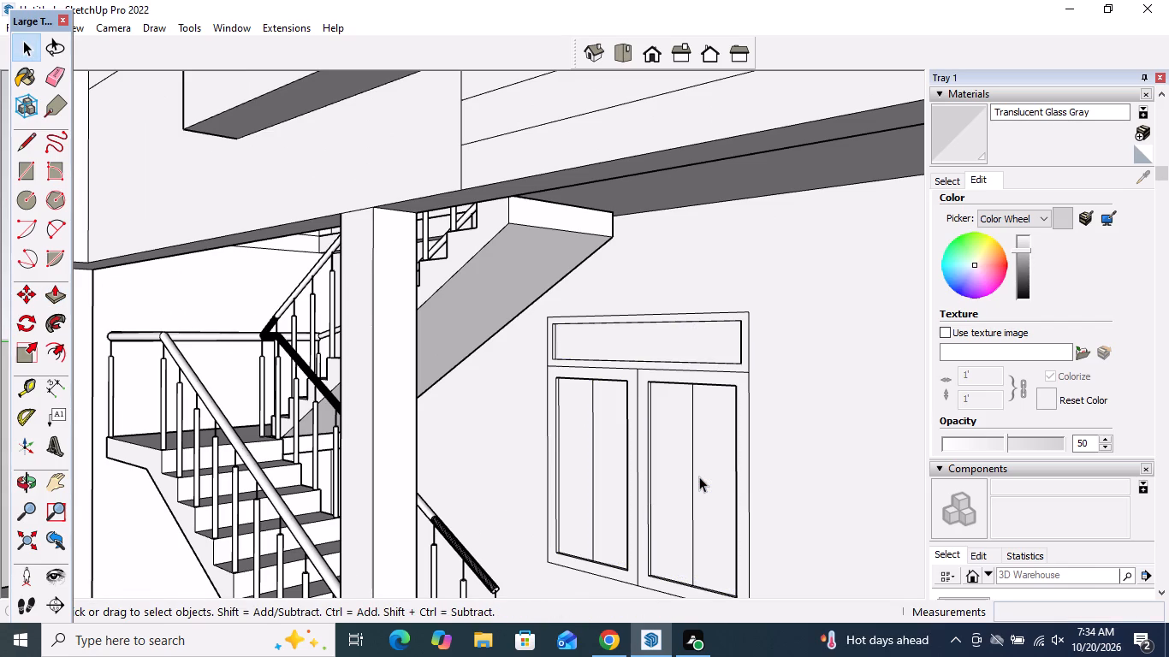
Draw a horizontal line about 1' 11 3/16" long across the middle of the lower pane nearest the staircase.
middle_drag(698, 476, 765, 456)
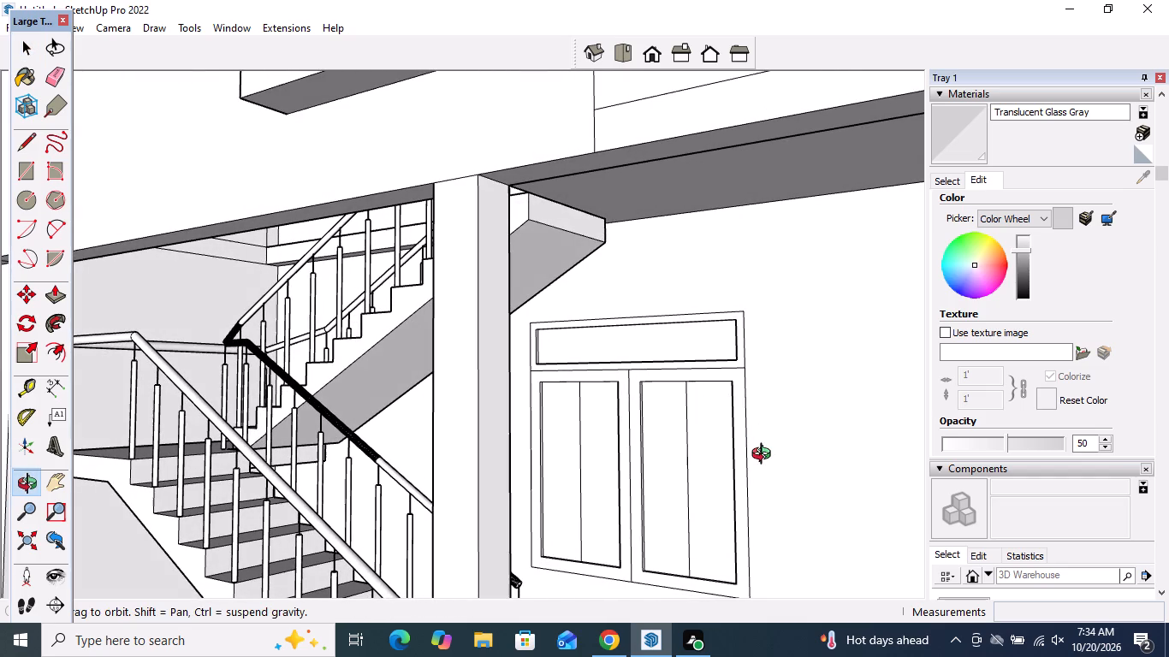
middle_drag(765, 456, 739, 456)
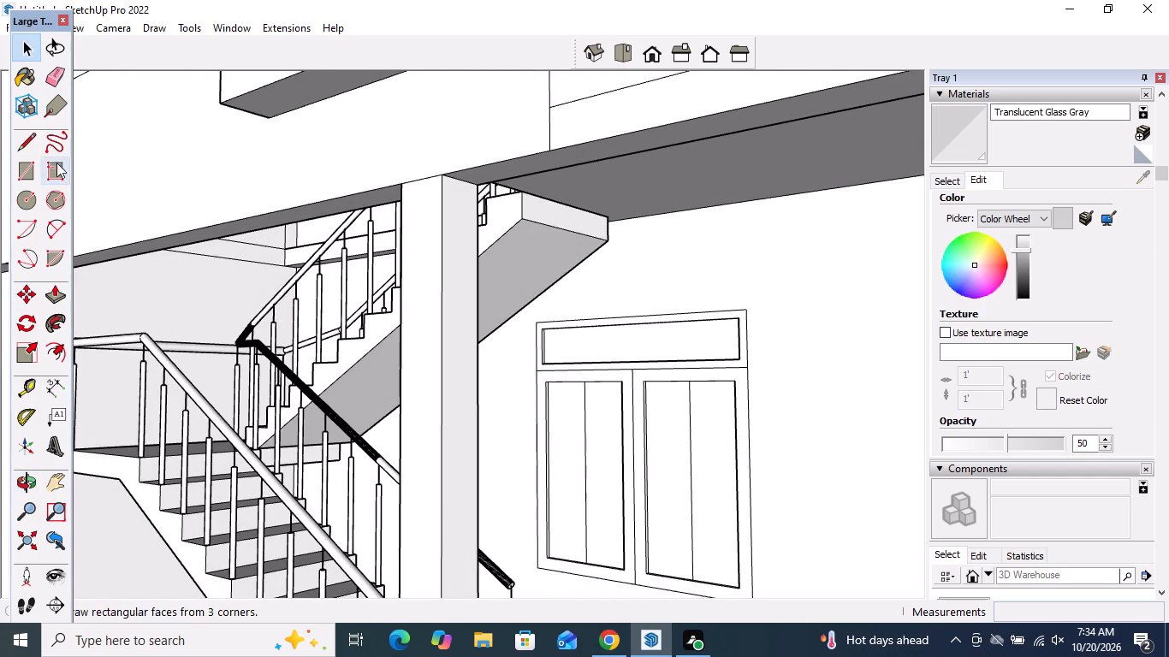
click(32, 140)
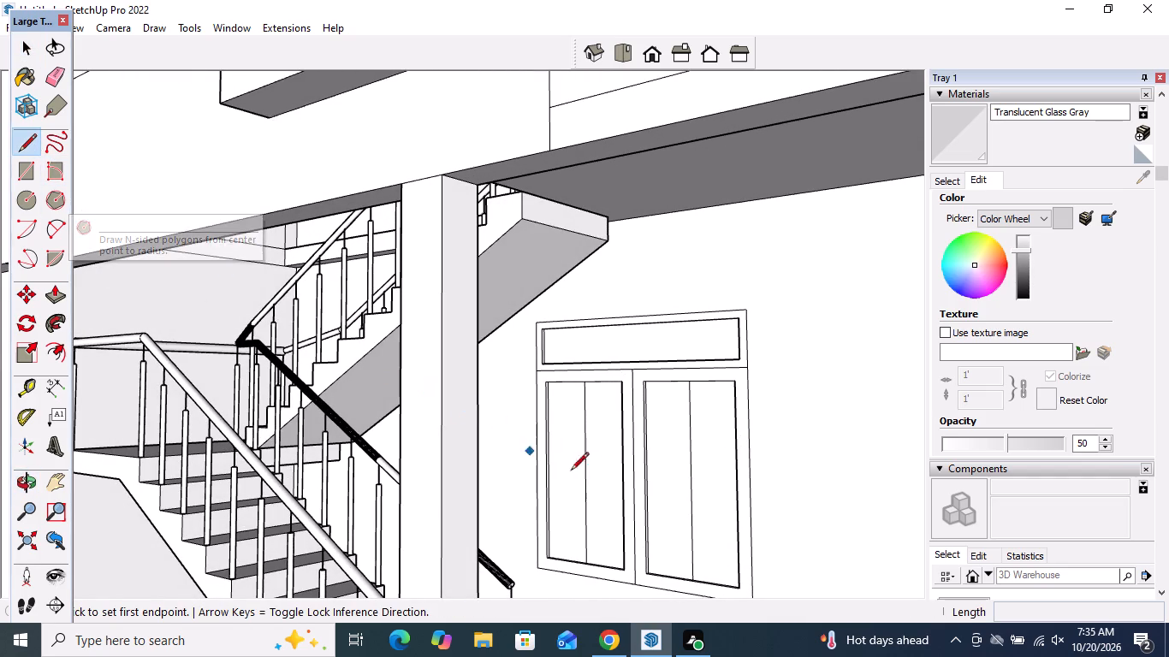
scroll(580, 476, up, 6)
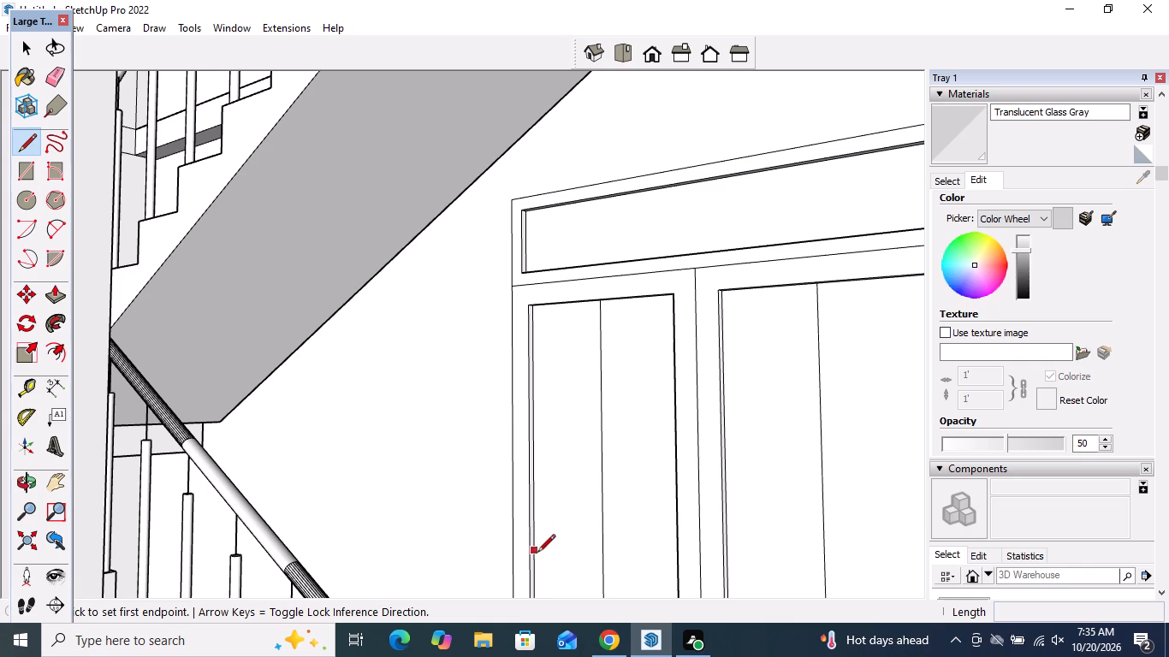
scroll(573, 369, down, 5)
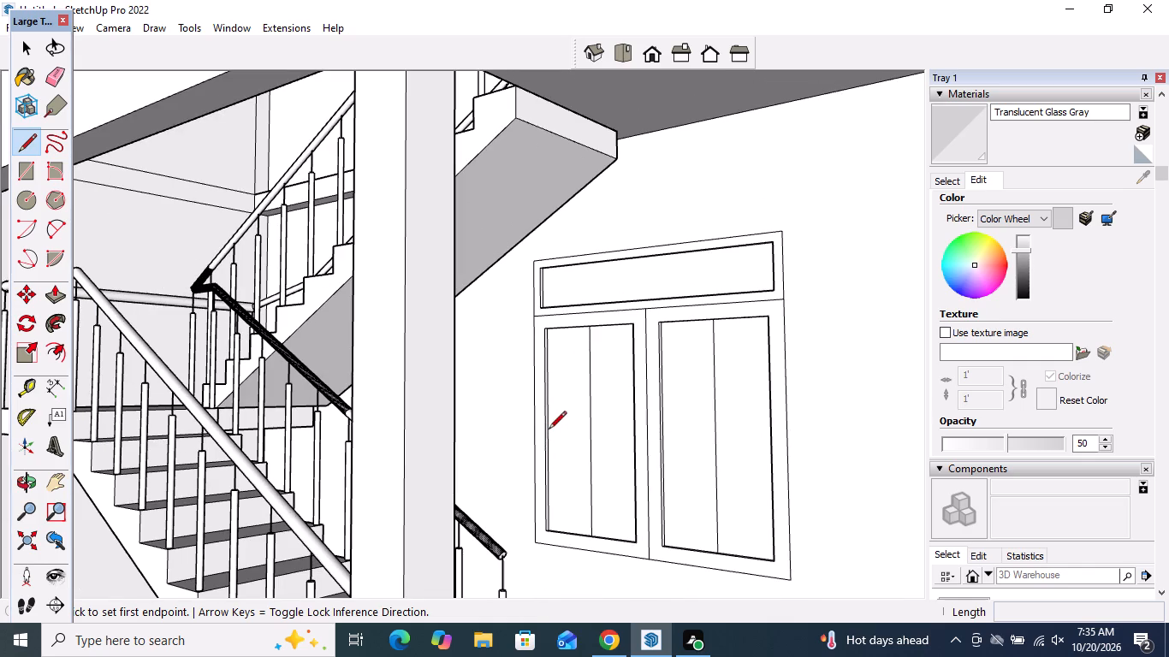
scroll(549, 430, up, 5)
click(550, 425)
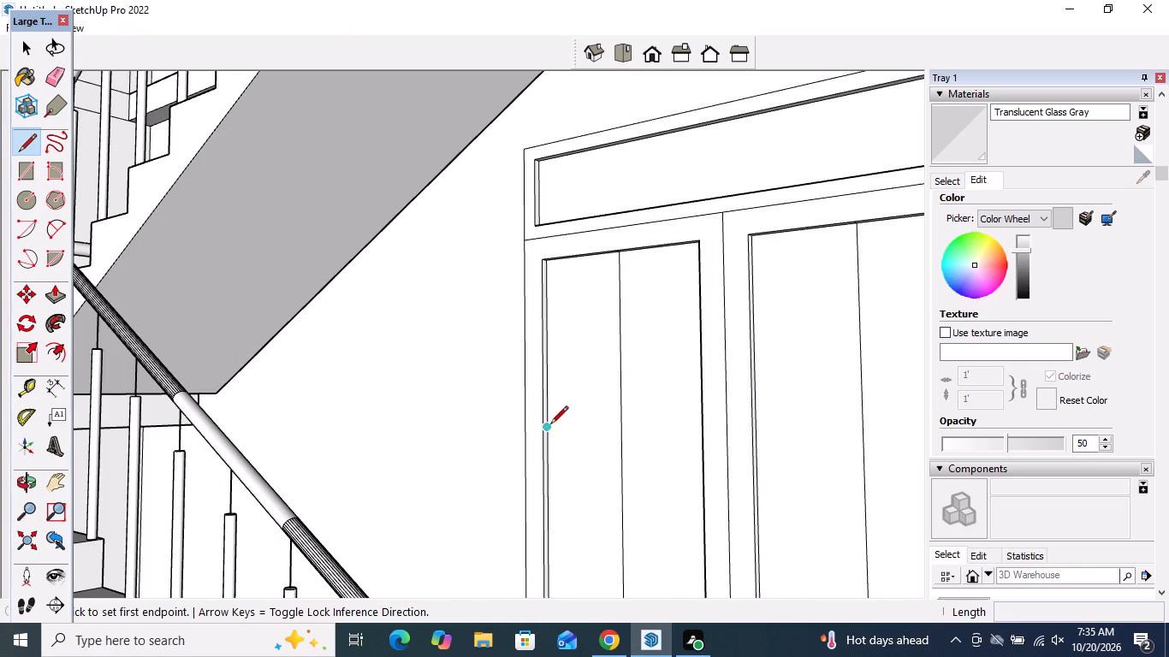
middle_drag(628, 432, 861, 453)
scroll(669, 394, up, 3)
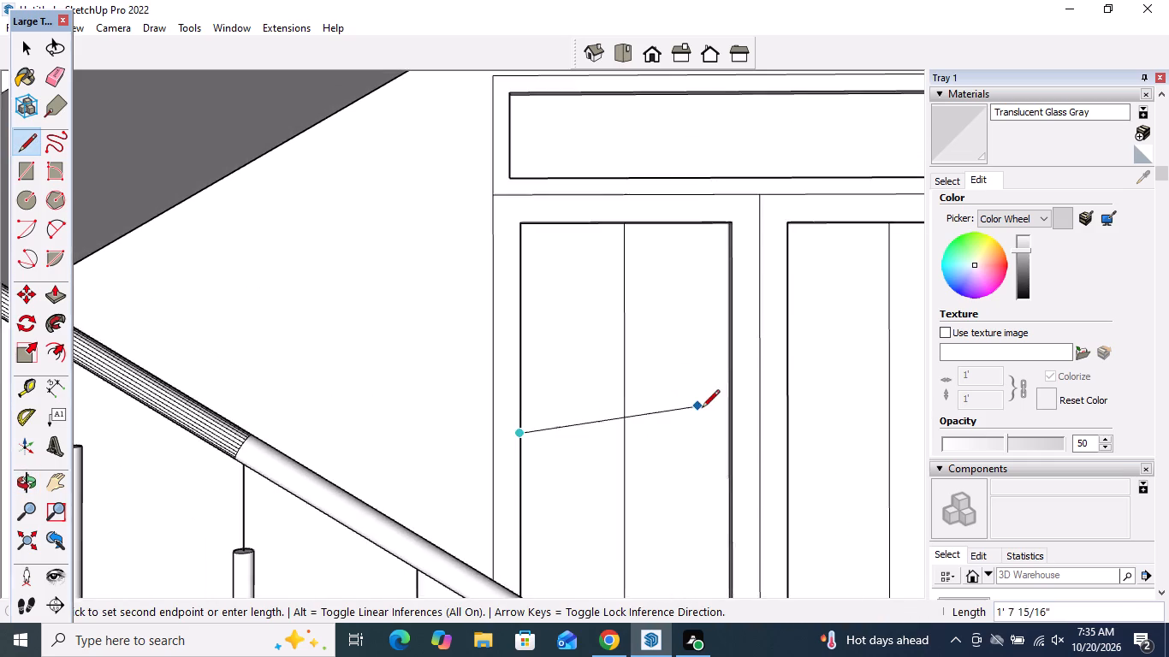
scroll(702, 409, up, 5)
click(746, 450)
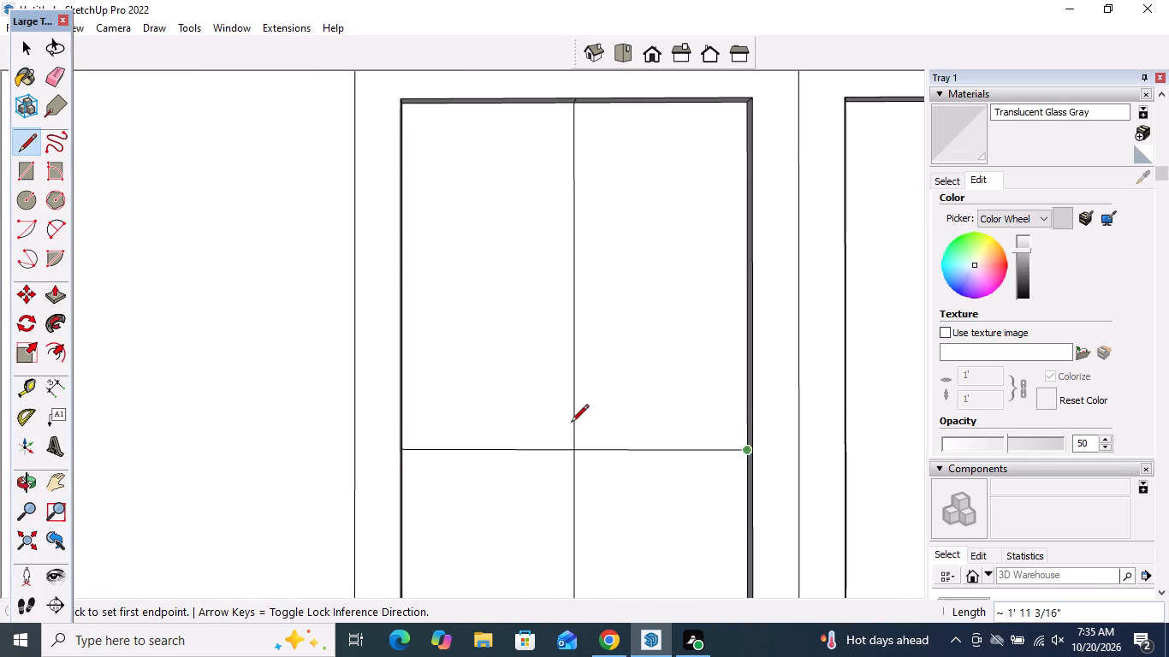
Draw a horizontal line about 1' 11 3/16" long across the middle of the other lower window pane.
scroll(518, 416, down, 11)
scroll(702, 435, up, 1)
middle_drag(642, 435, 286, 428)
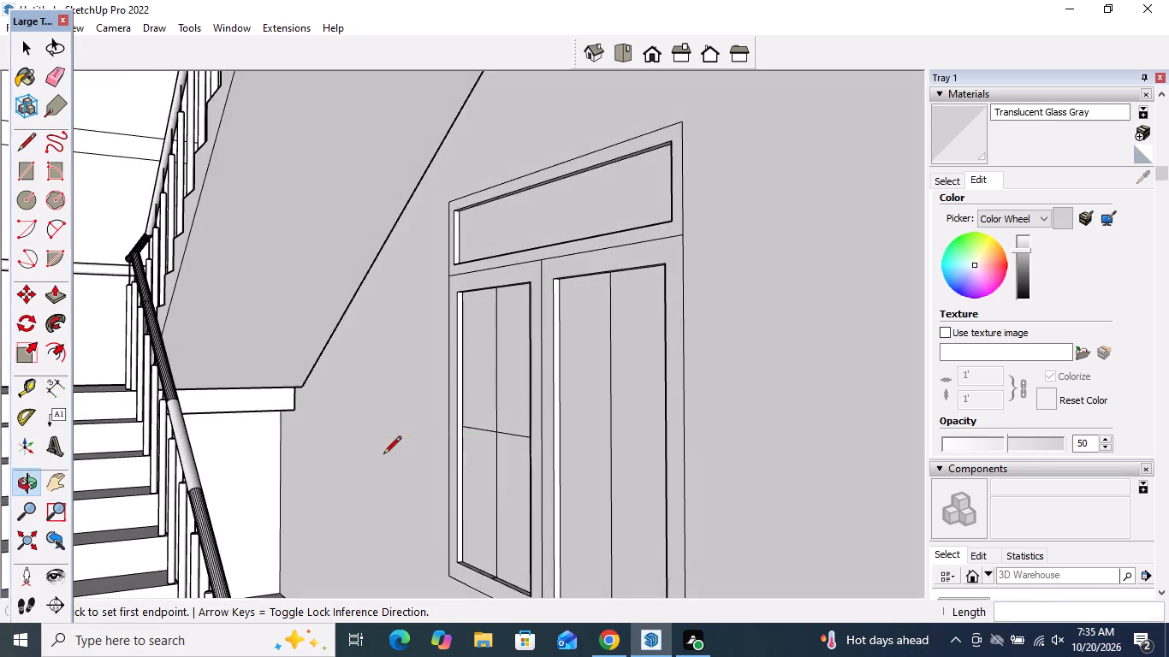
scroll(573, 453, up, 4)
click(556, 440)
middle_drag(591, 444, 945, 476)
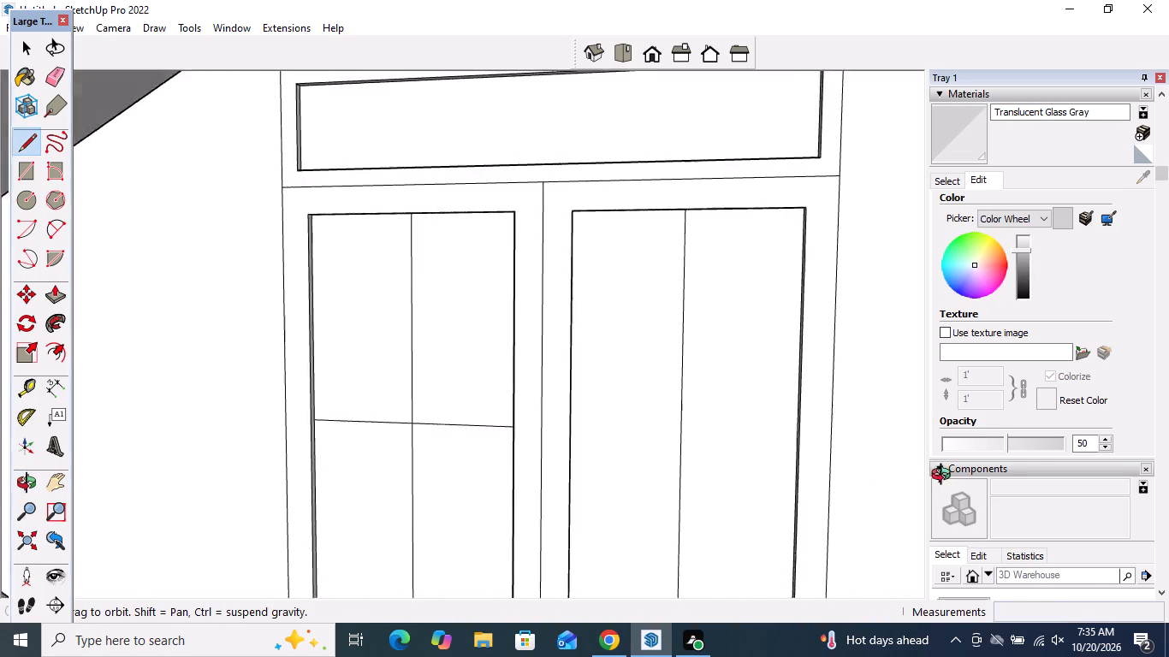
middle_drag(945, 476, 1040, 472)
scroll(718, 427, up, 4)
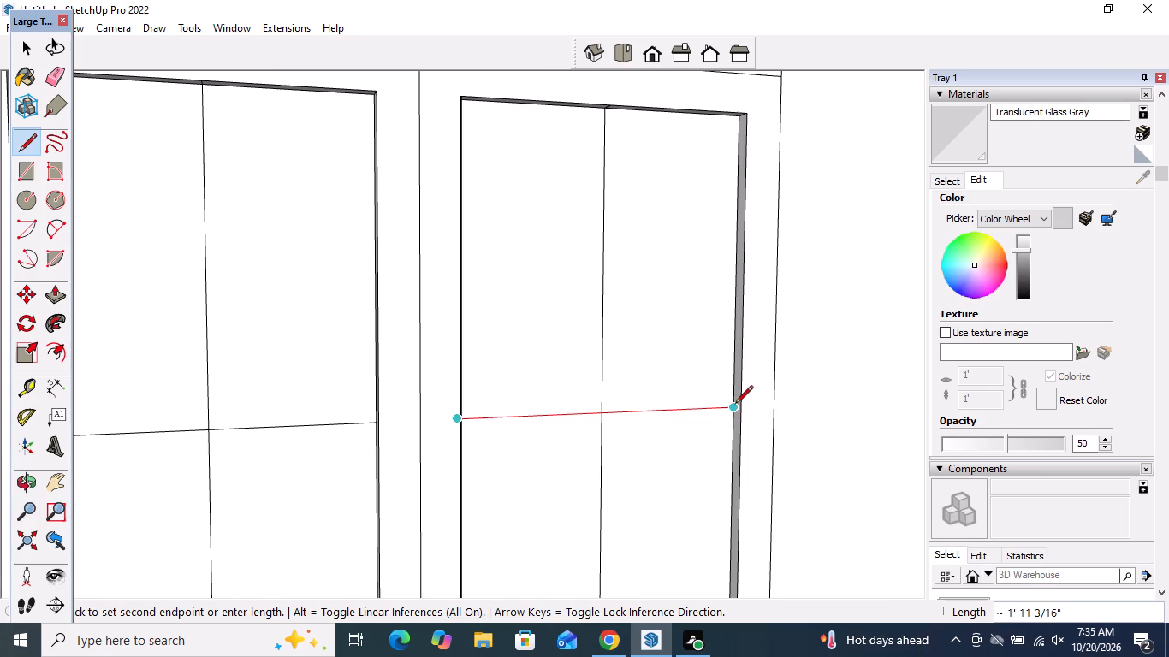
click(735, 404)
key(space)
Draw a straight line across the base slab from side edge to side edge, parallel and close to its front edge.
scroll(608, 359, down, 6)
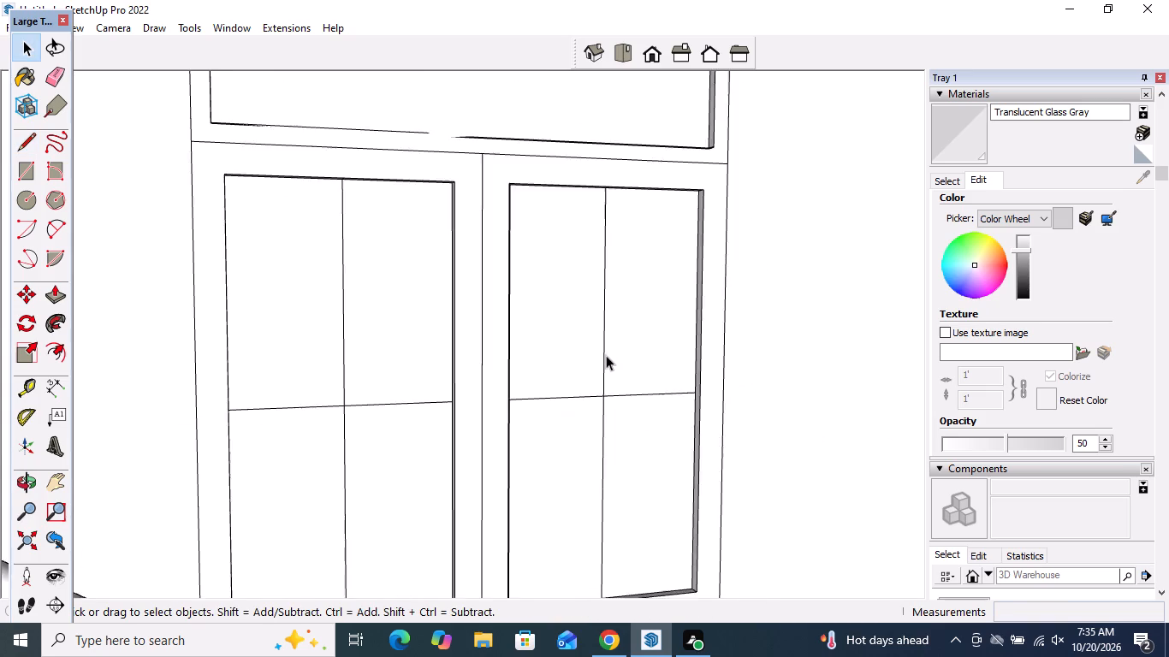
scroll(606, 355, down, 5)
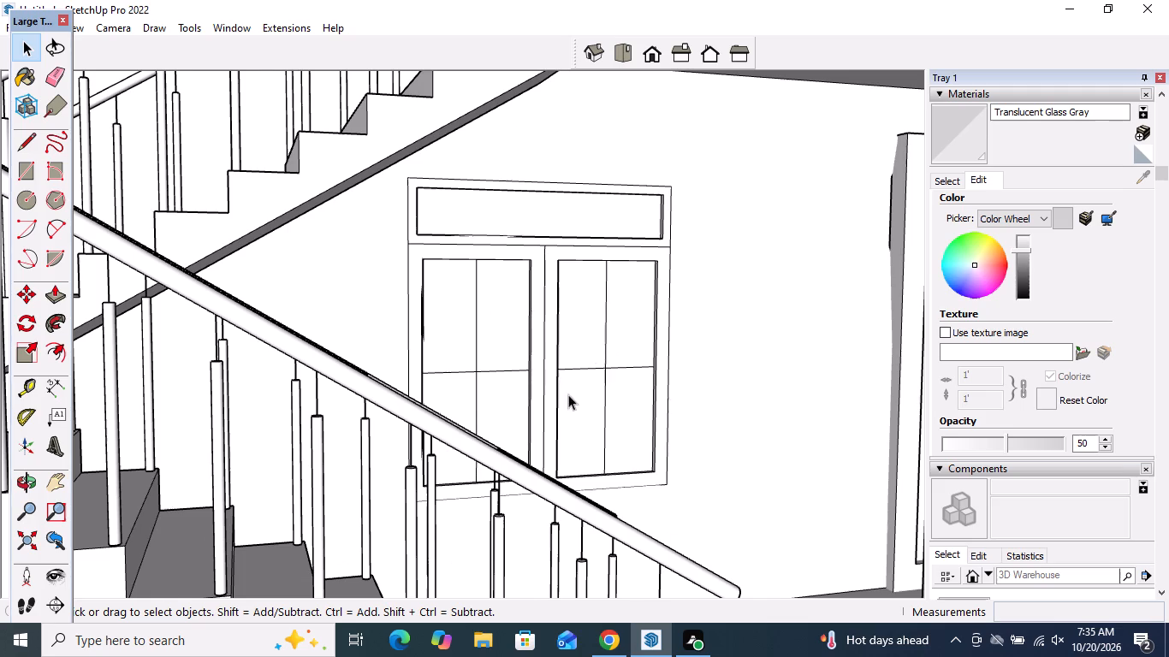
scroll(534, 423, up, 1)
scroll(575, 299, down, 5)
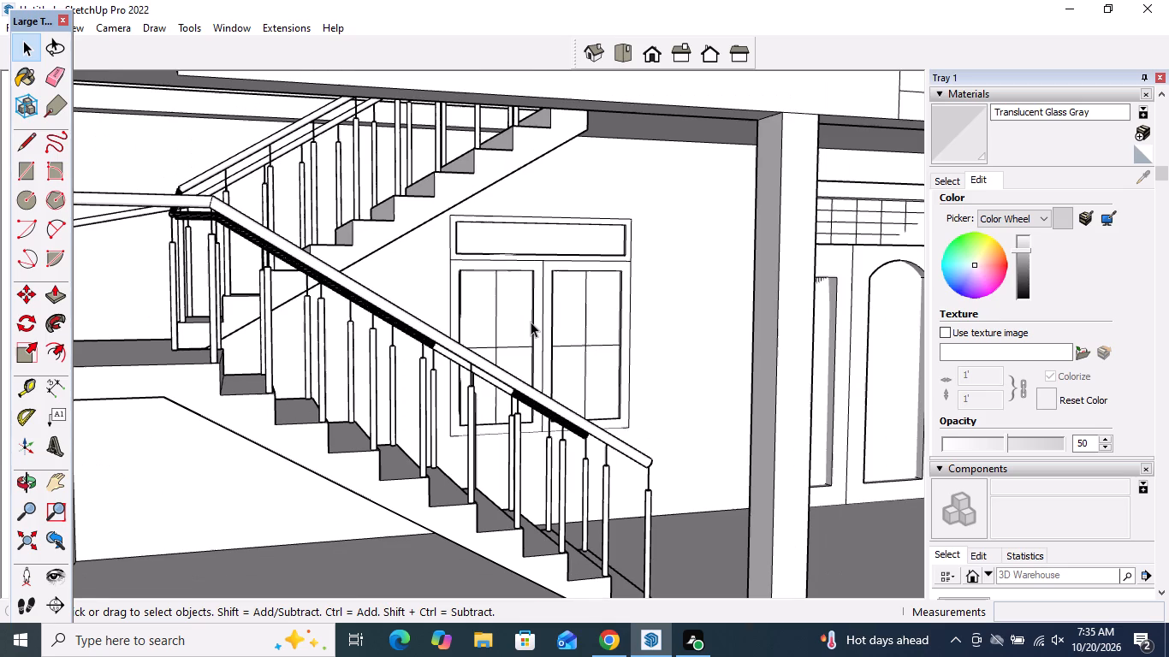
scroll(531, 305, down, 13)
middle_drag(522, 335, 462, 457)
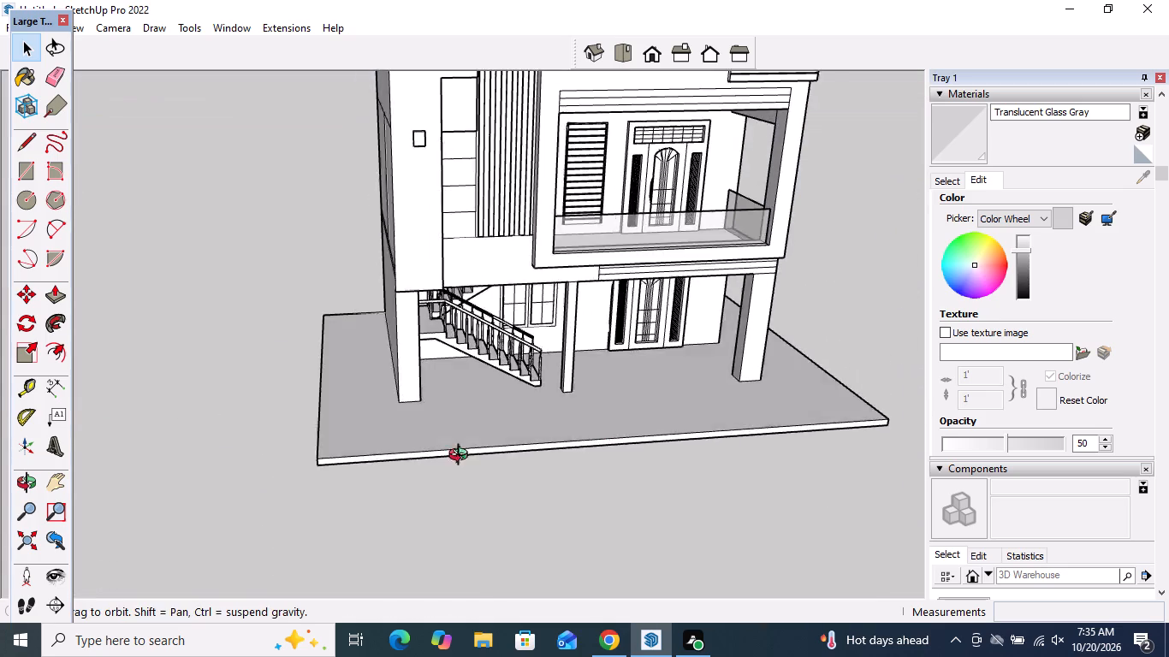
middle_drag(462, 457, 410, 486)
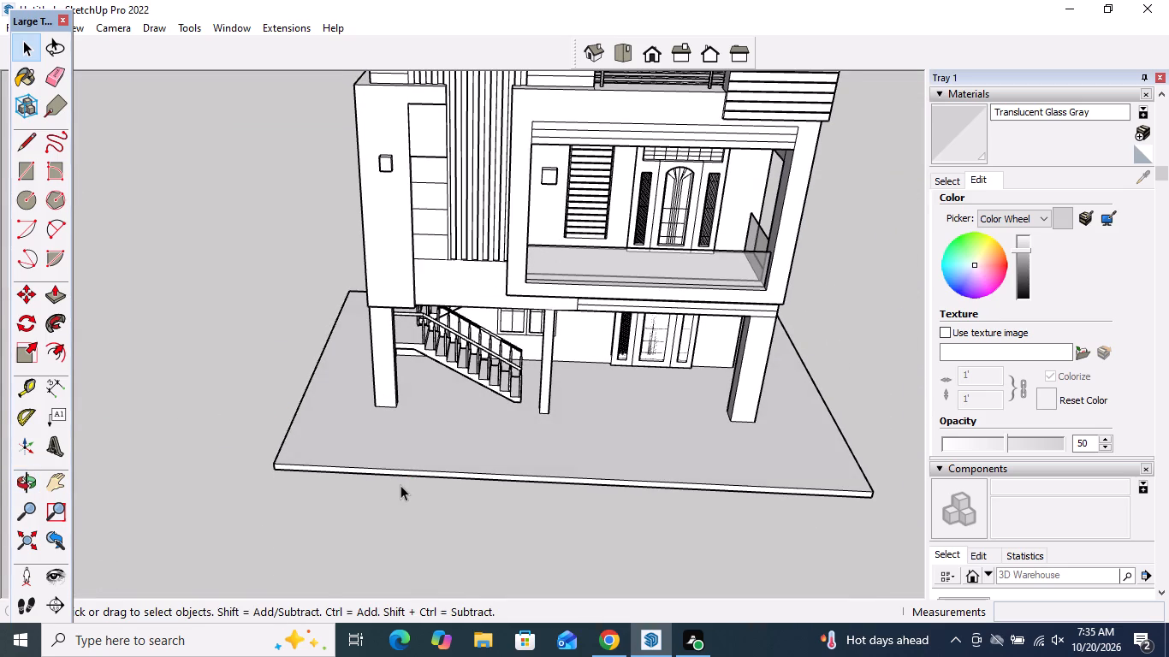
scroll(441, 410, down, 4)
click(32, 154)
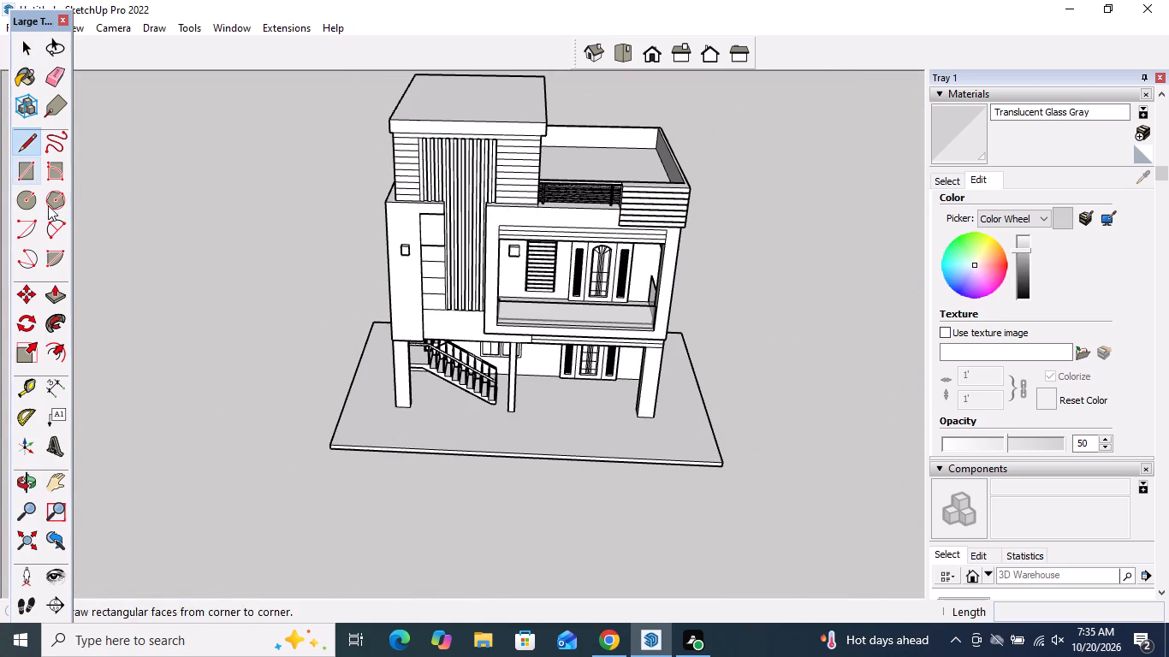
middle_drag(500, 494, 478, 531)
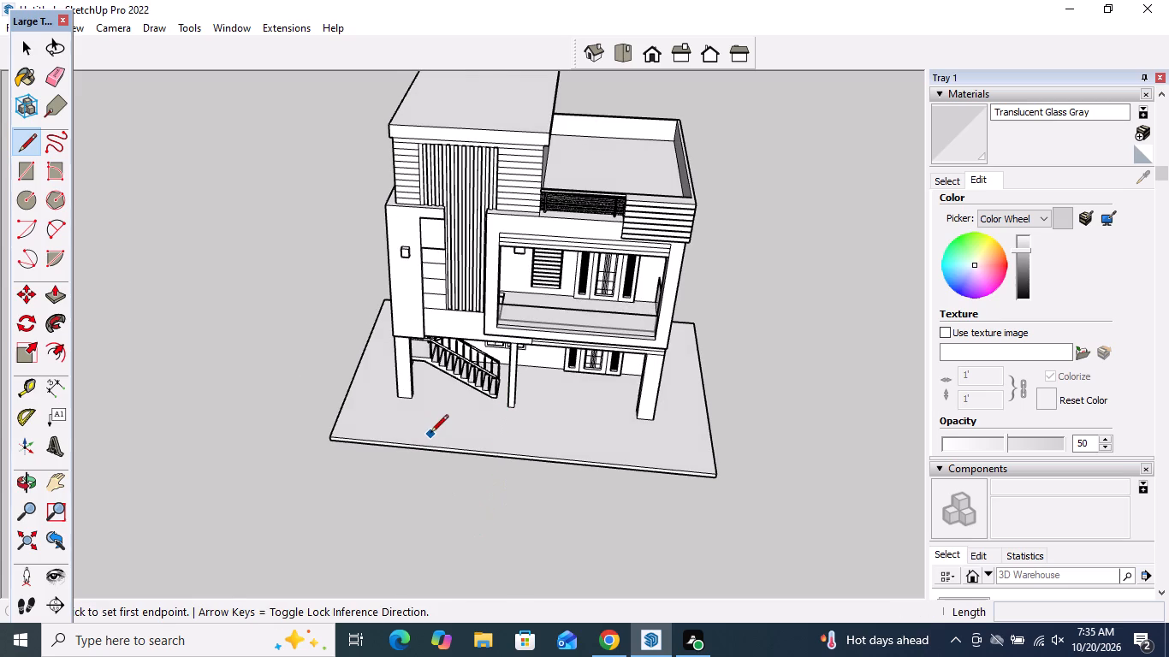
scroll(430, 434, up, 3)
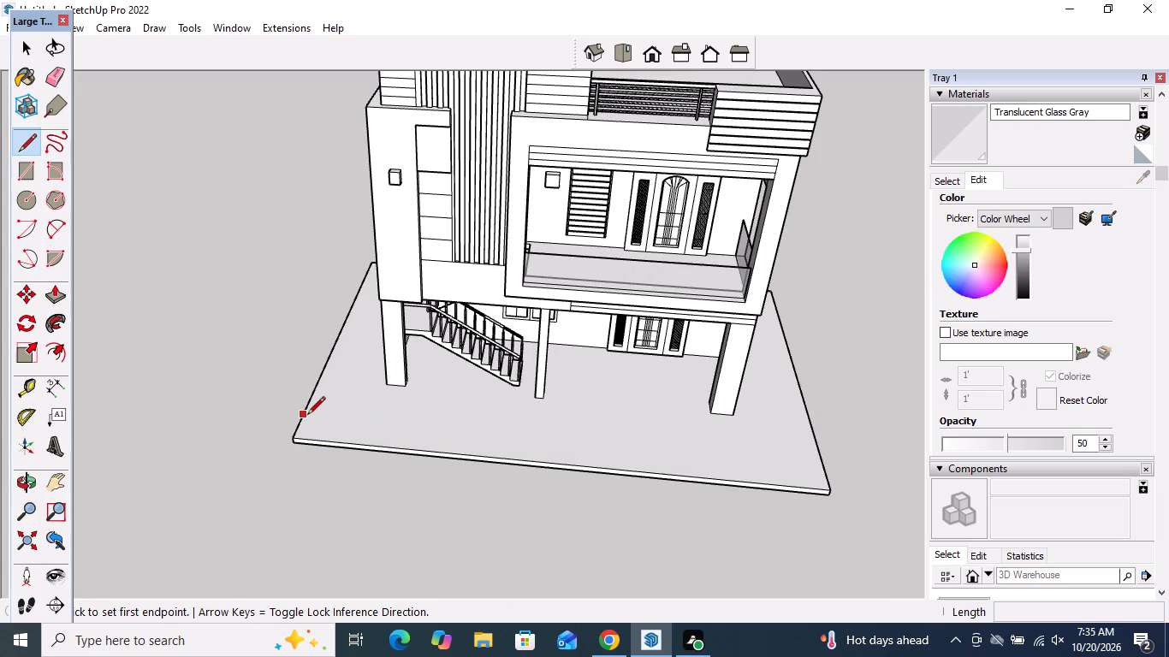
drag(306, 419, 320, 423)
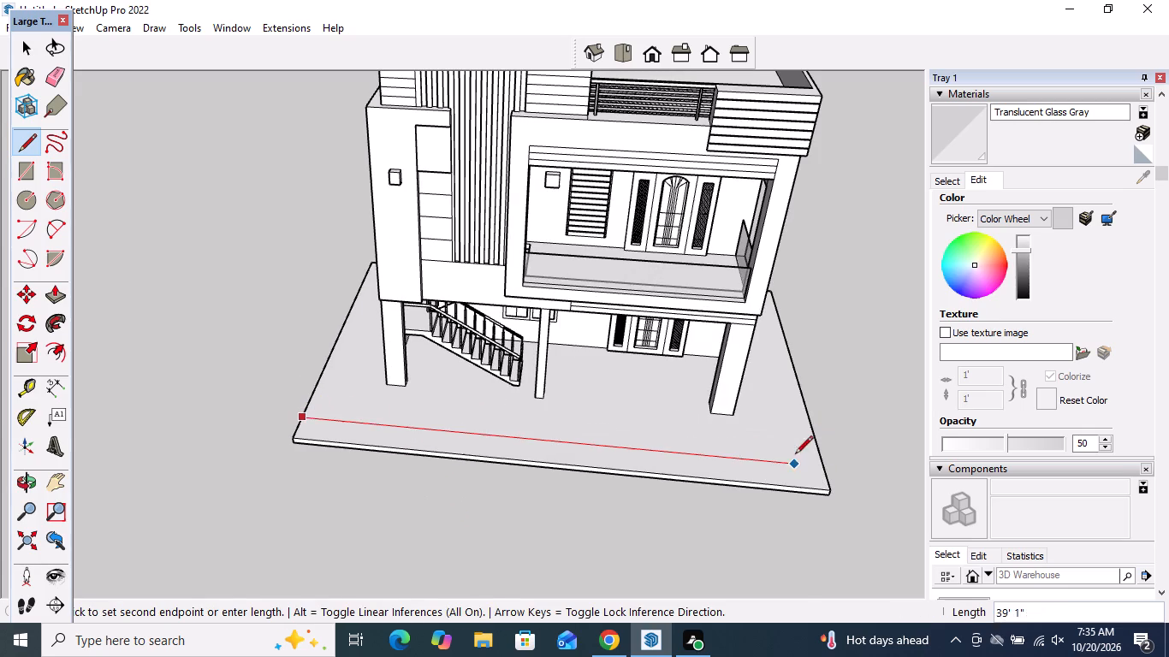
click(822, 467)
key(space)
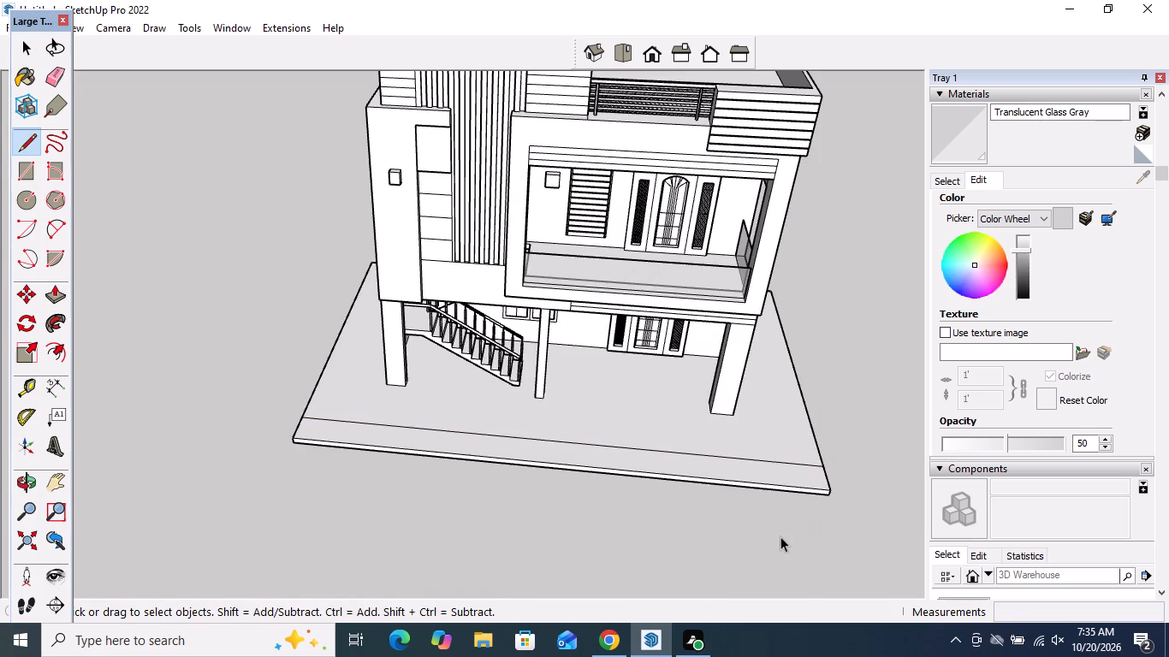
Pull the narrow strip along the slab's front edge up slightly, and again by about 5' 4 11/16", to form a front boundary wall.
click(54, 291)
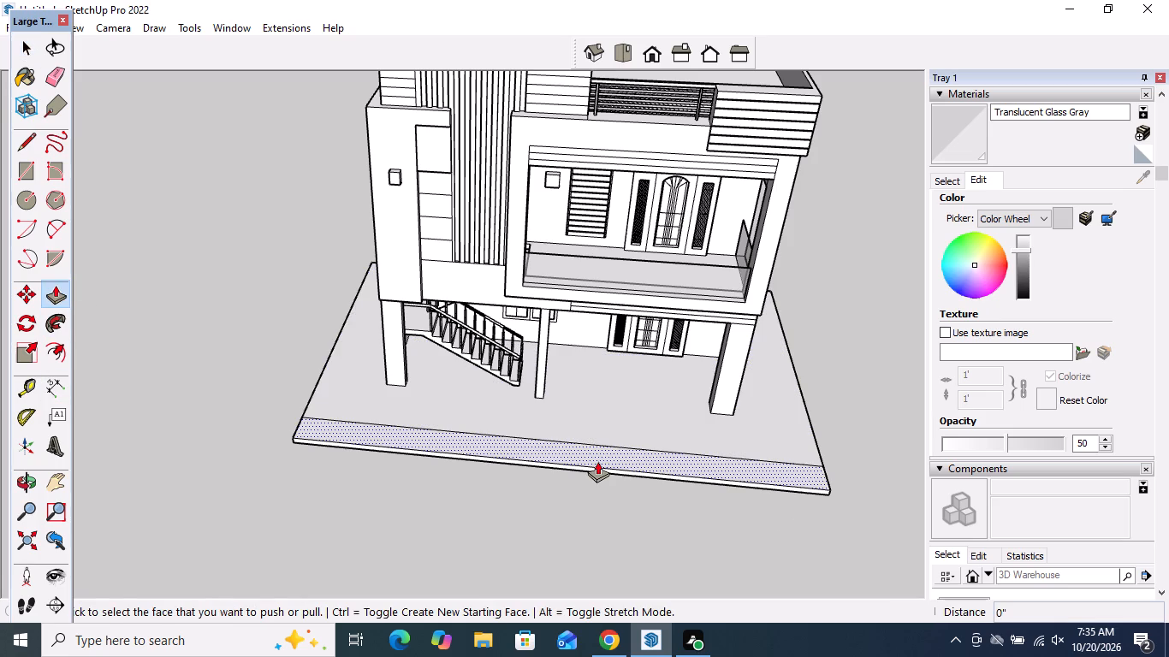
drag(596, 461, 596, 452)
click(587, 441)
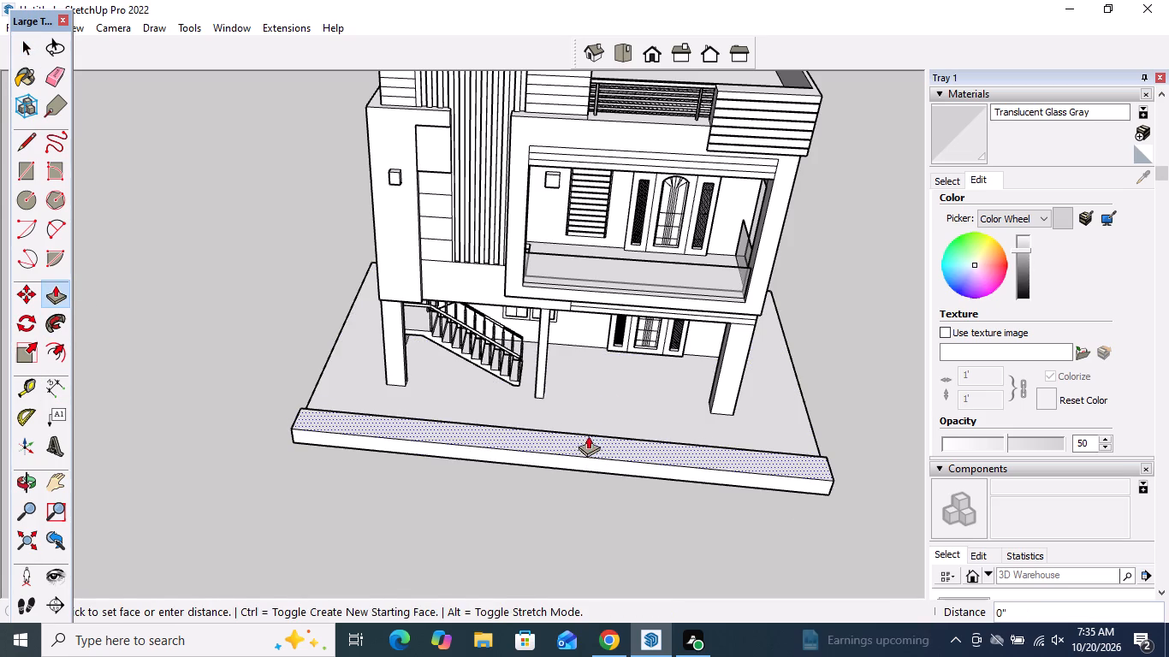
middle_drag(593, 381, 611, 228)
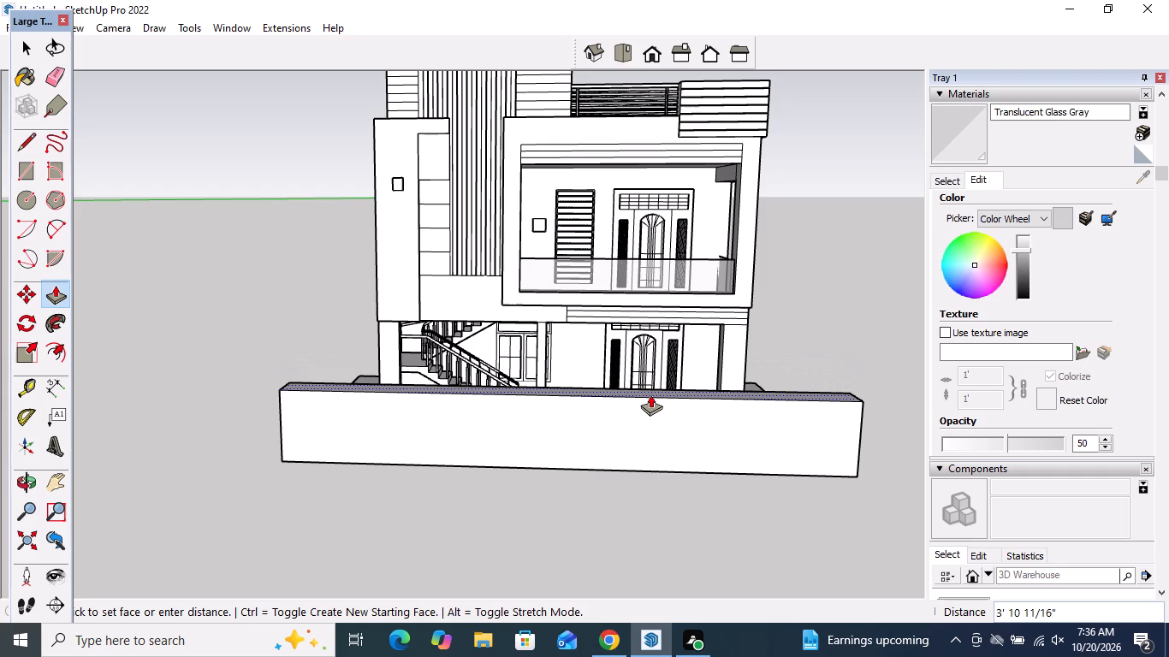
click(650, 374)
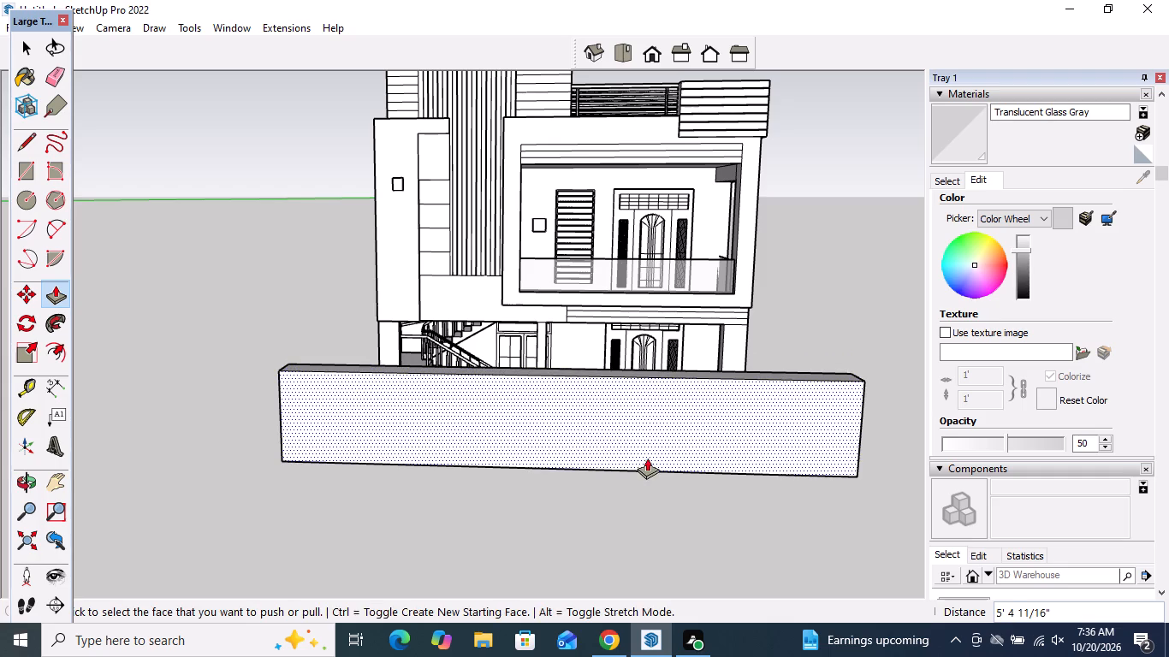
key(space)
Push the top face of the front boundary wall down by about 1' 1 7/8".
scroll(633, 490, up, 1)
middle_drag(625, 483, 632, 452)
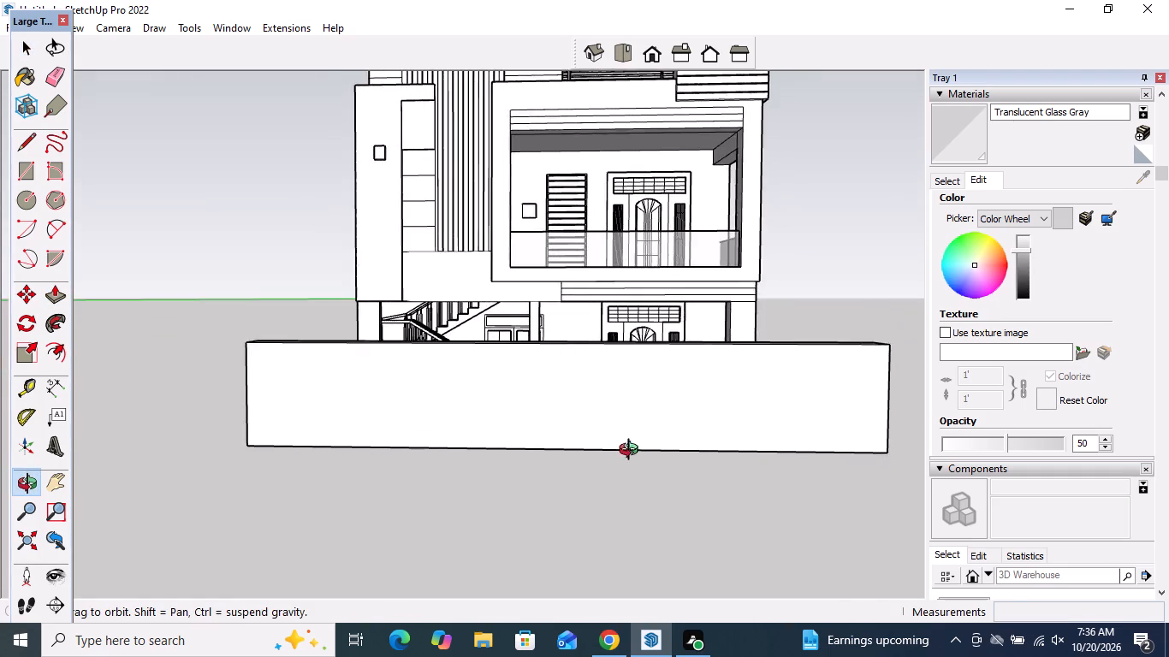
middle_drag(632, 452, 632, 459)
scroll(564, 482, down, 6)
middle_drag(750, 507, 722, 513)
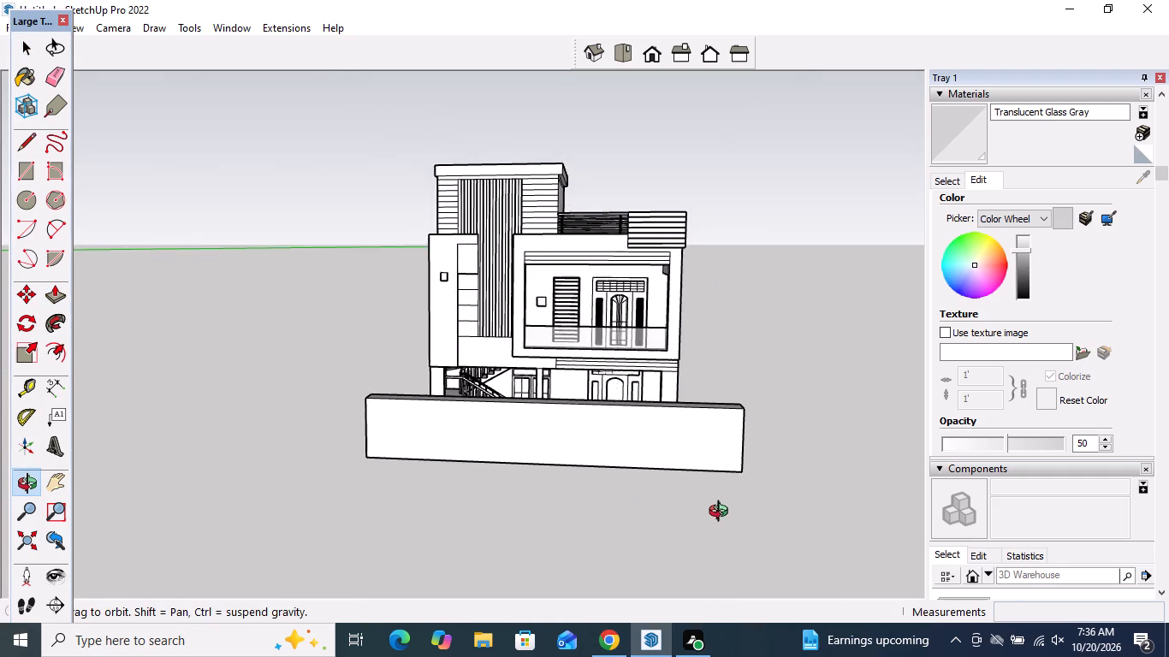
middle_drag(722, 513, 723, 514)
click(69, 303)
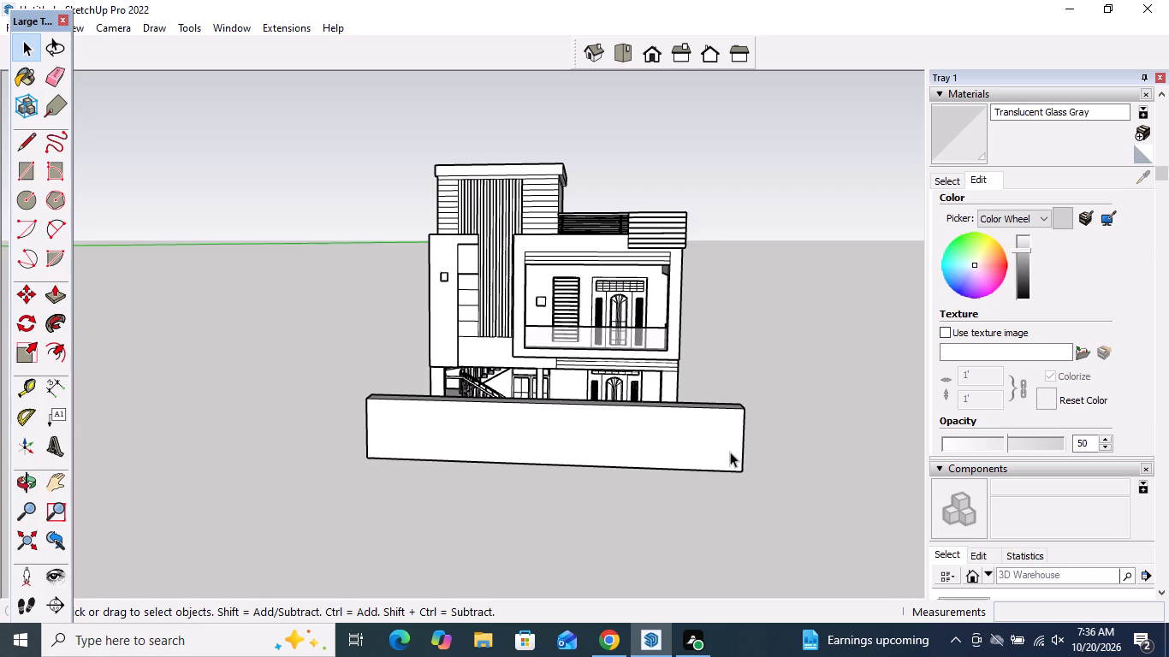
click(56, 299)
middle_drag(622, 406, 620, 471)
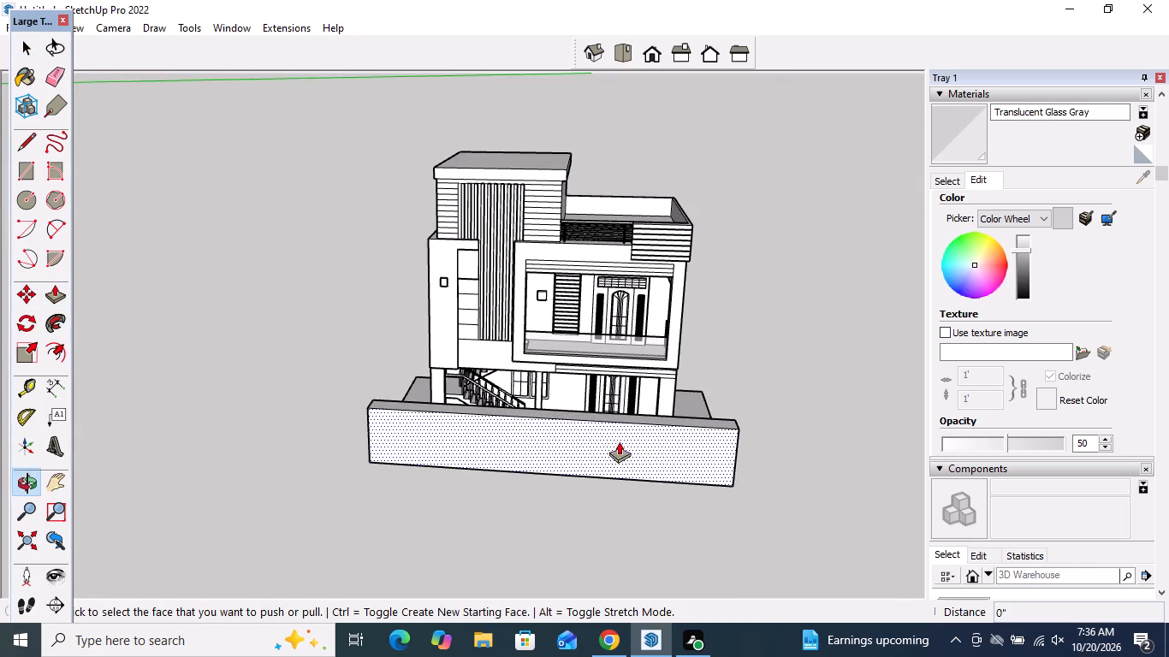
click(603, 416)
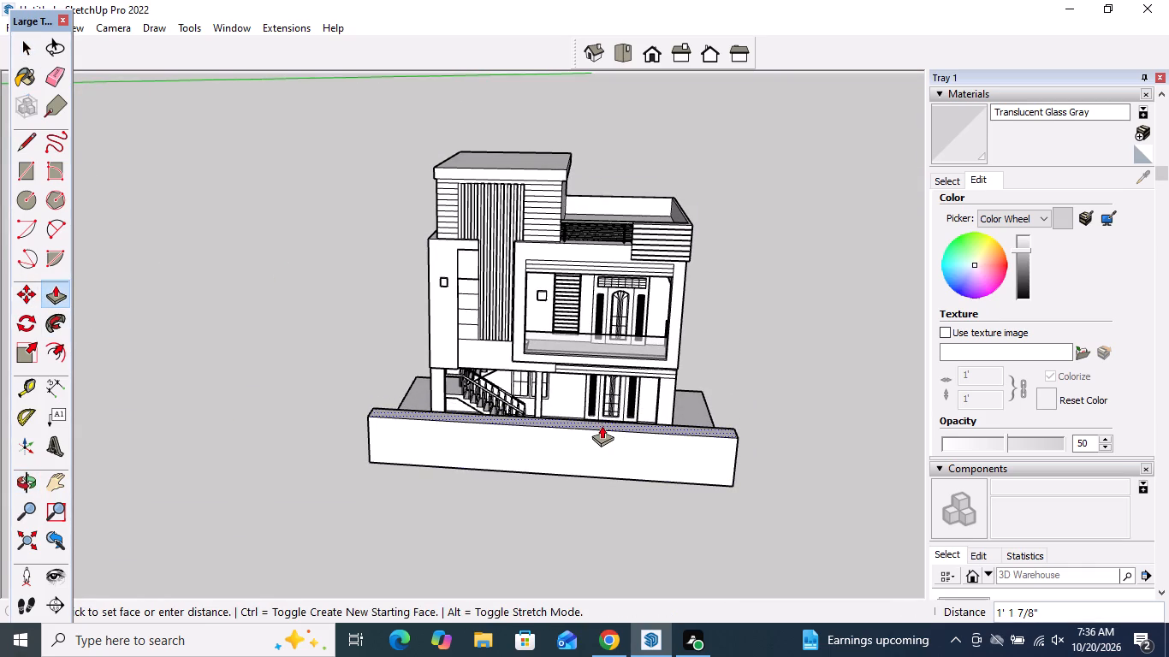
click(602, 425)
key(space)
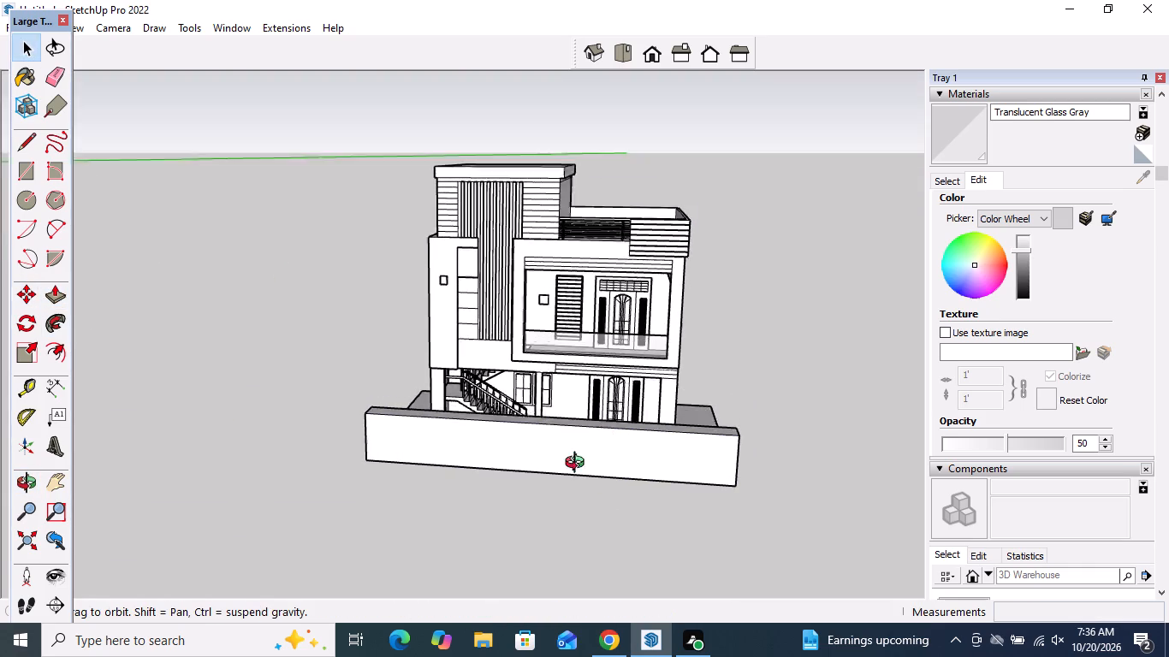
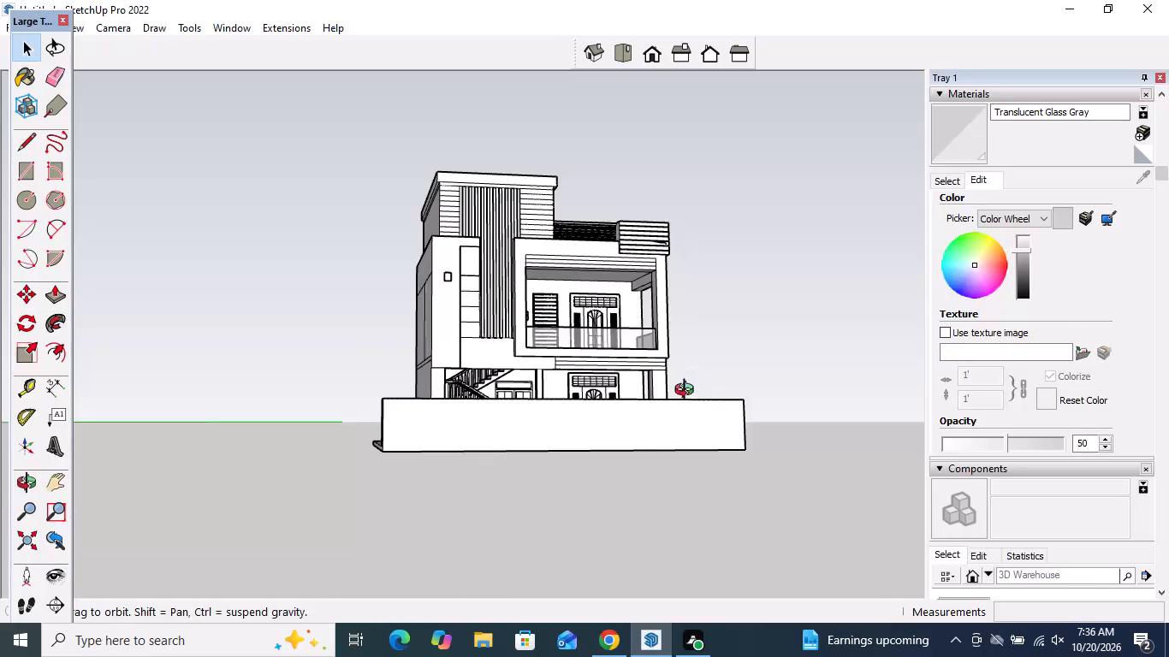
Draw a full-height vertical line, about 5' 8 7/16" long, on the boundary wall's front face near the house's right corner.
middle_drag(688, 392, 641, 417)
drag(16, 148, 39, 167)
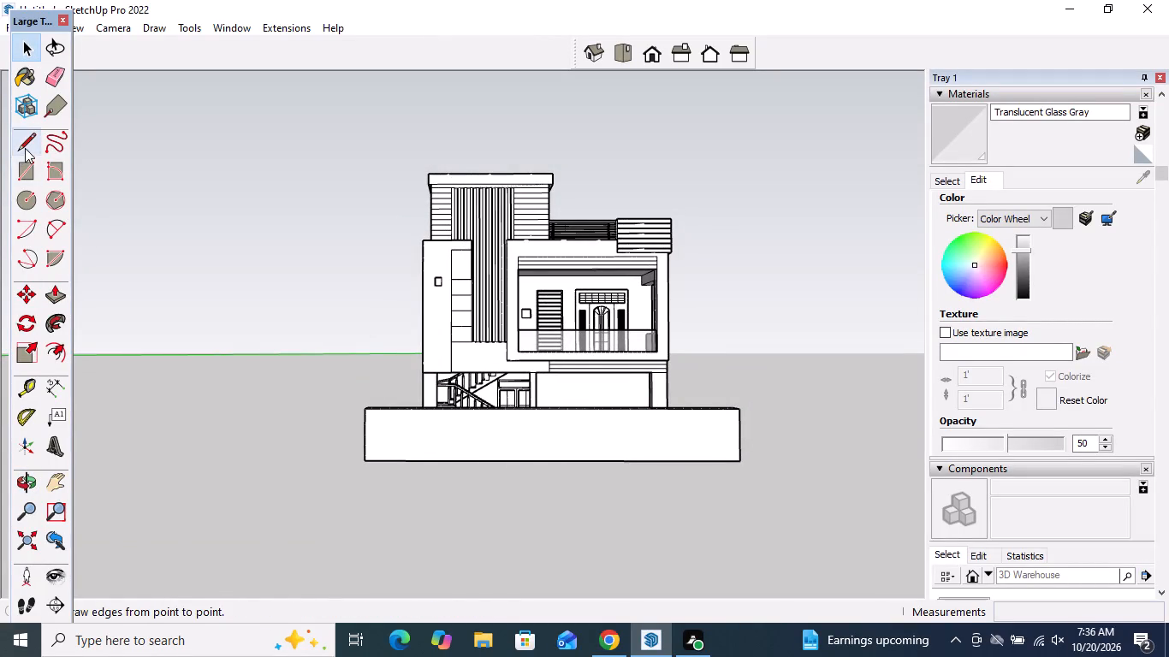
click(25, 147)
drag(674, 414, 675, 422)
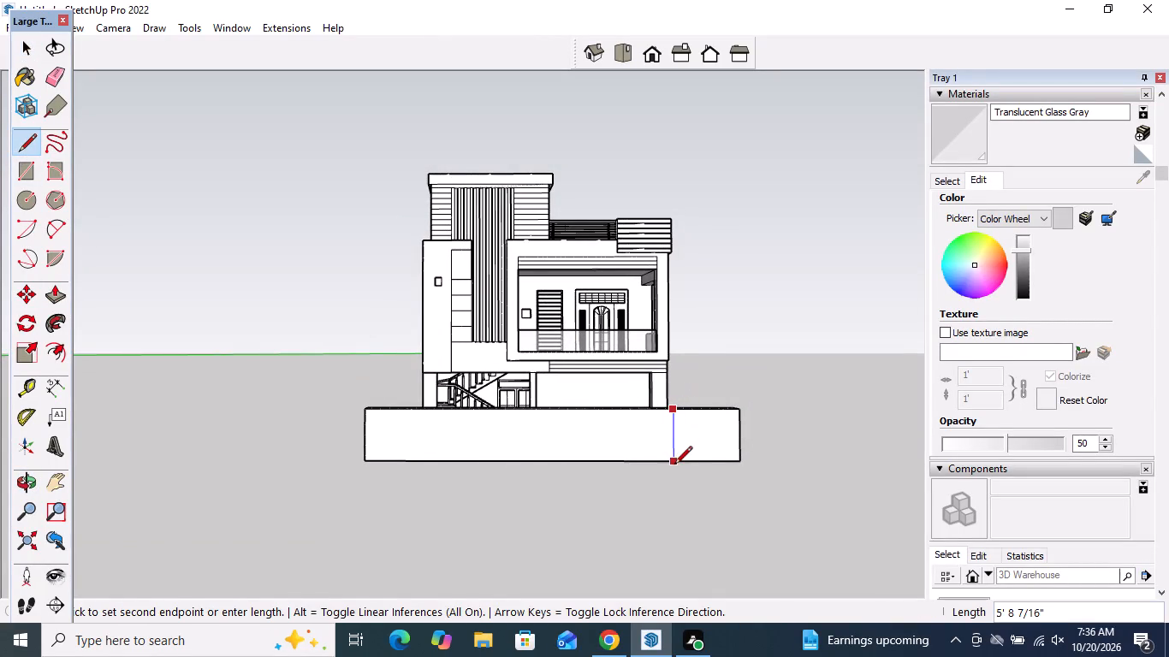
click(674, 462)
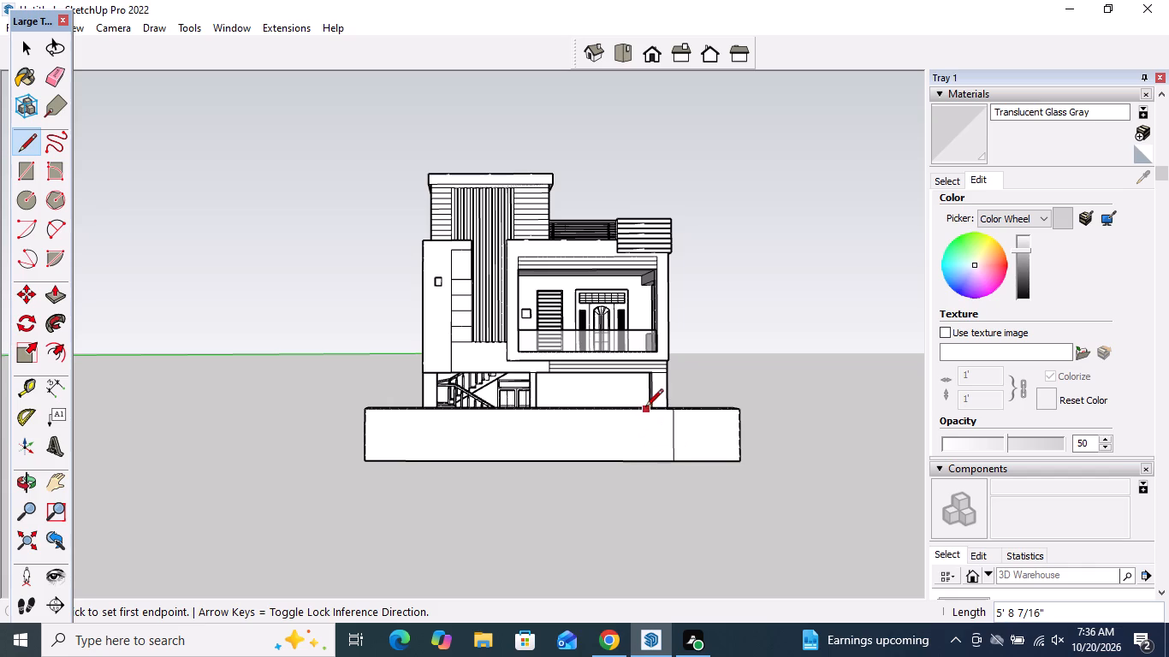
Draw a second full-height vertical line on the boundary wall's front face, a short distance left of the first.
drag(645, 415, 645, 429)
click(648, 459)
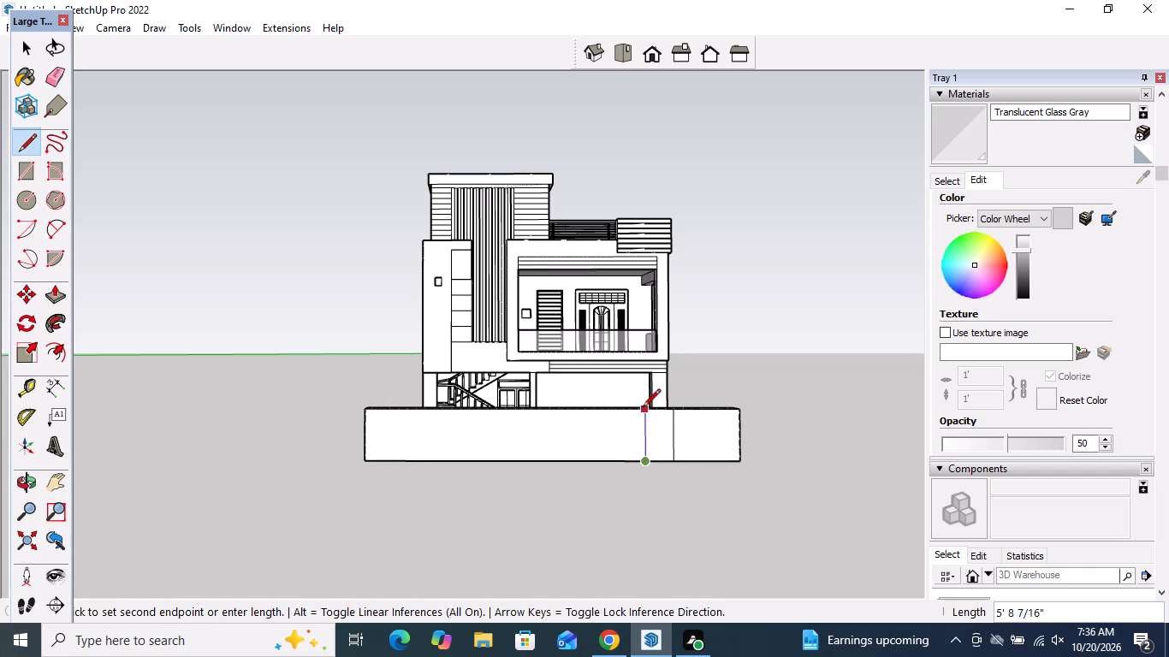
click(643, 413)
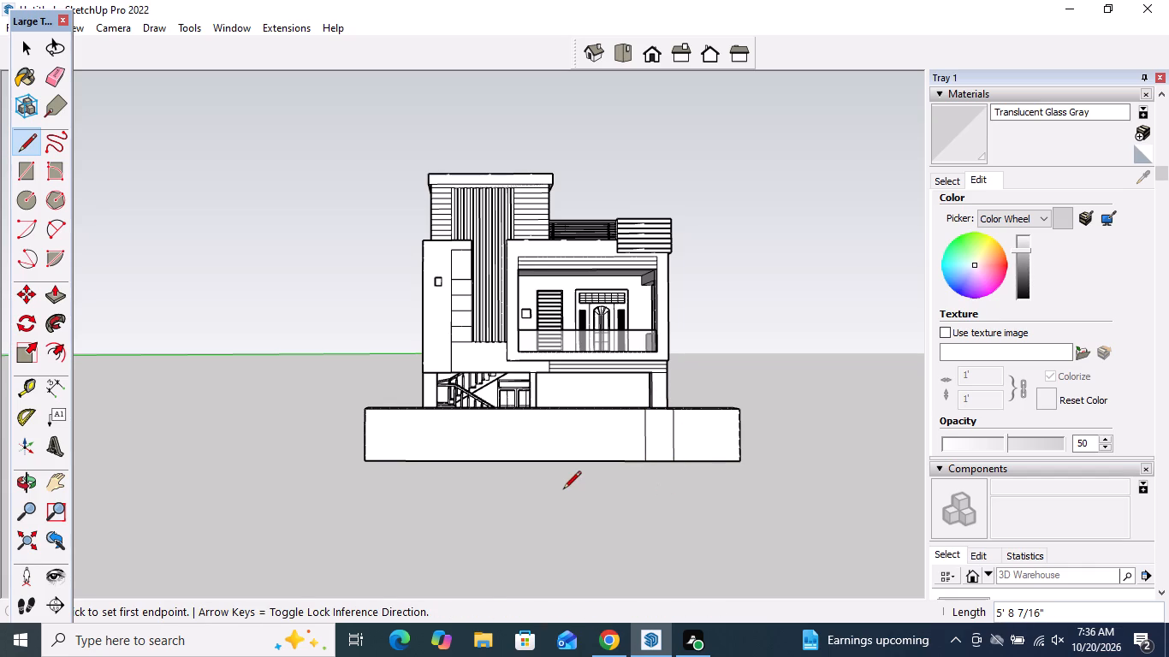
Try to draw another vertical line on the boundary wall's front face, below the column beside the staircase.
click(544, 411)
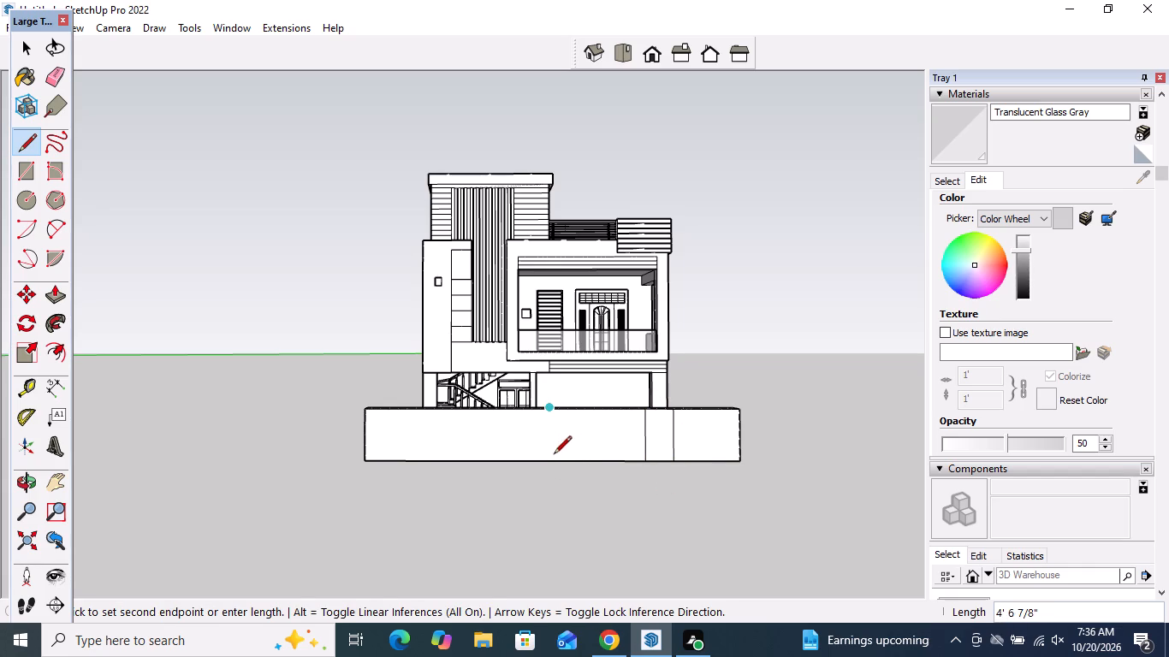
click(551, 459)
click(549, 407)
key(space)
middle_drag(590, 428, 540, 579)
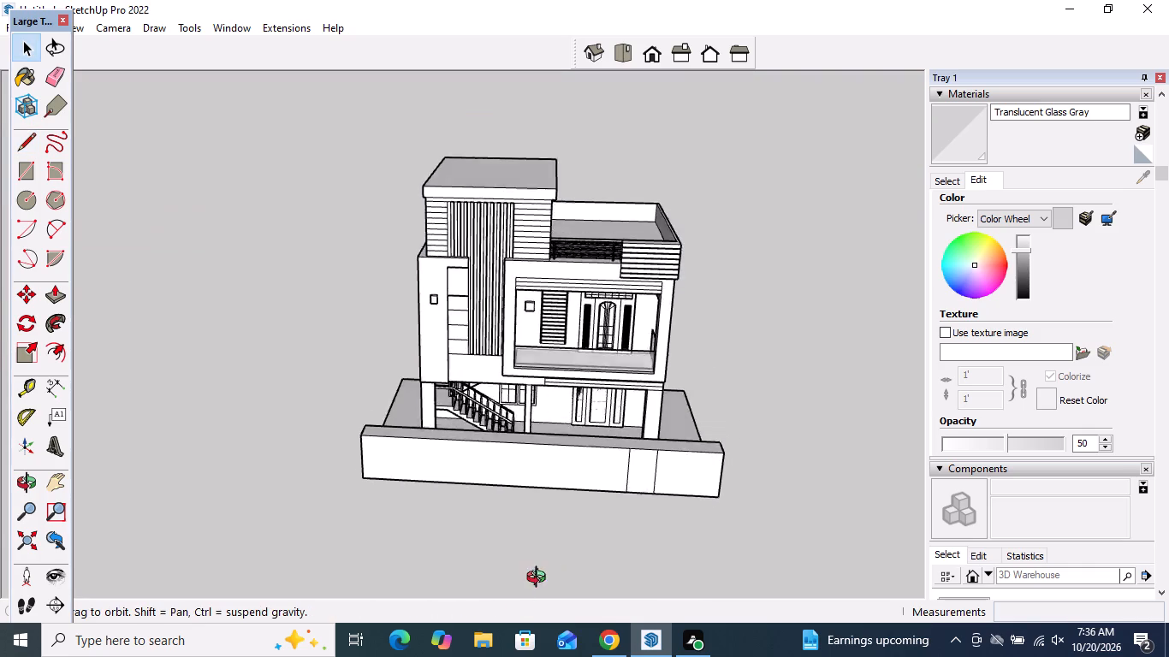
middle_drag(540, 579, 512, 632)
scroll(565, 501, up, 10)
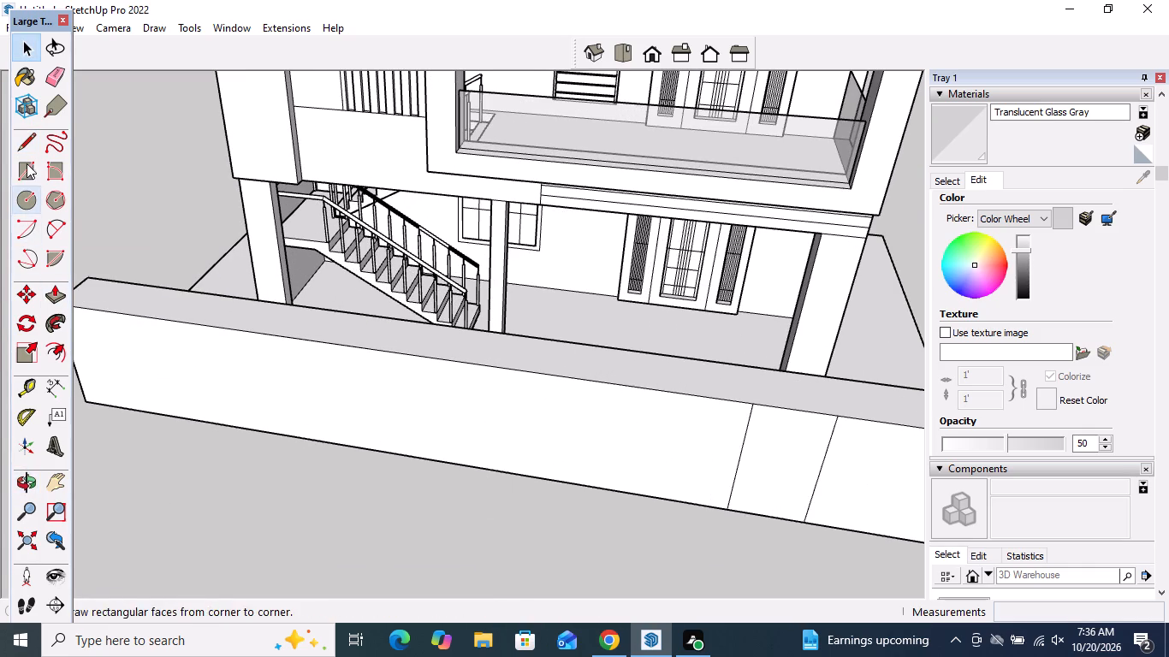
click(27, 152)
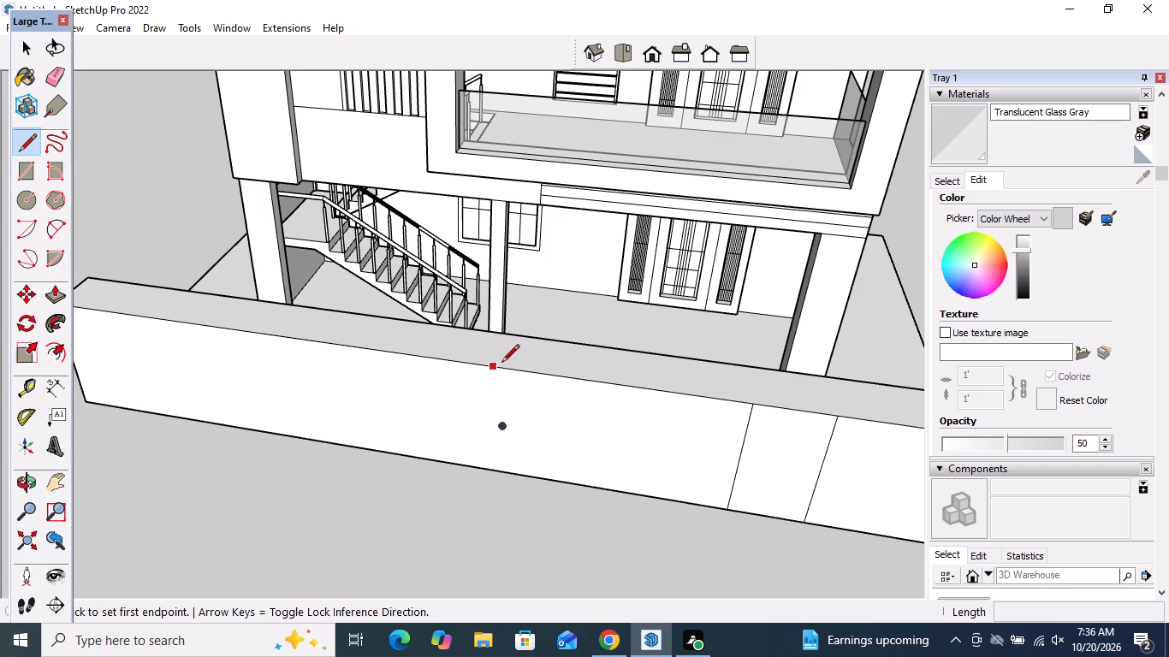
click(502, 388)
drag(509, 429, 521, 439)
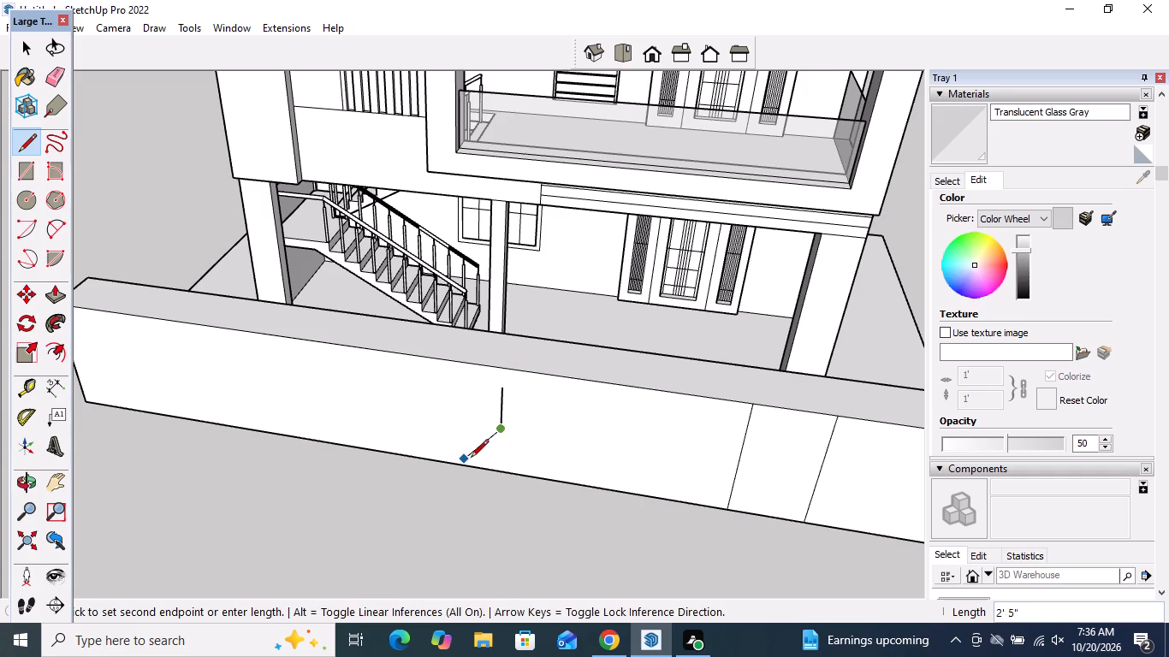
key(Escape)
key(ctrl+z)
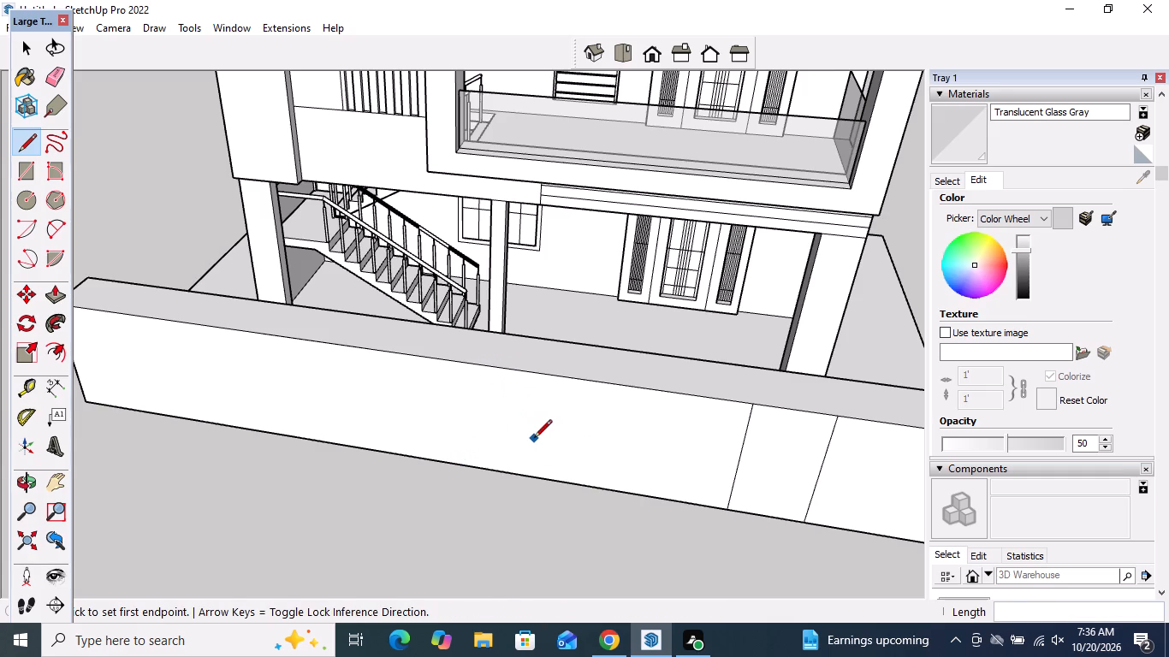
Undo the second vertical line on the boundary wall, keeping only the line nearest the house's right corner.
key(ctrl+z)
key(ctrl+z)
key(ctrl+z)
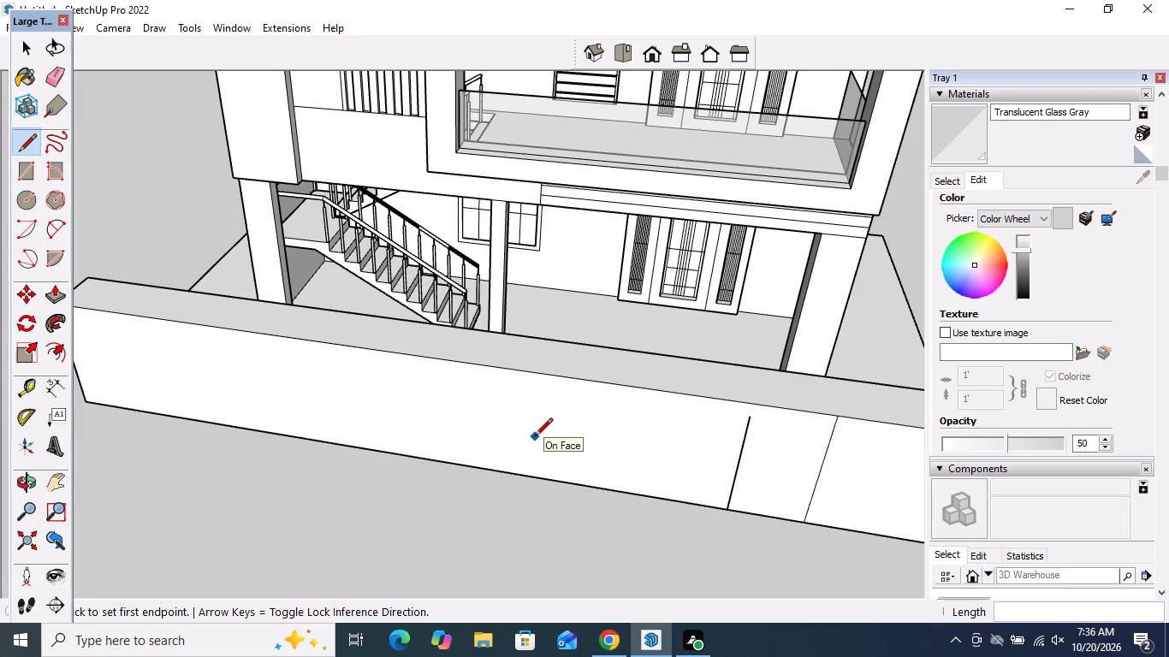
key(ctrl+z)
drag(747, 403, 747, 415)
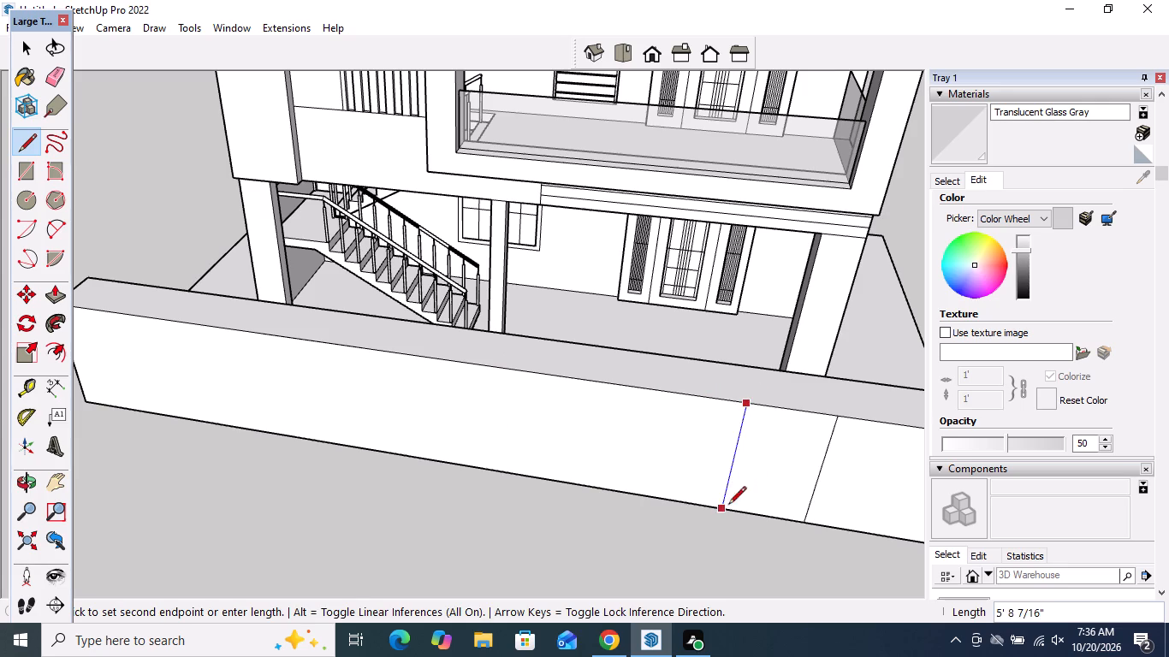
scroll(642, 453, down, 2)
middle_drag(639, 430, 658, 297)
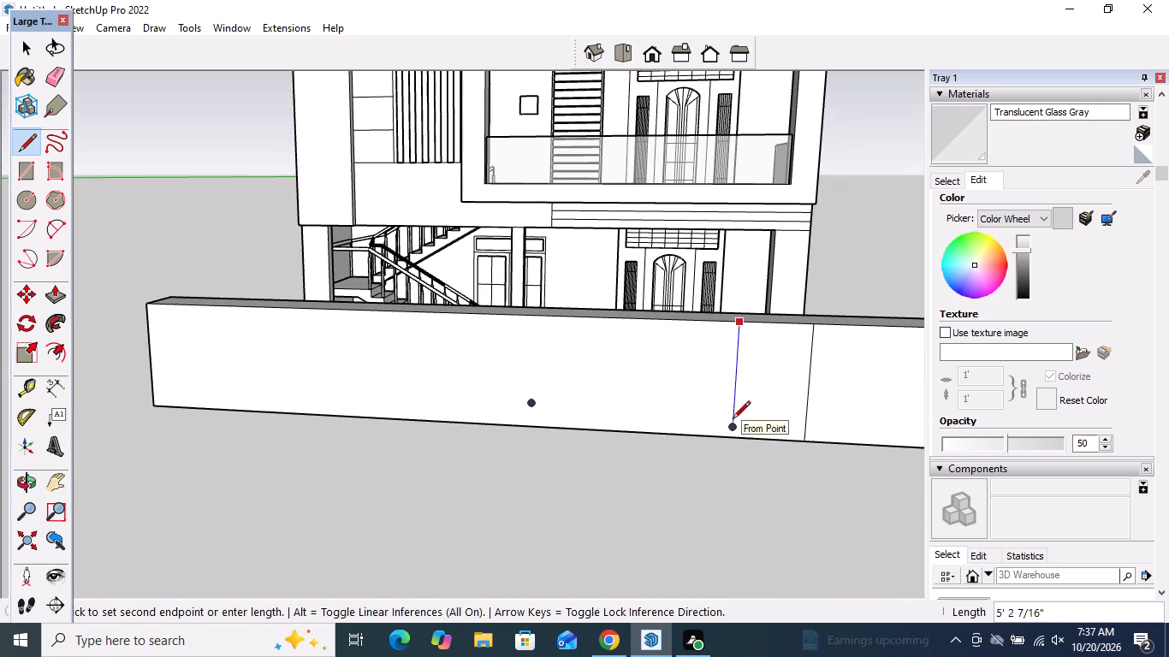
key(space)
Draw a full-height vertical line, about 5' 8 7/16" long, on the wall's front face just left of the existing line.
drag(35, 134, 56, 149)
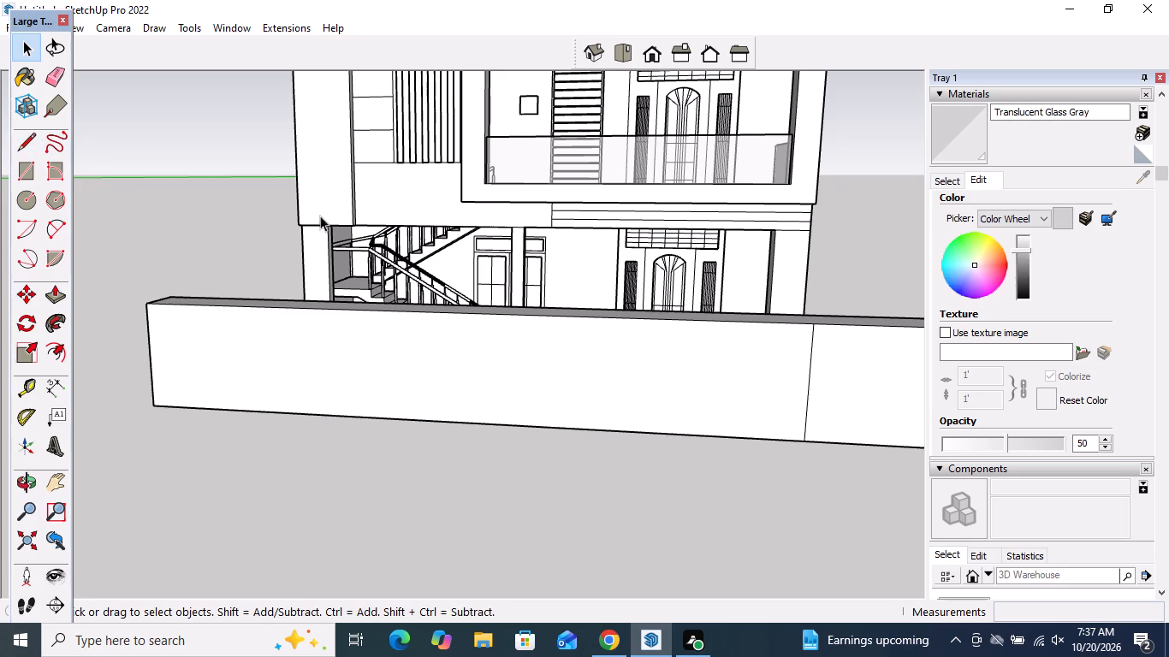
drag(37, 152, 47, 158)
click(30, 145)
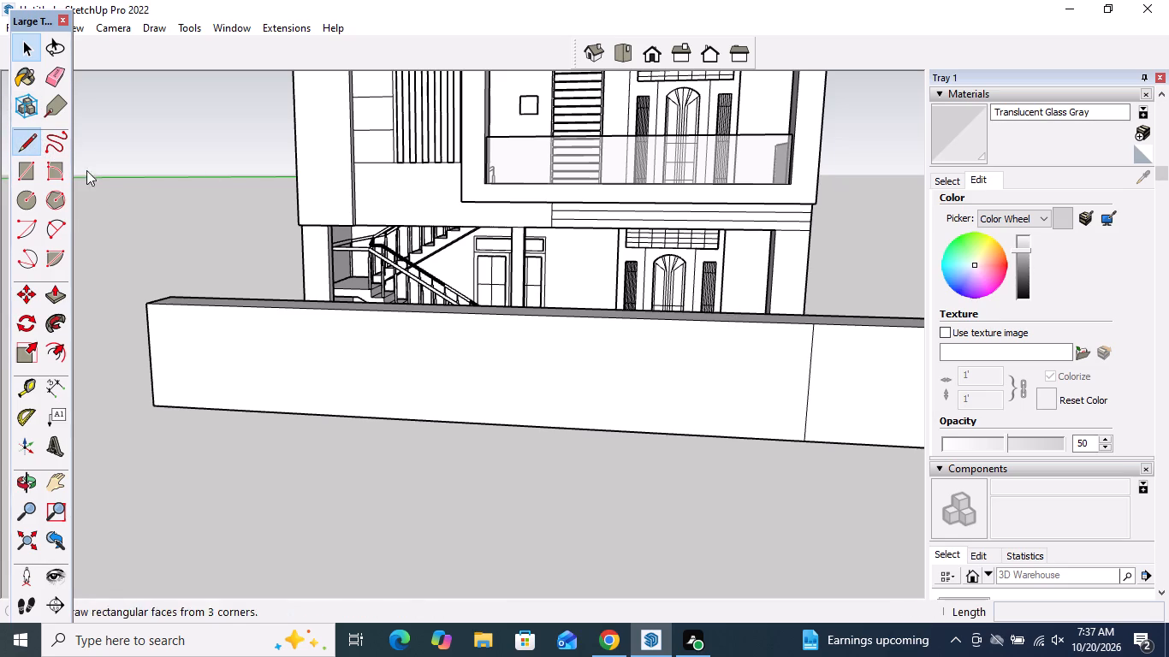
drag(752, 325, 752, 347)
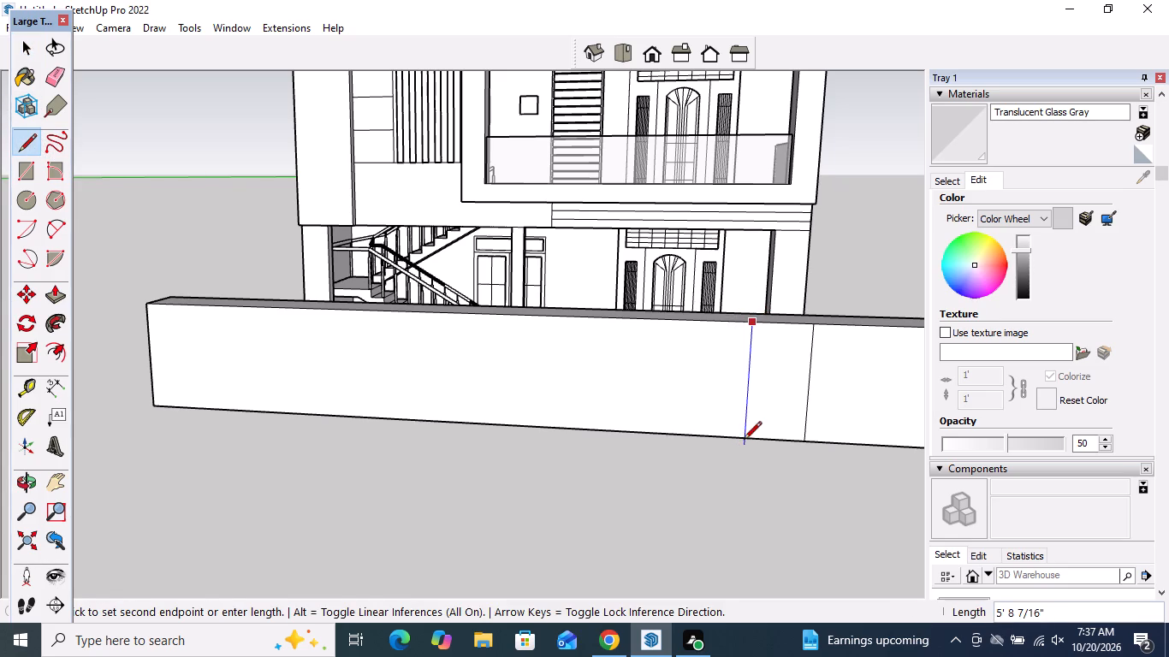
click(744, 440)
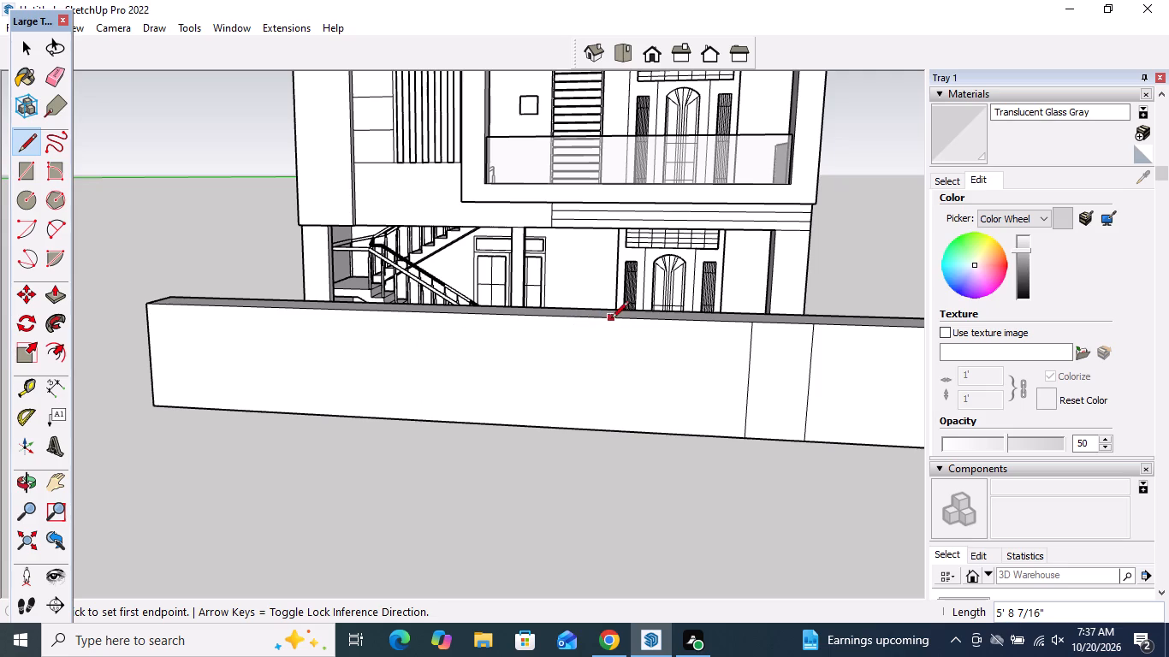
Draw two closely spaced full-height vertical lines on the boundary wall's front face, between the staircase column and the entrance door.
middle_drag(607, 324, 695, 316)
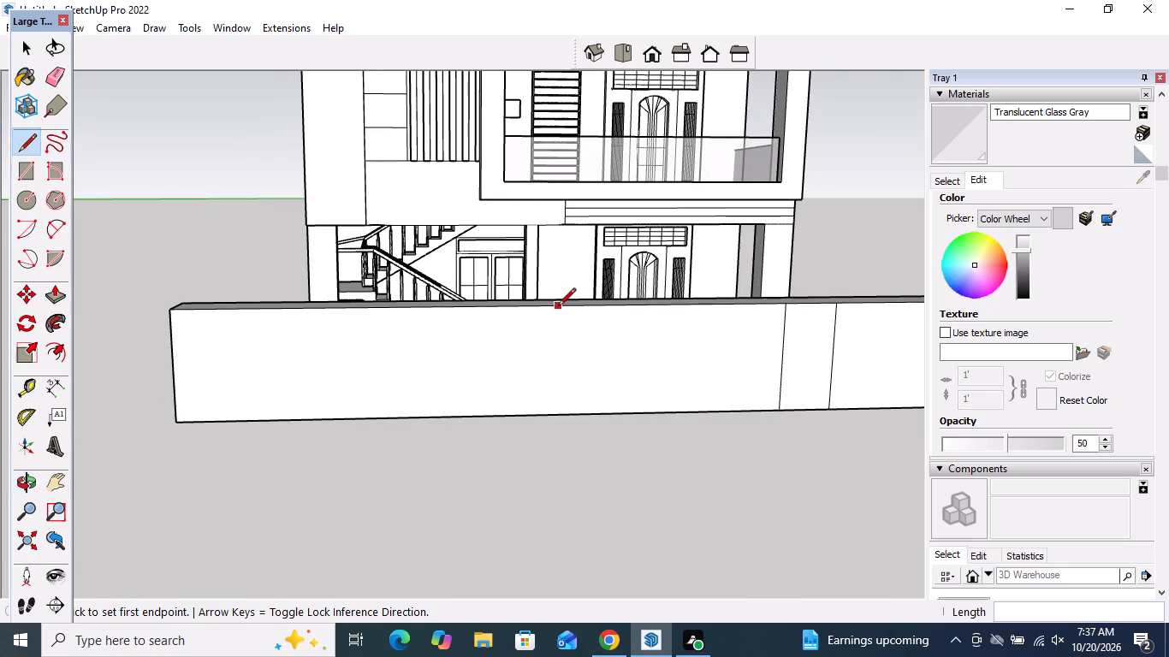
click(544, 307)
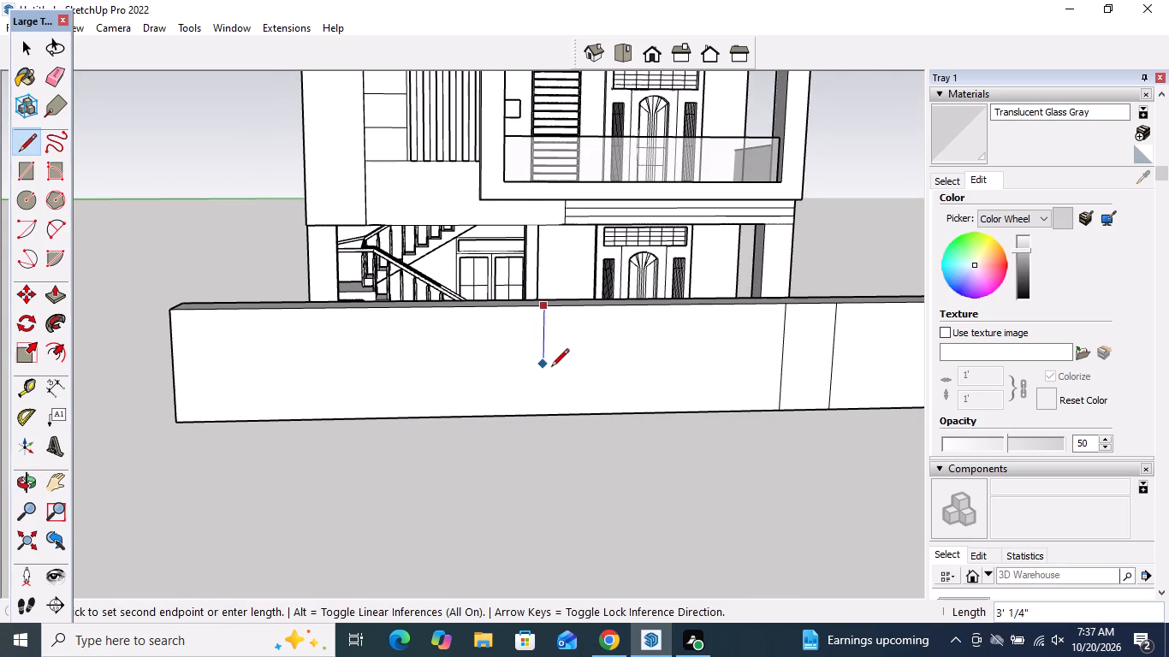
click(542, 416)
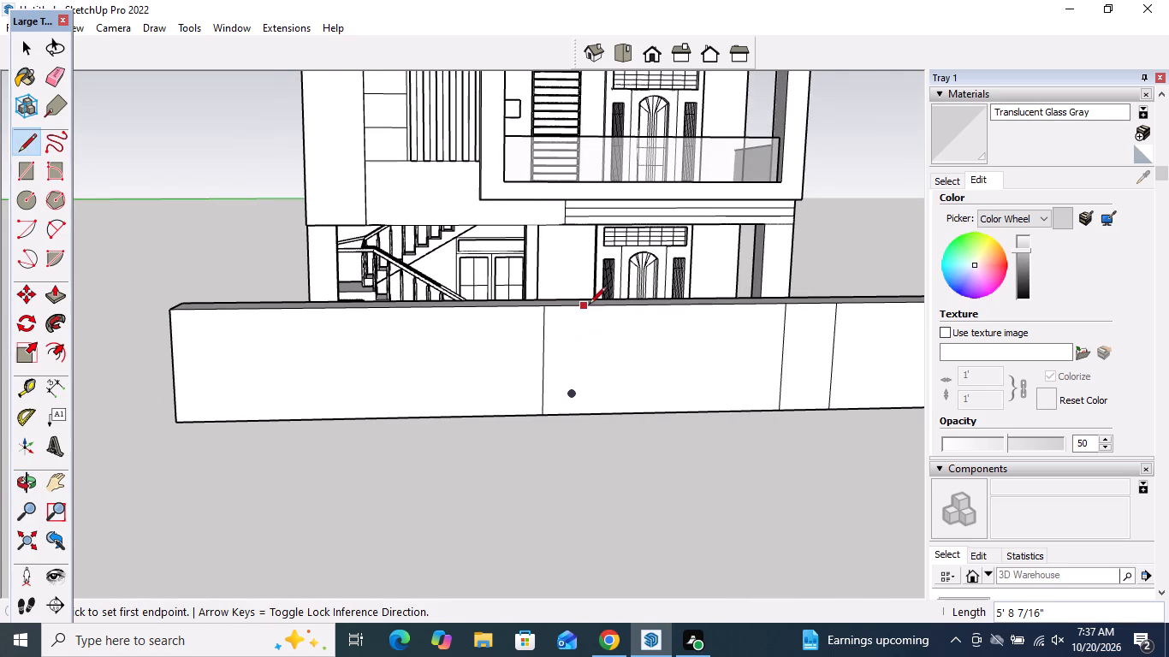
click(589, 305)
click(588, 413)
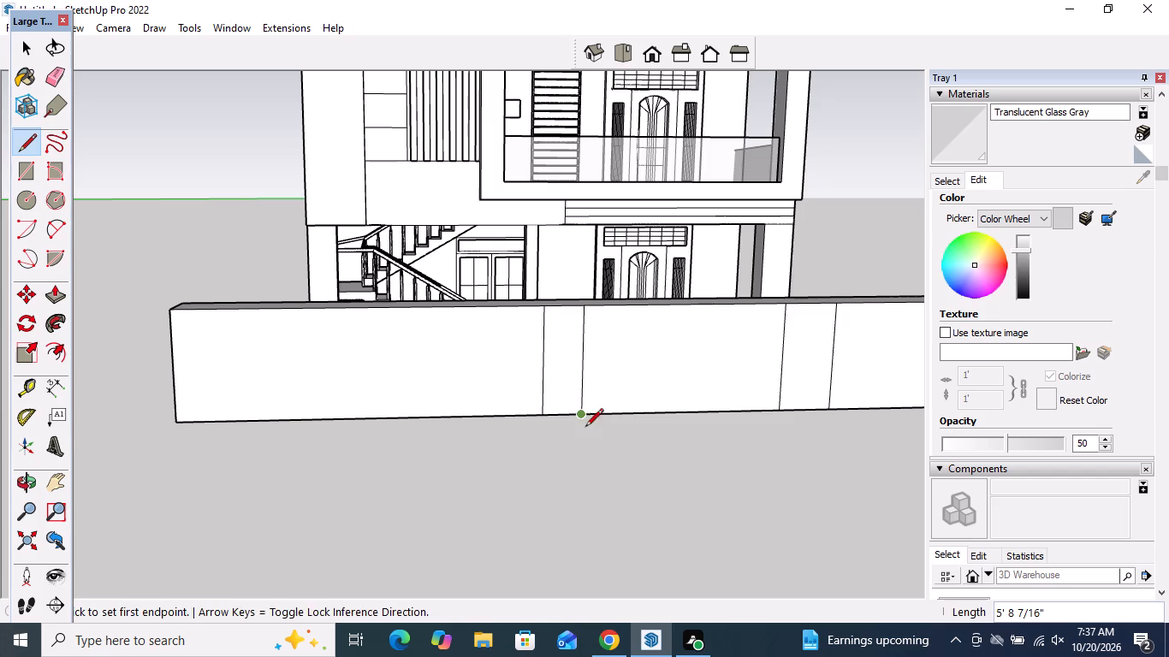
key(space)
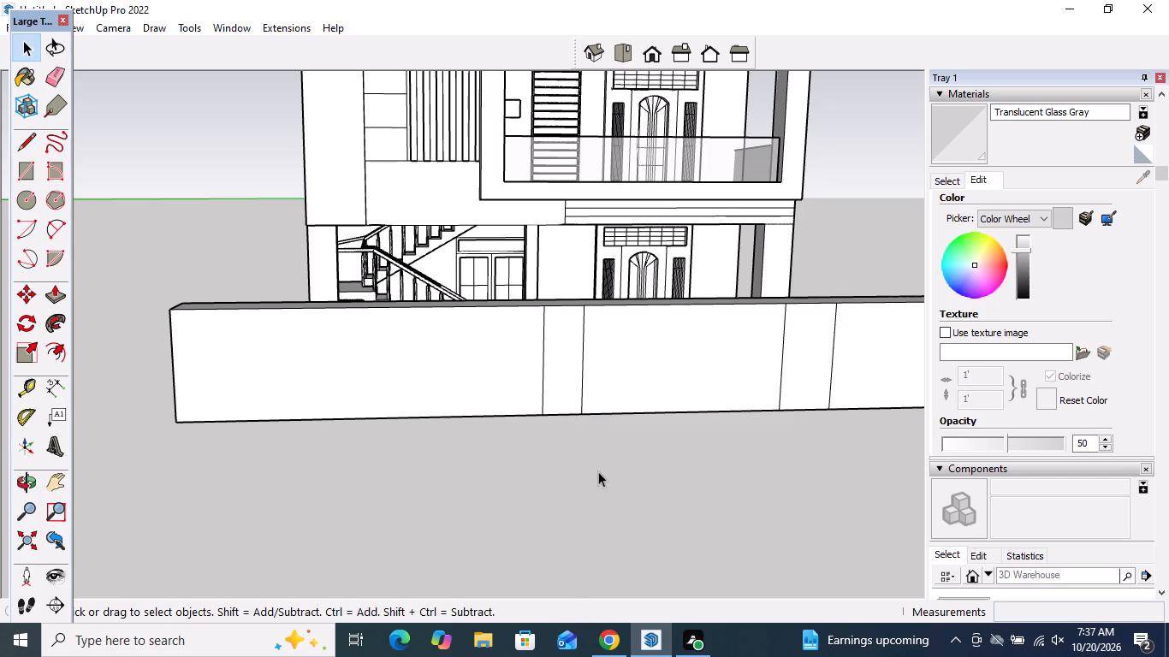
Erase the leftmost vertical line on the boundary wall's front face, below the column beside the staircase.
scroll(612, 404, up, 2)
middle_drag(612, 400, 448, 449)
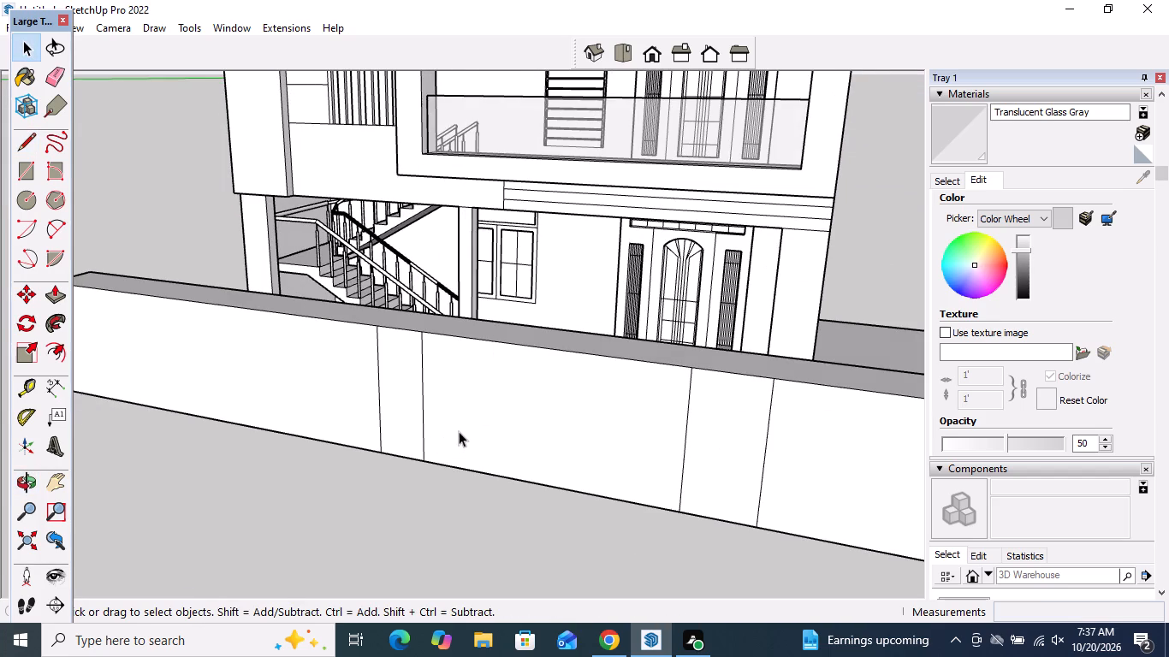
scroll(459, 431, down, 4)
middle_drag(459, 421, 571, 358)
scroll(525, 367, up, 2)
middle_drag(513, 370, 530, 348)
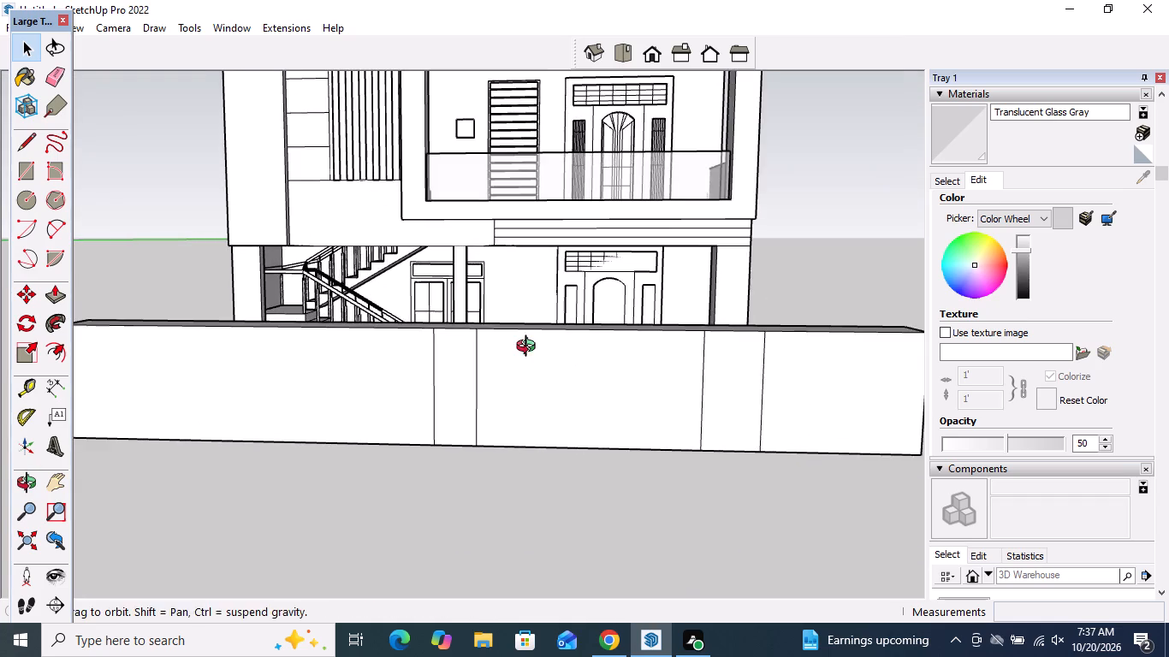
middle_drag(530, 348, 554, 344)
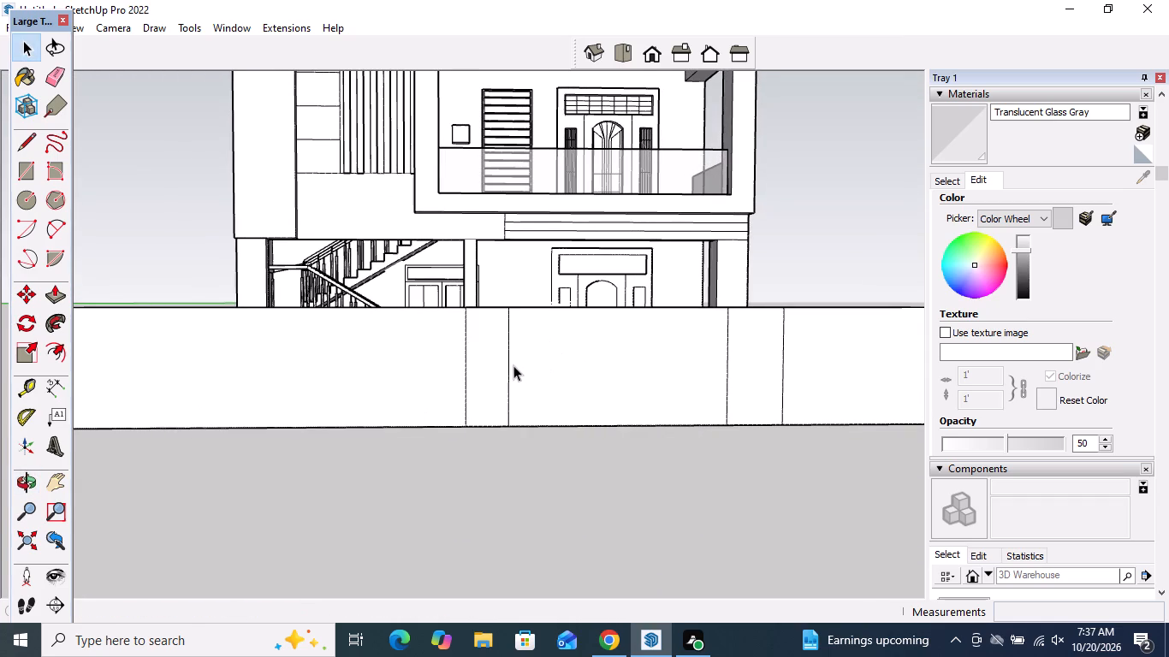
click(465, 374)
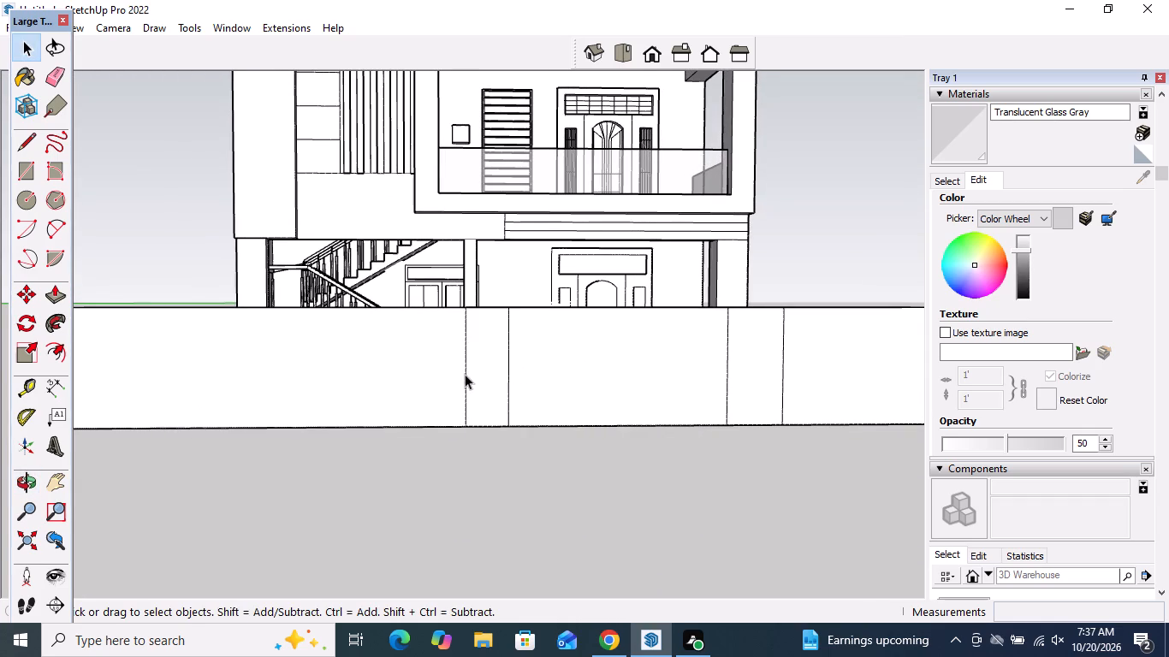
click(55, 76)
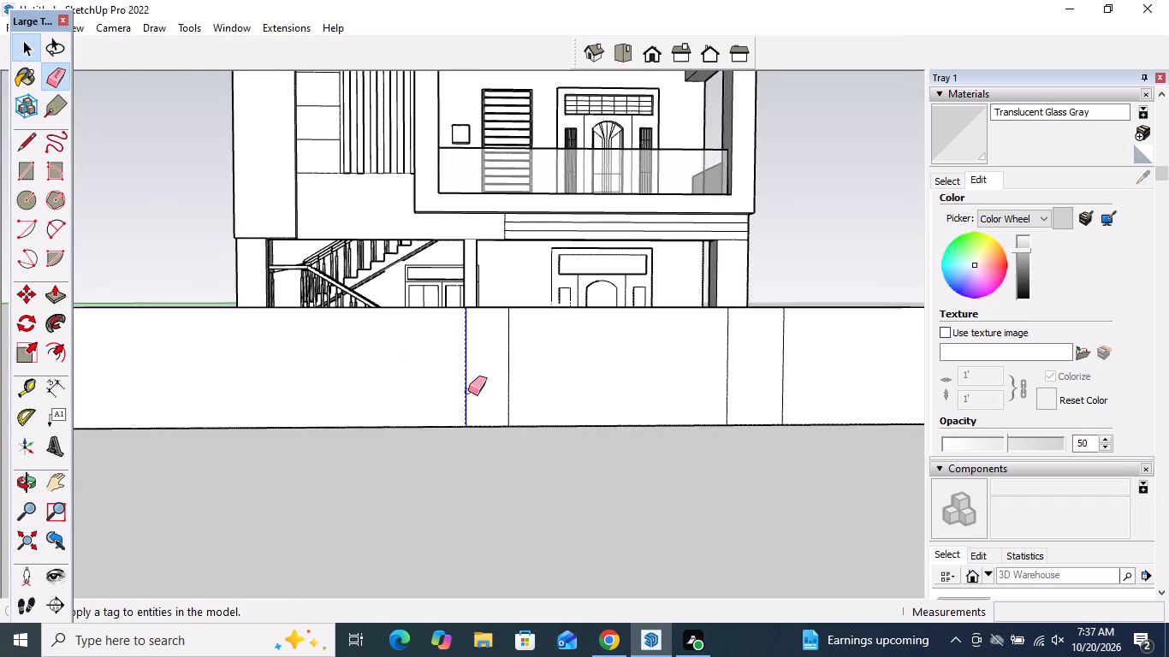
click(468, 392)
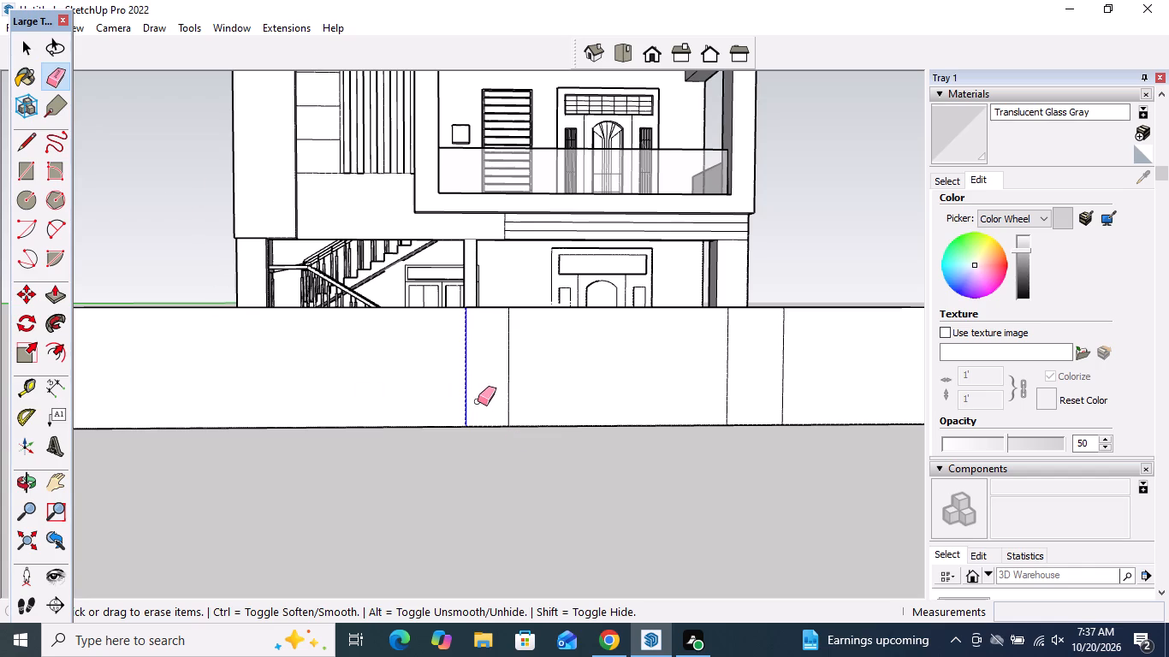
click(466, 389)
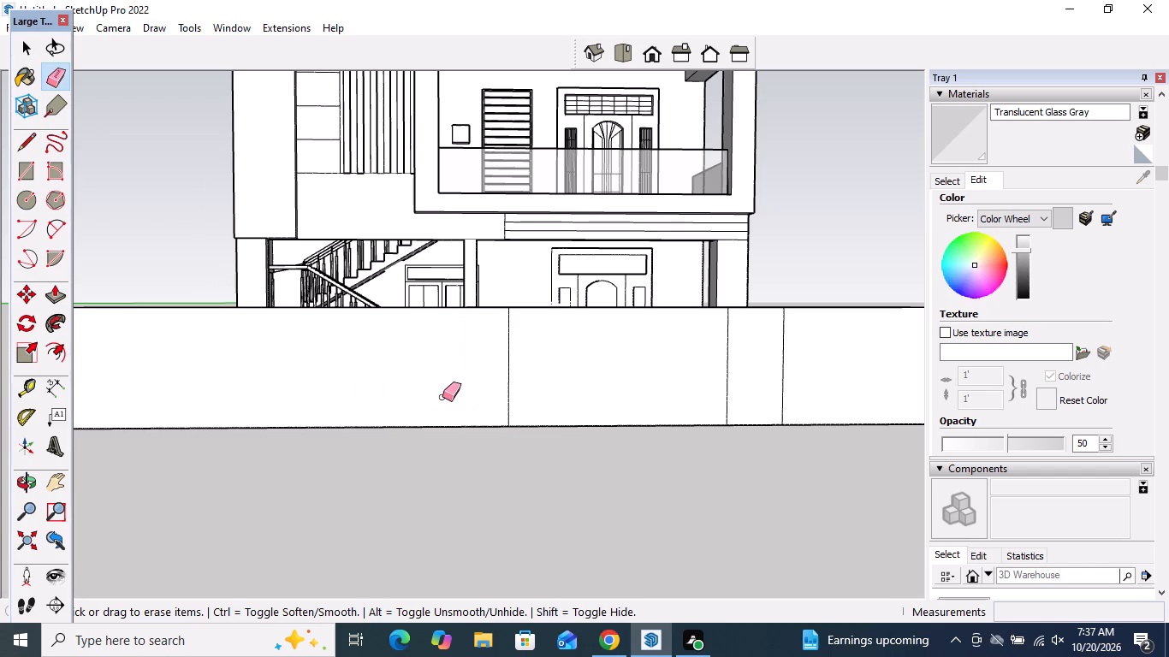
Draw a full-height vertical line, about 5' 8 7/16" long, slightly left of the erased one to widen the left strip.
click(21, 148)
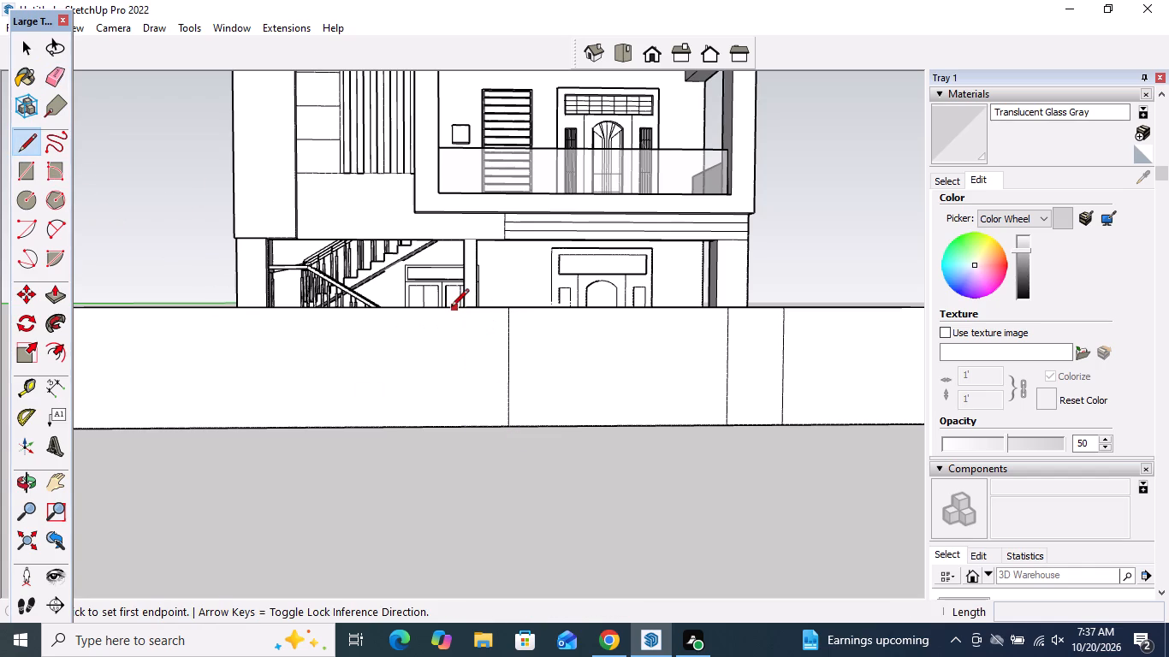
drag(451, 308, 451, 323)
click(454, 426)
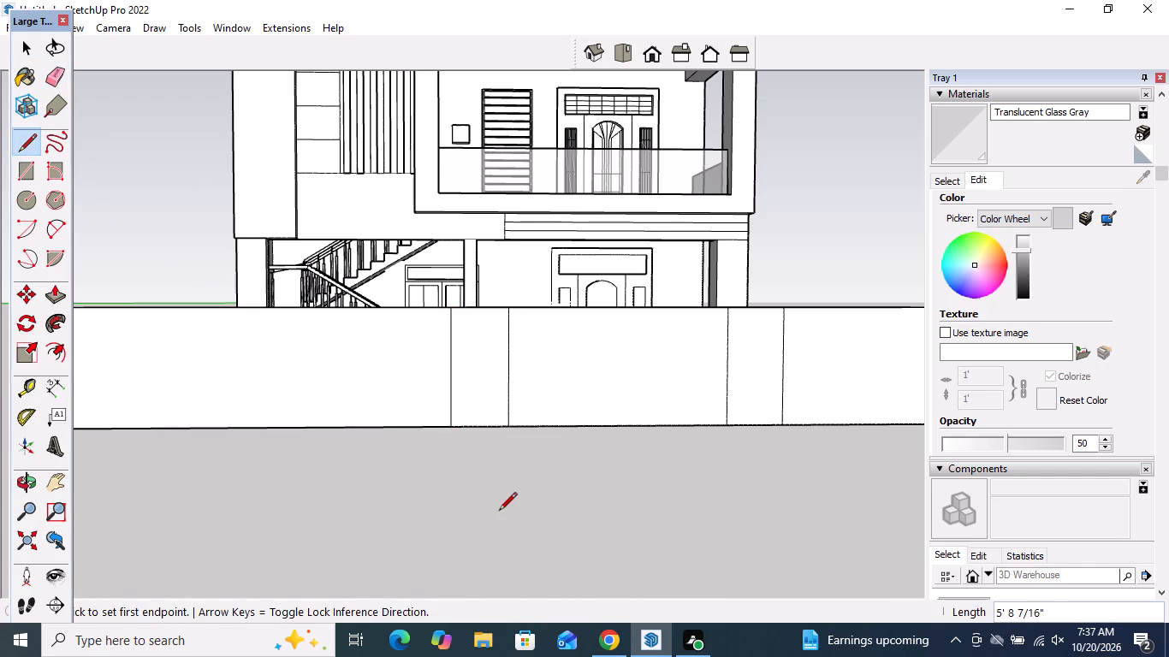
key(space)
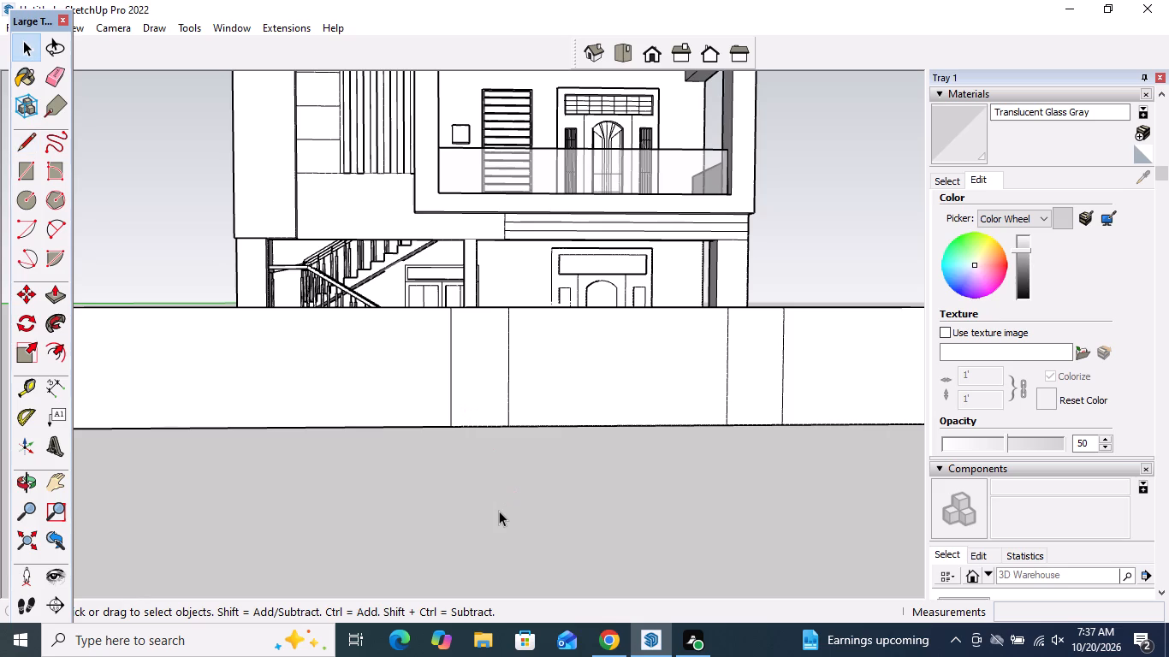
Draw four lines about 2' 6 1/4" long across the boundary wall's top, continuing each vertical line from the front edge to the back edge.
middle_drag(540, 354, 472, 556)
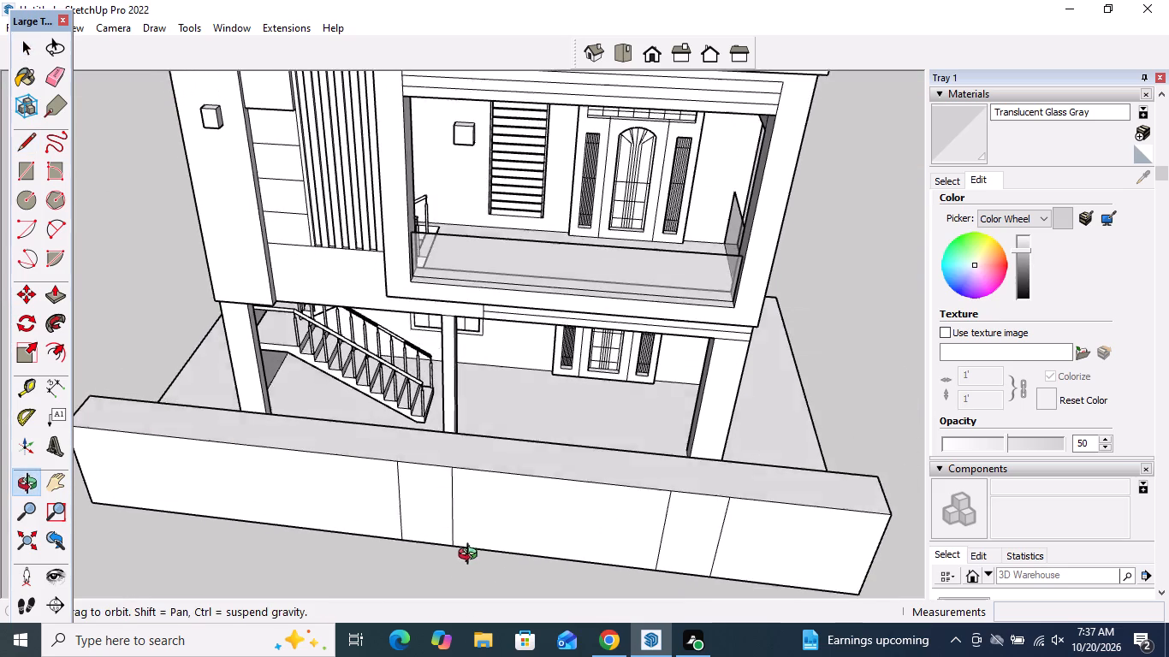
middle_drag(472, 556, 468, 570)
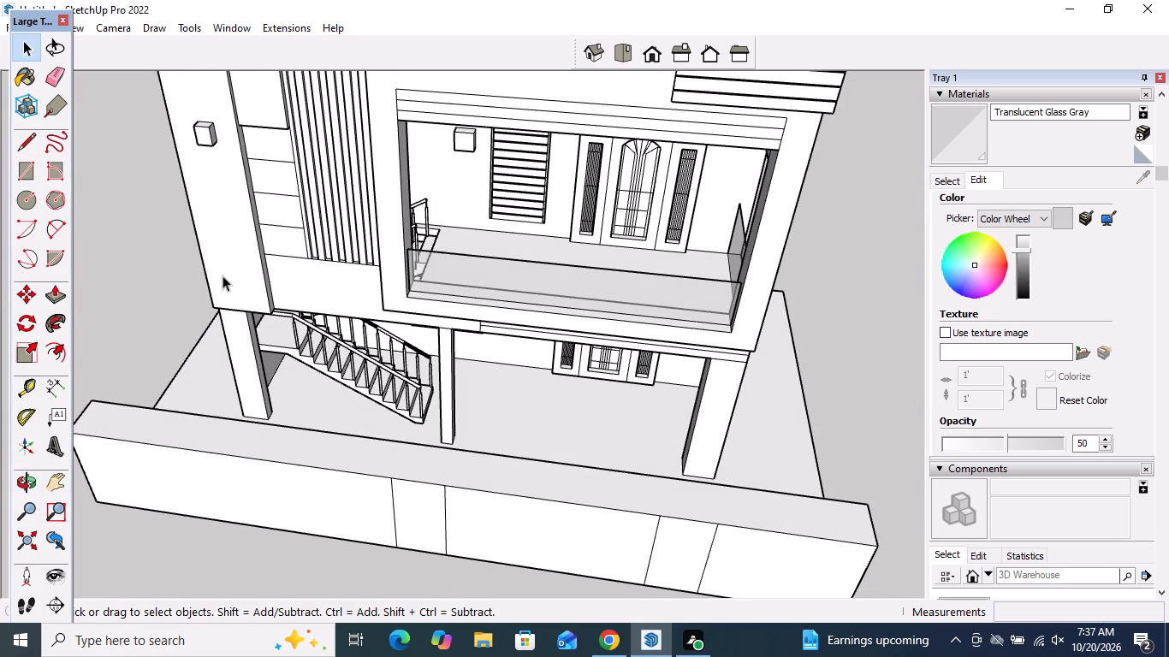
click(29, 148)
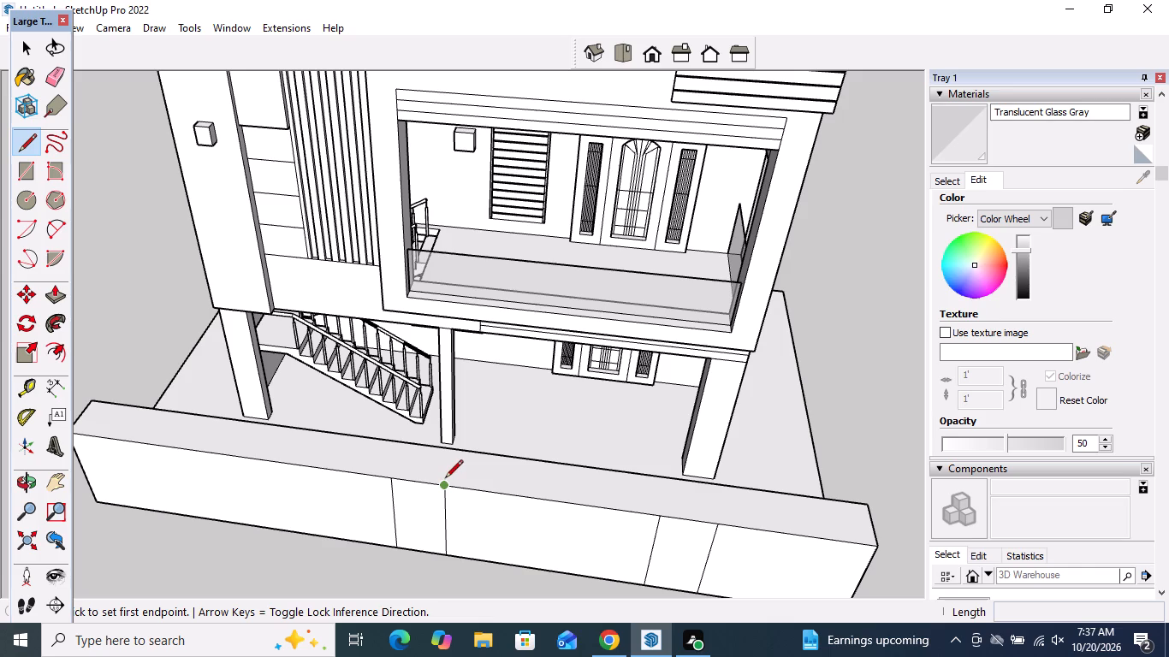
click(445, 482)
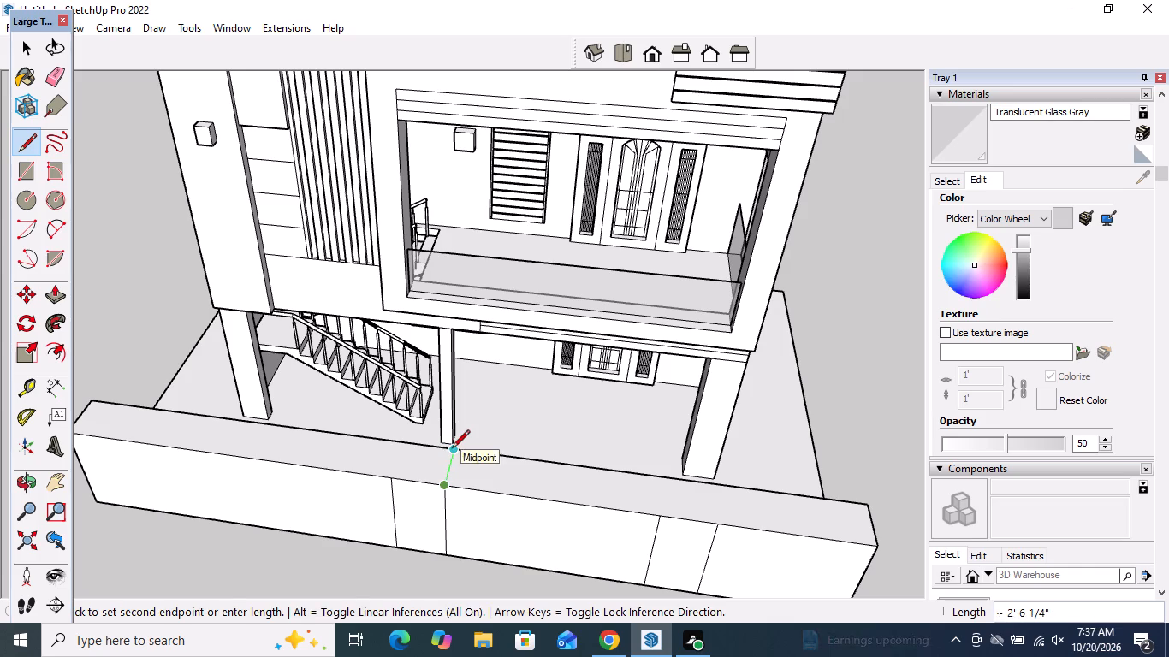
click(452, 449)
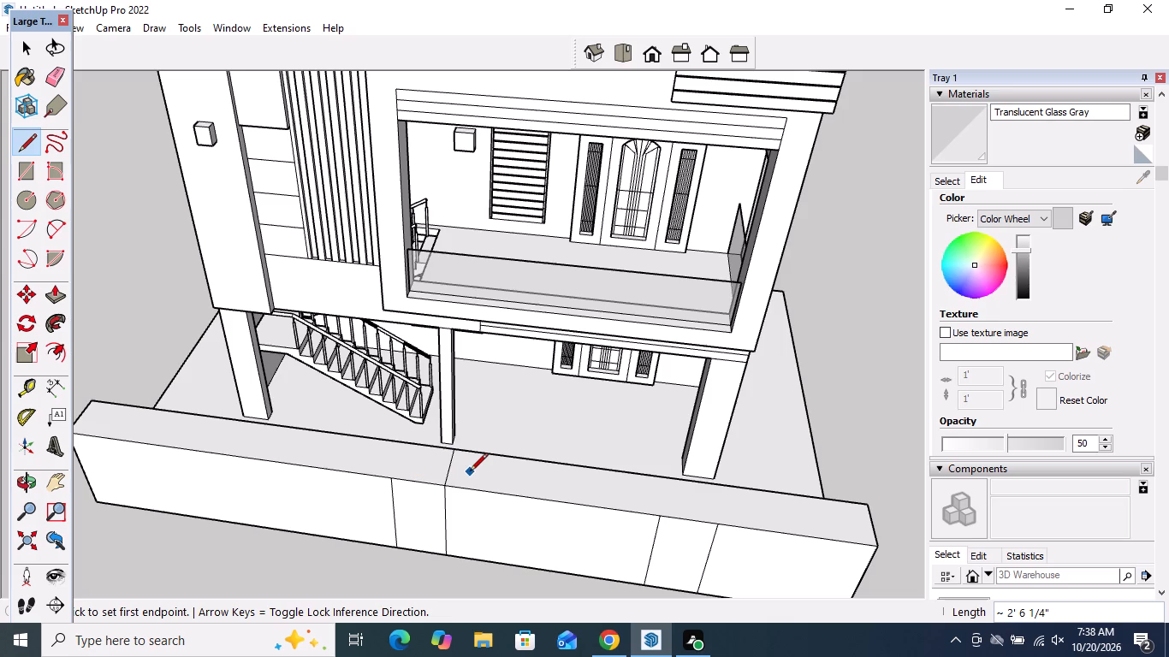
click(395, 476)
click(403, 444)
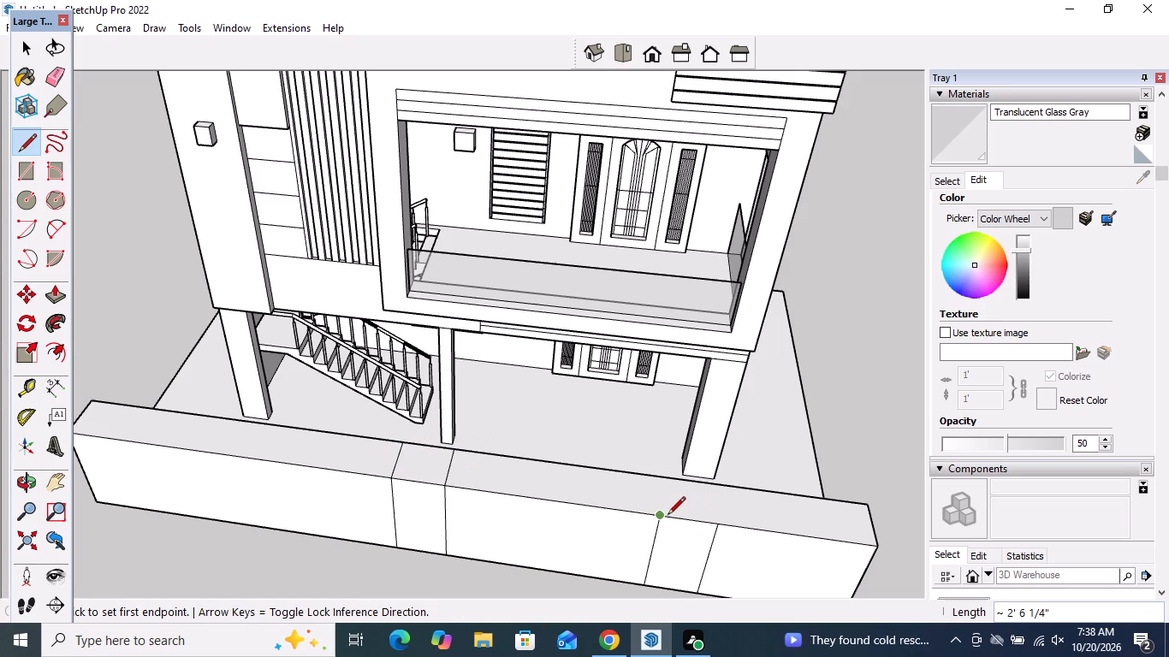
click(666, 514)
click(670, 476)
drag(719, 526, 719, 518)
click(714, 488)
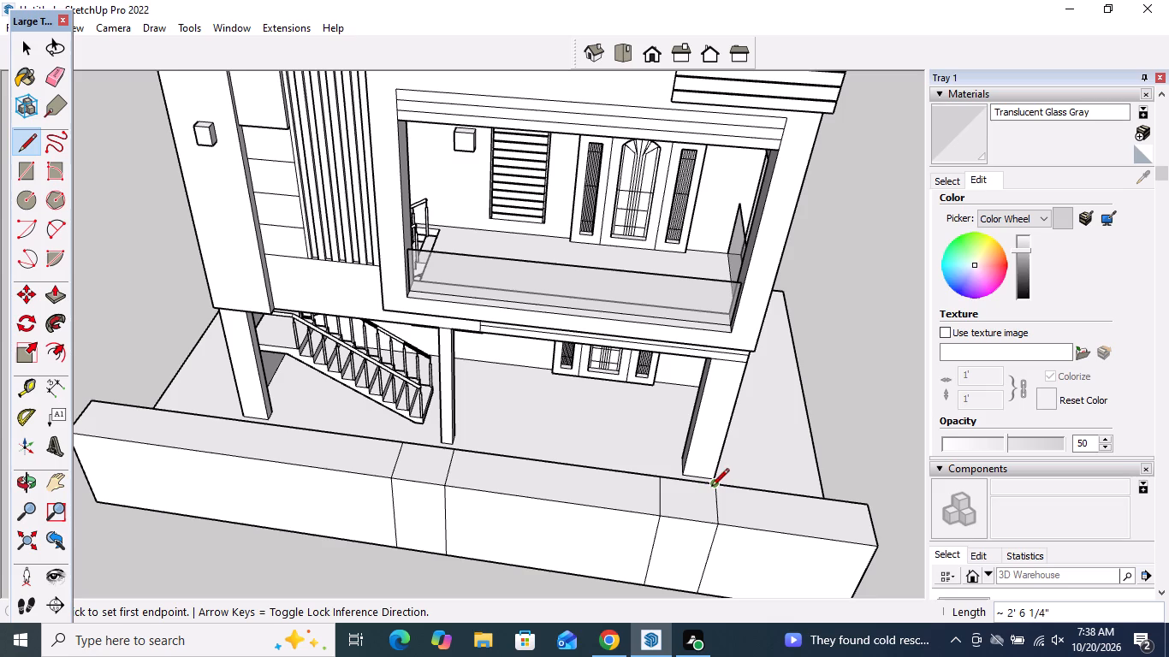
key(space)
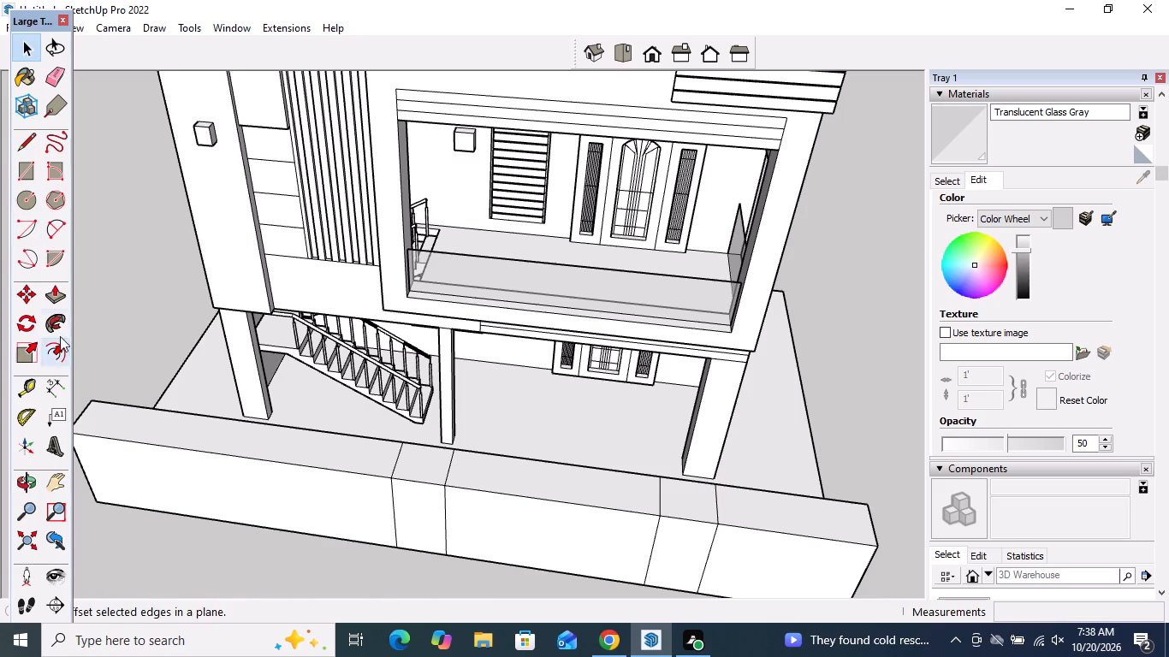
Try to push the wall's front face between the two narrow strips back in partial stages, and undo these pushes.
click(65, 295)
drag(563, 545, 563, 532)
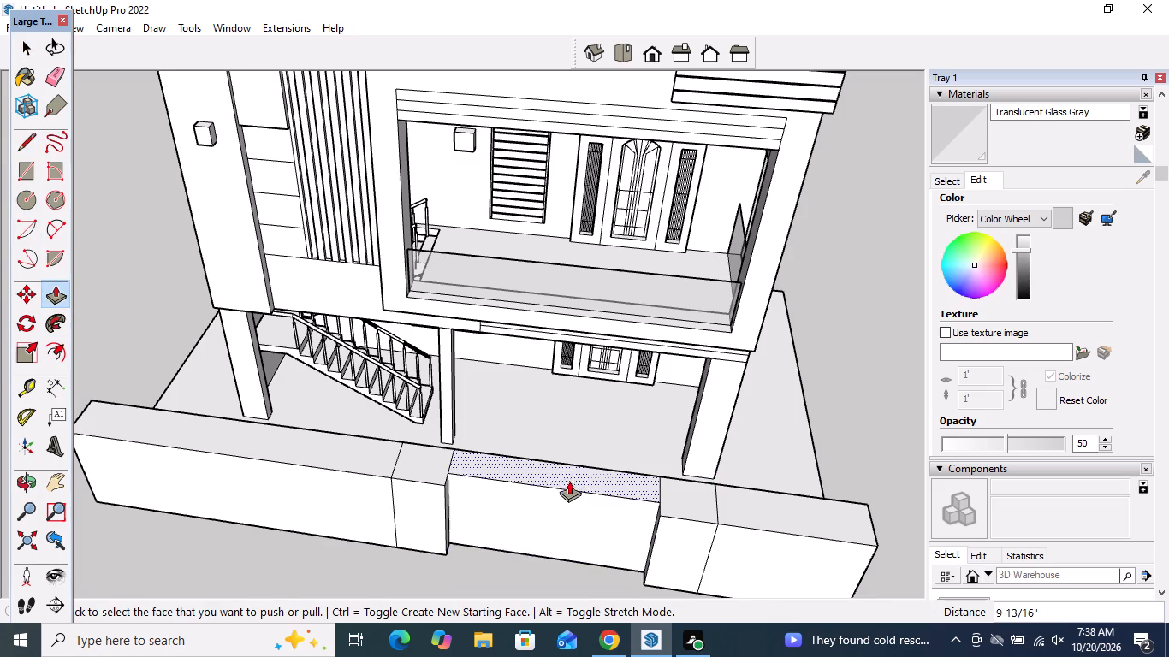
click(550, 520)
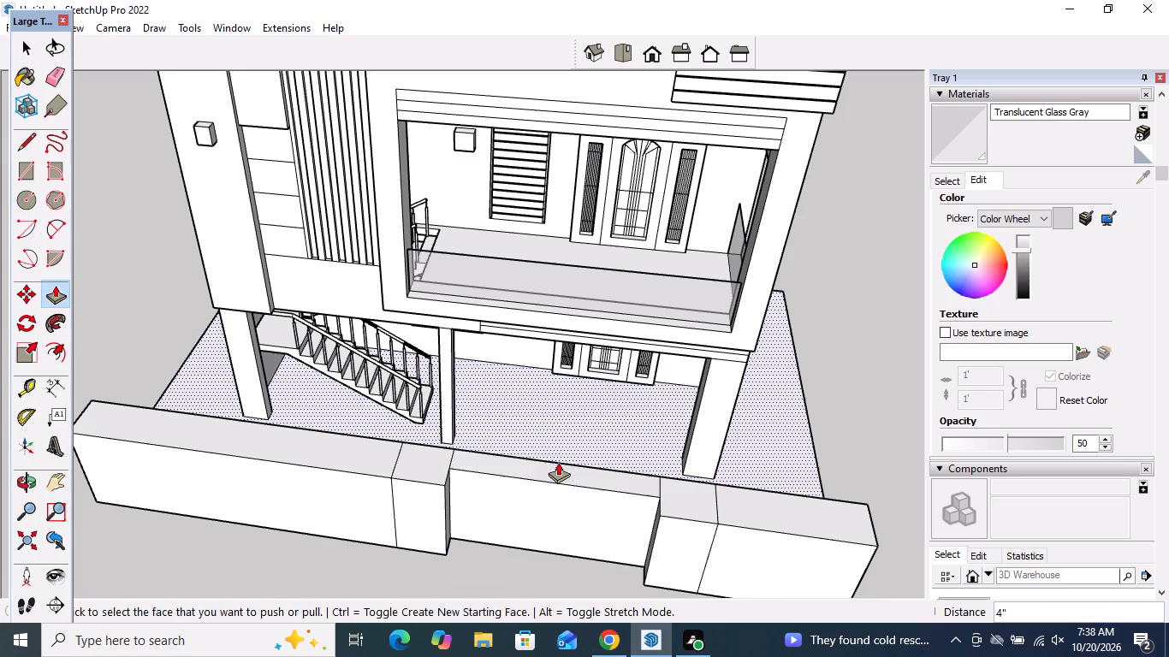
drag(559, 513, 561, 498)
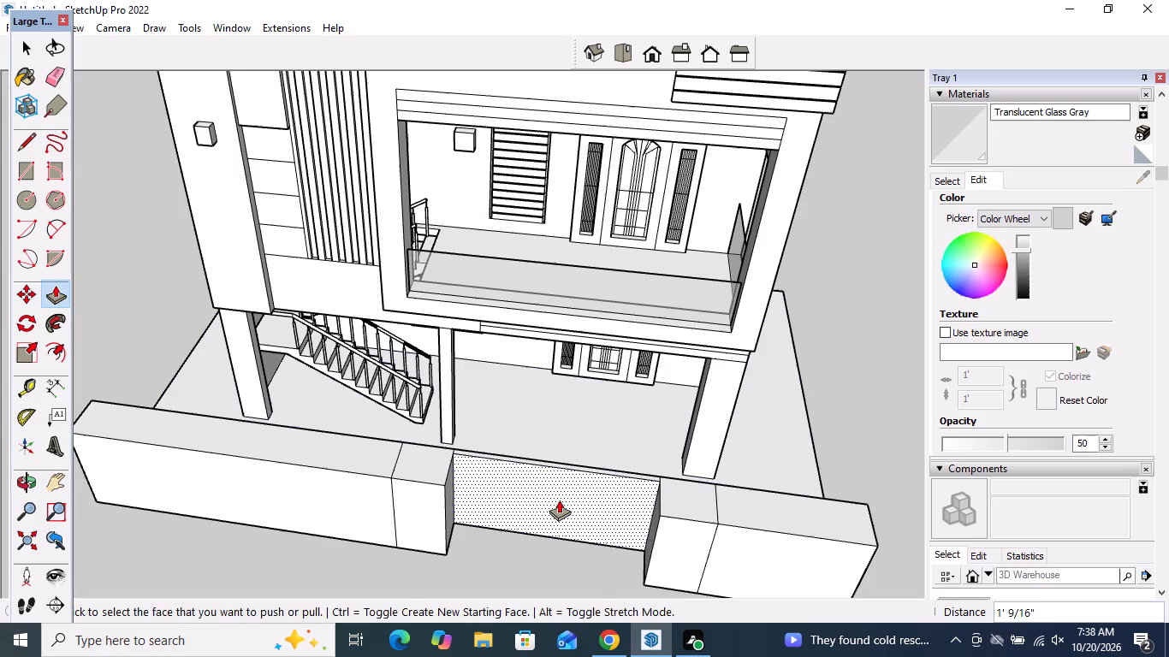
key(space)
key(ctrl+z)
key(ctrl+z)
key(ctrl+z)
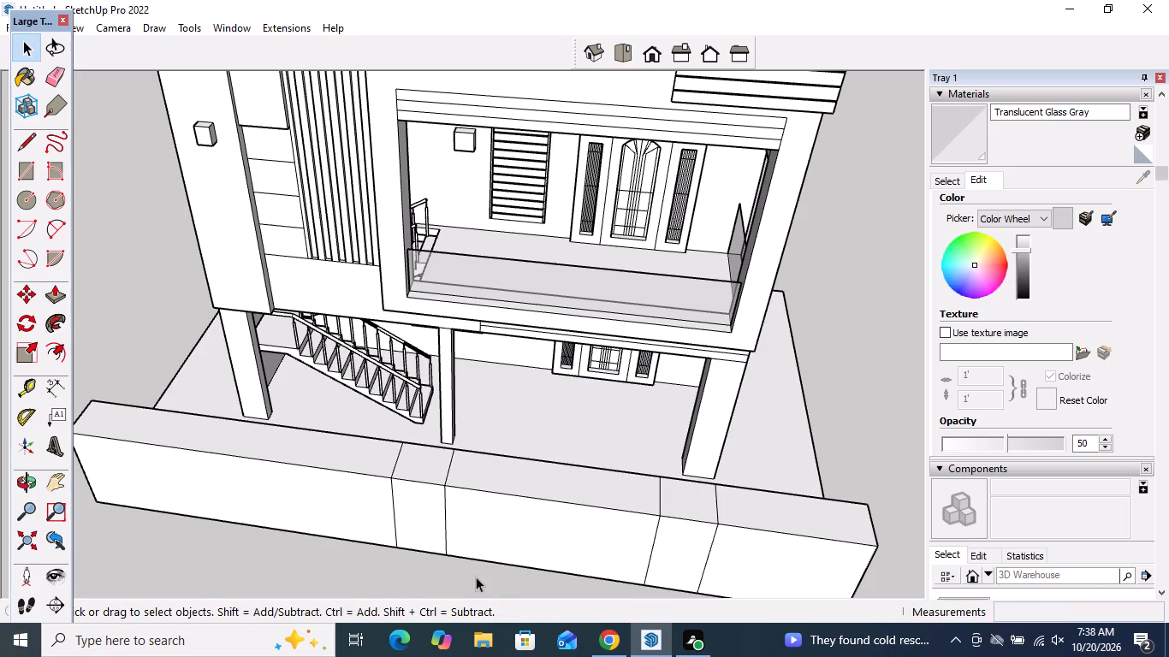
Push the wall's front face between the two strips back through the full wall thickness, about 2' 6 1/4".
click(64, 296)
click(555, 518)
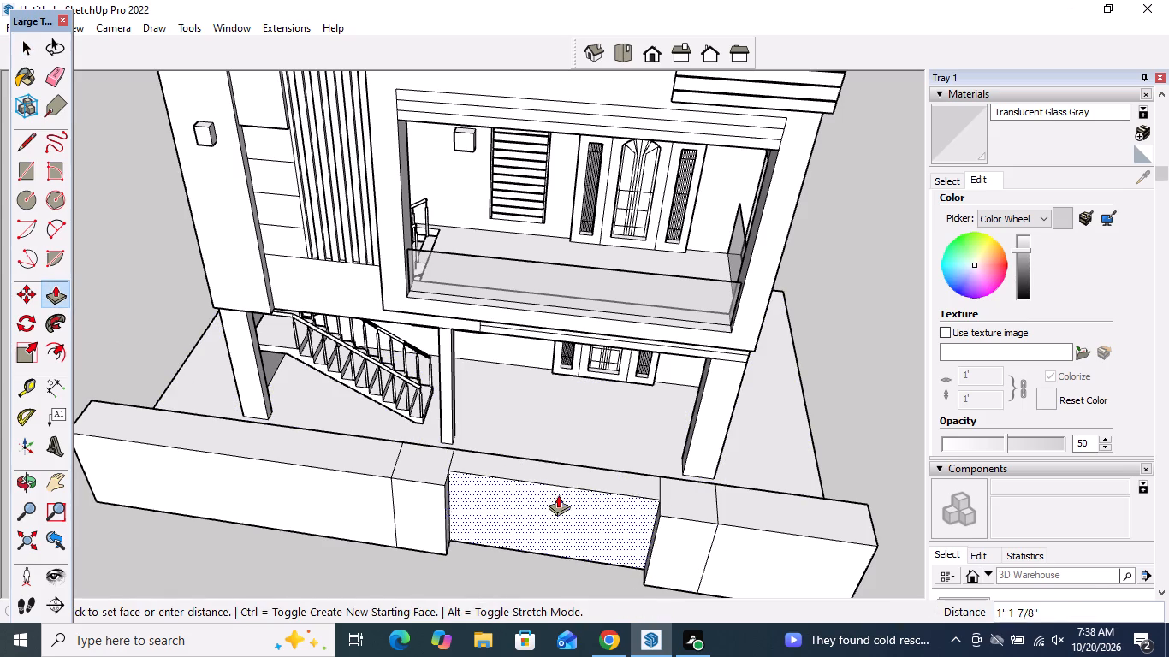
click(563, 462)
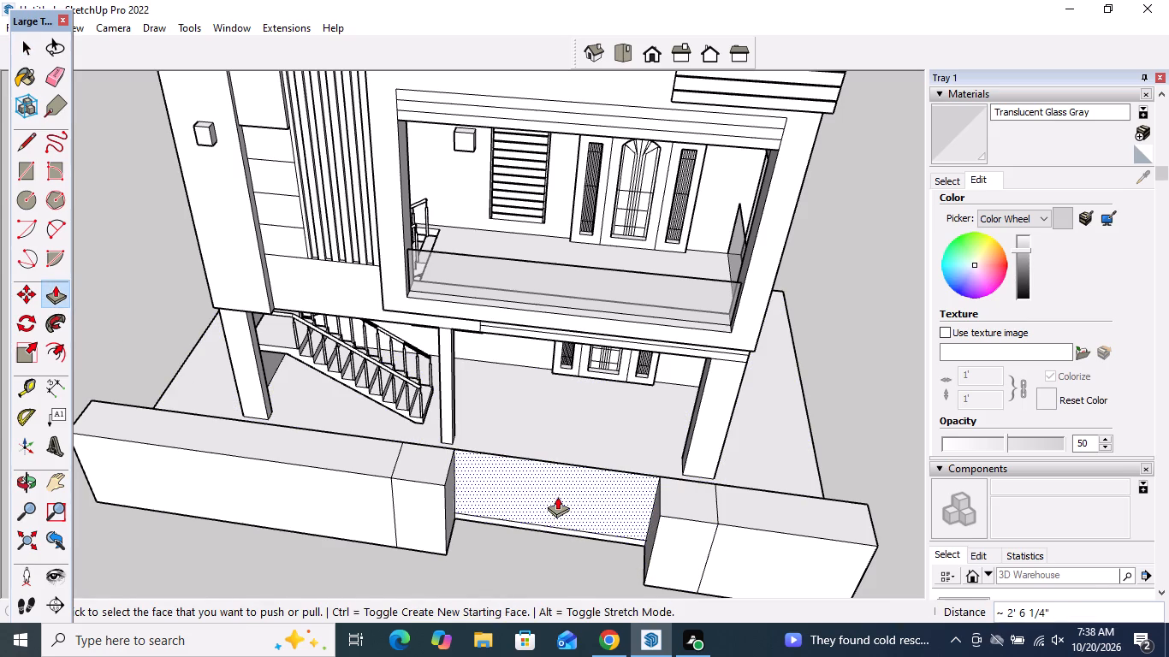
key(space)
Pull the low base strip at the bottom of the opening forward about 2' 6 1/4", flush with the wall's front.
middle_drag(555, 492, 543, 300)
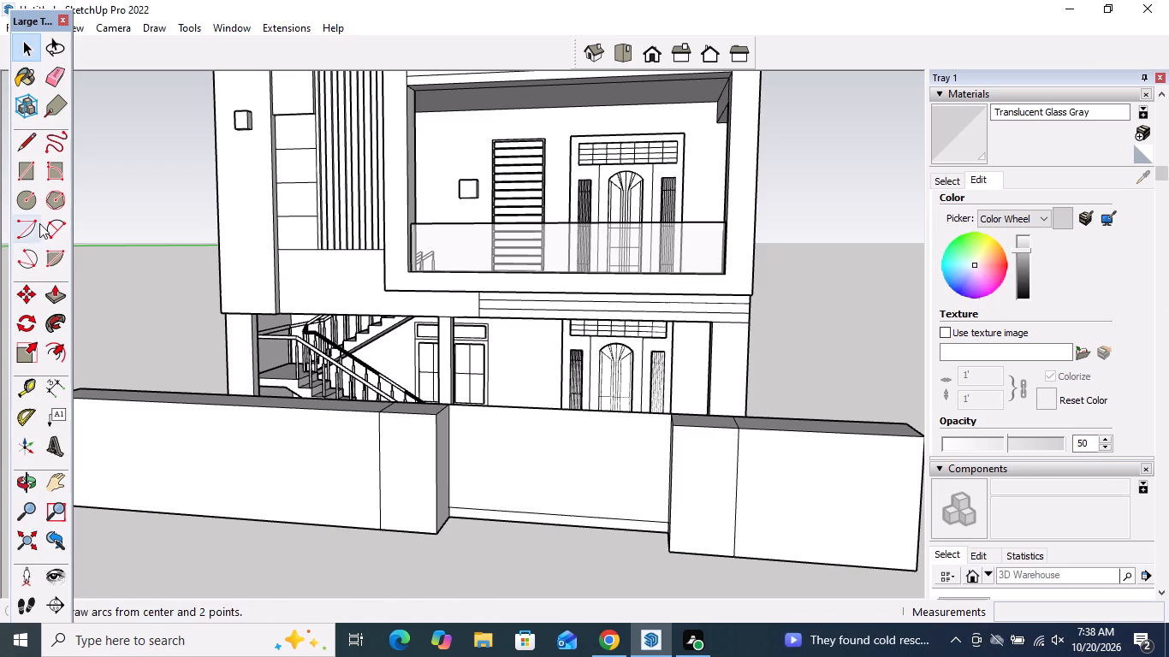
click(41, 299)
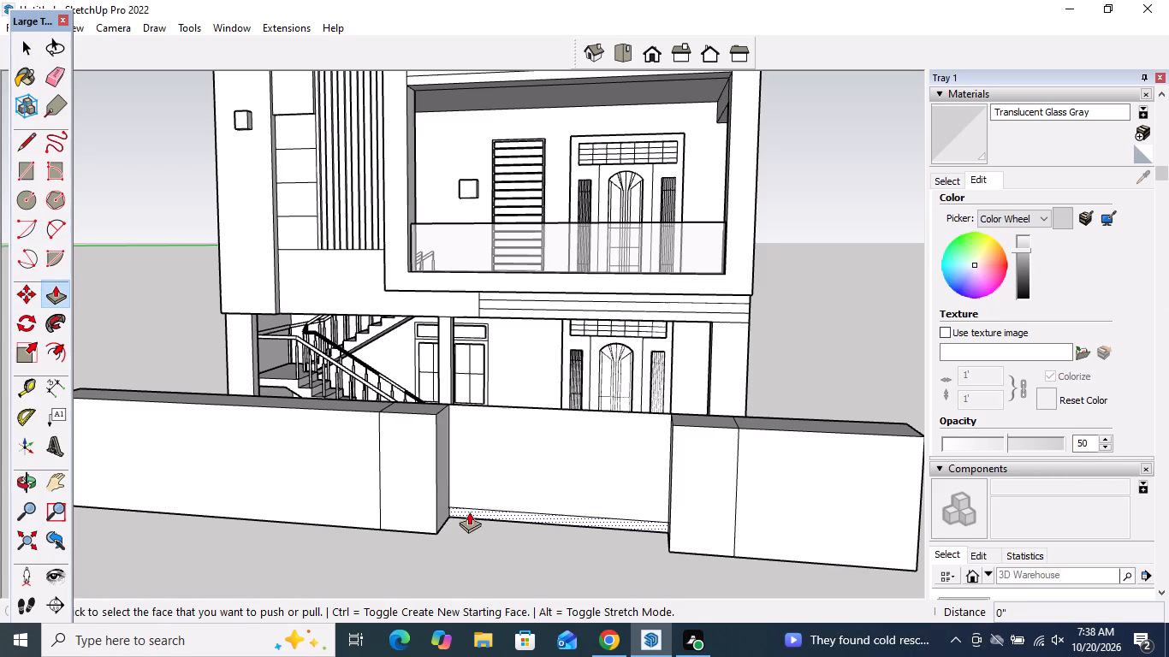
click(469, 512)
click(444, 530)
Delete the remaining back face of the wall in the opening, together with its leftover top edge.
scroll(557, 493, up, 1)
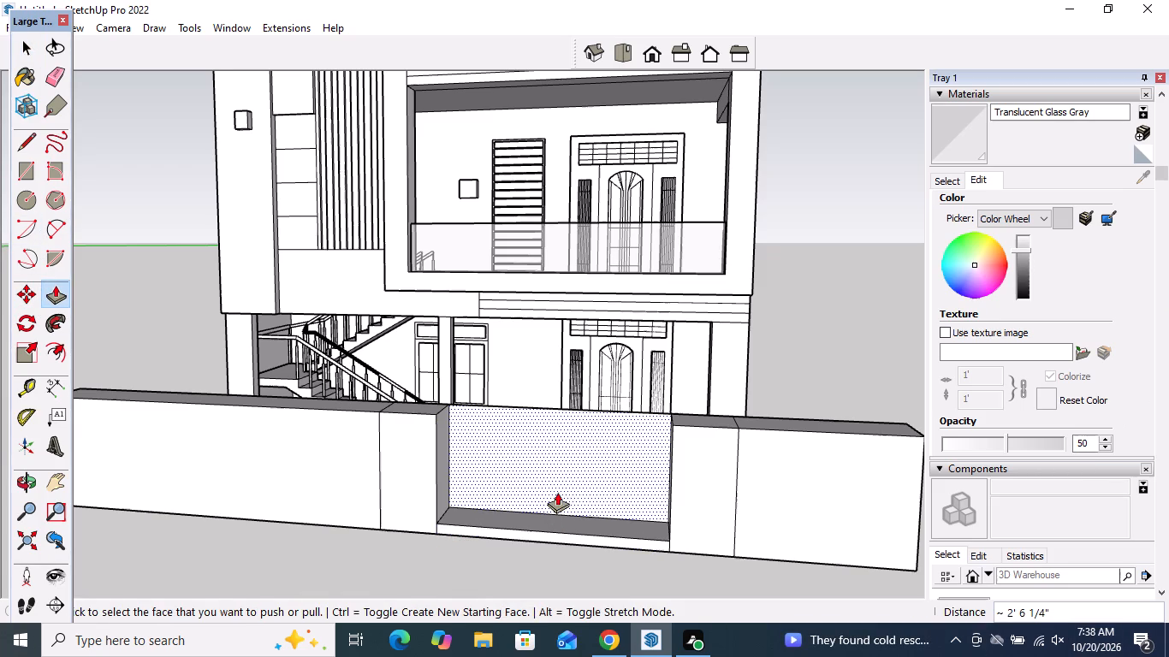
key(space)
click(549, 474)
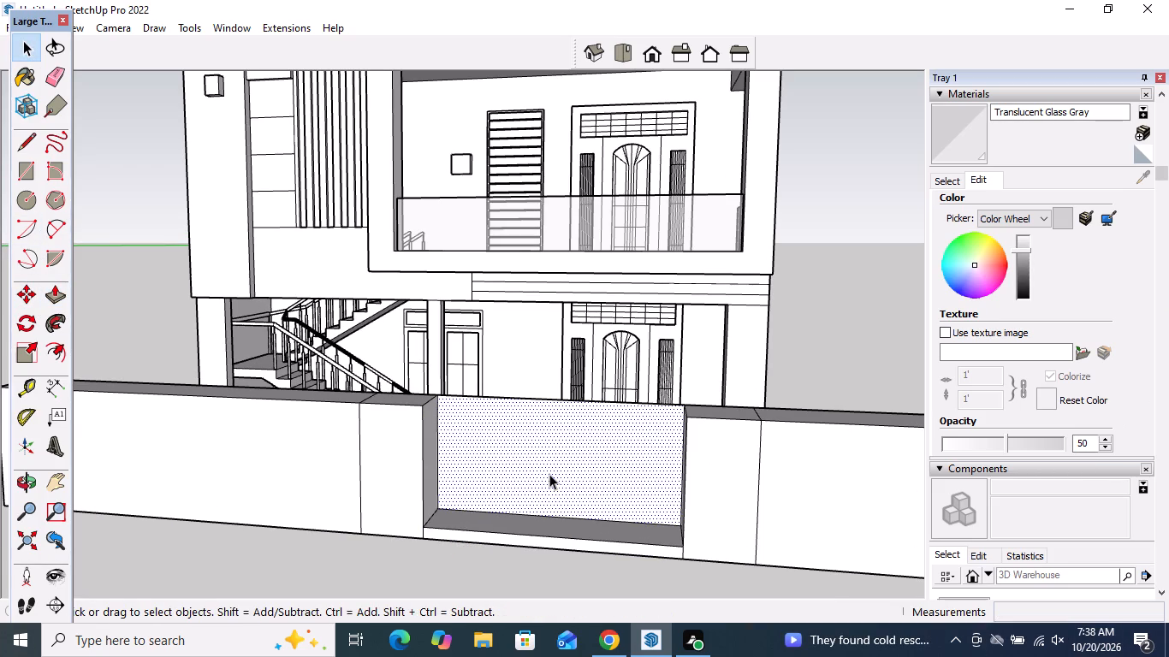
key(Delete)
click(543, 397)
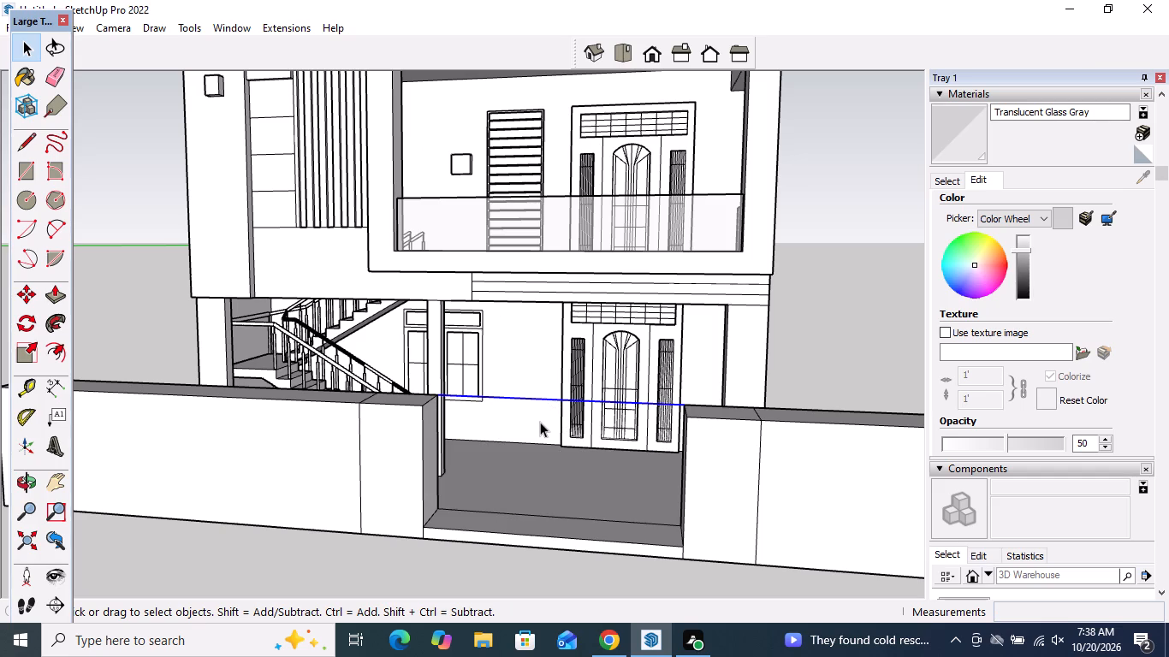
key(Delete)
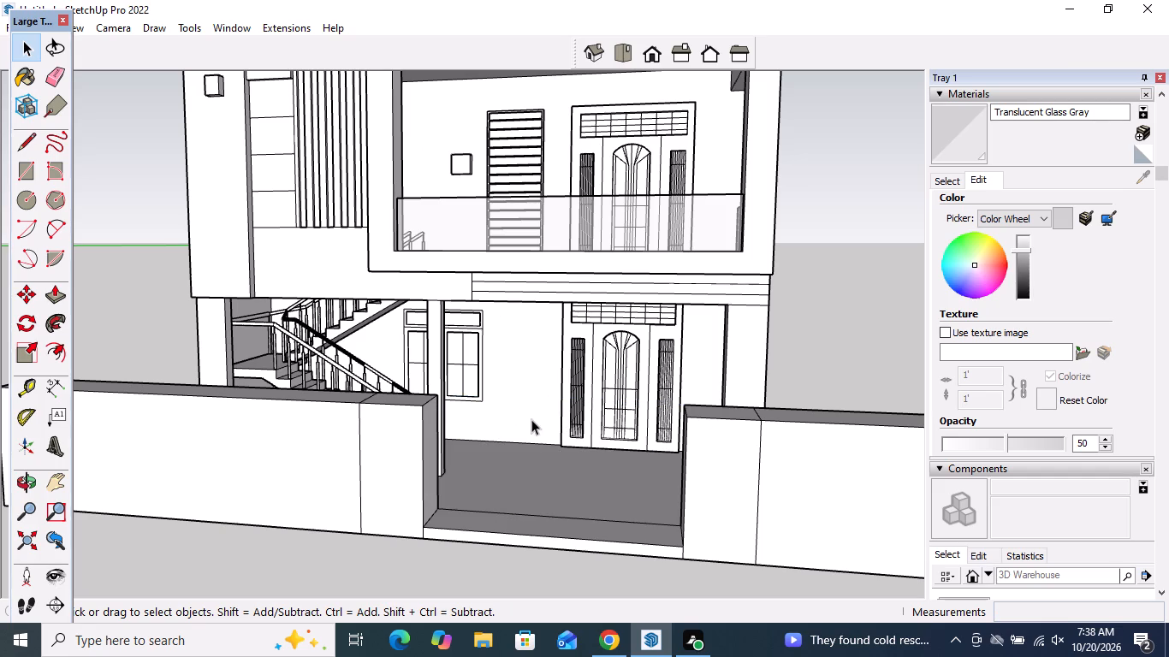
Delete the leftover edge across the ground in the opening, where the wall's back face stood.
middle_drag(531, 418, 547, 559)
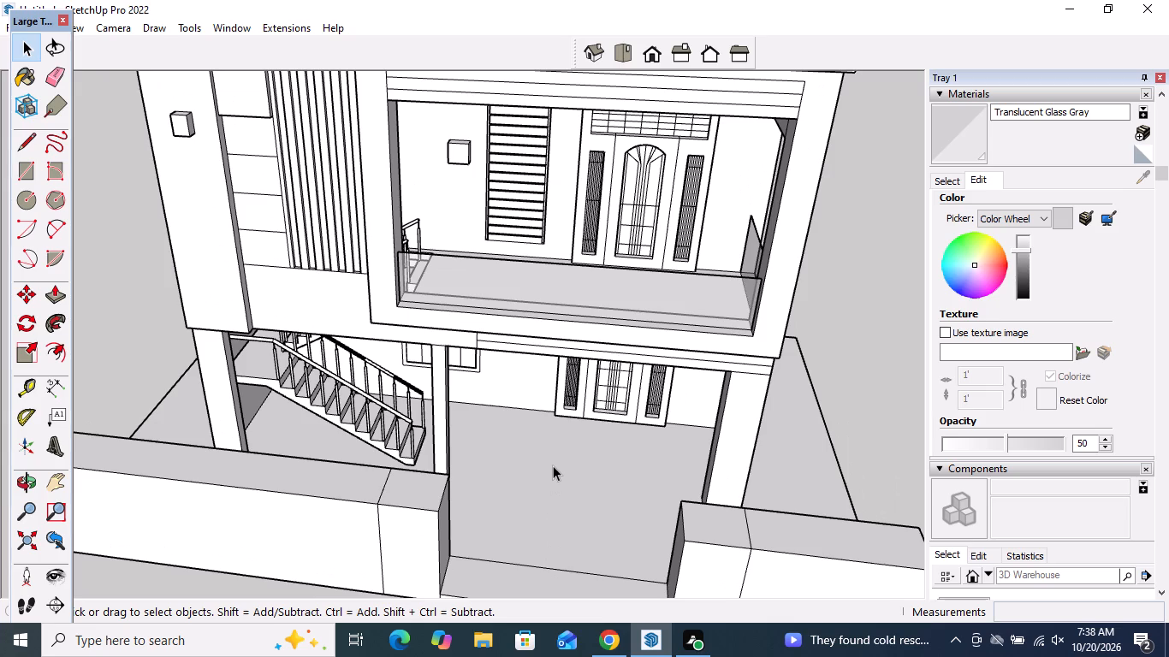
scroll(553, 465, down, 5)
middle_drag(553, 465, 543, 563)
scroll(543, 507, up, 2)
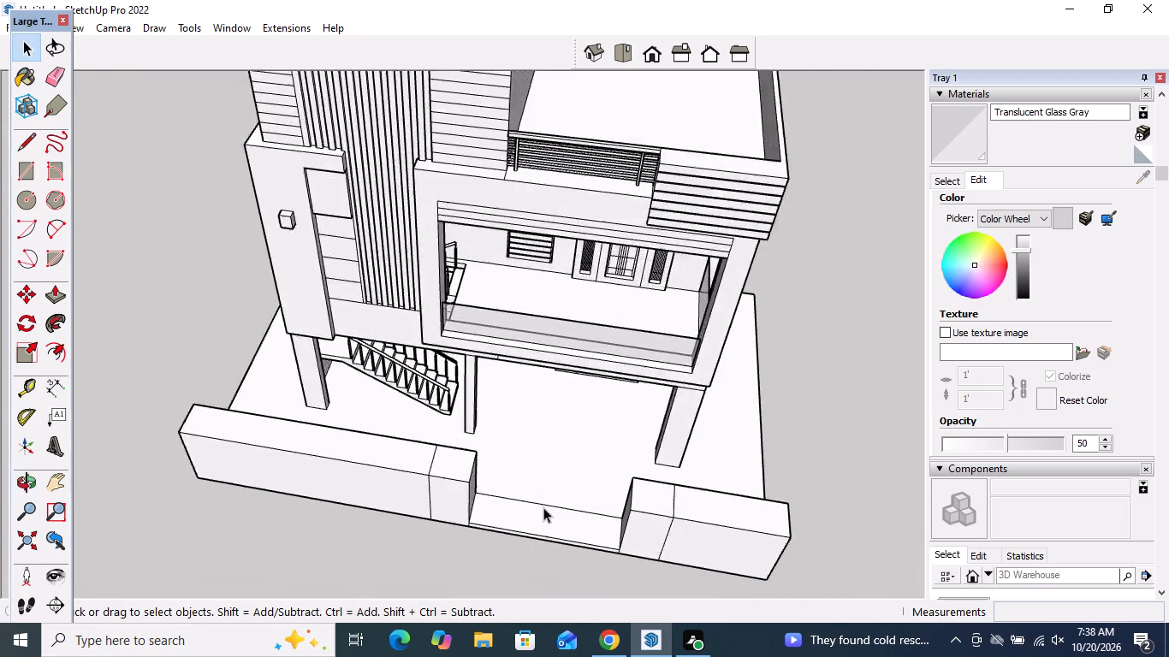
scroll(543, 507, up, 2)
click(542, 501)
key(Delete)
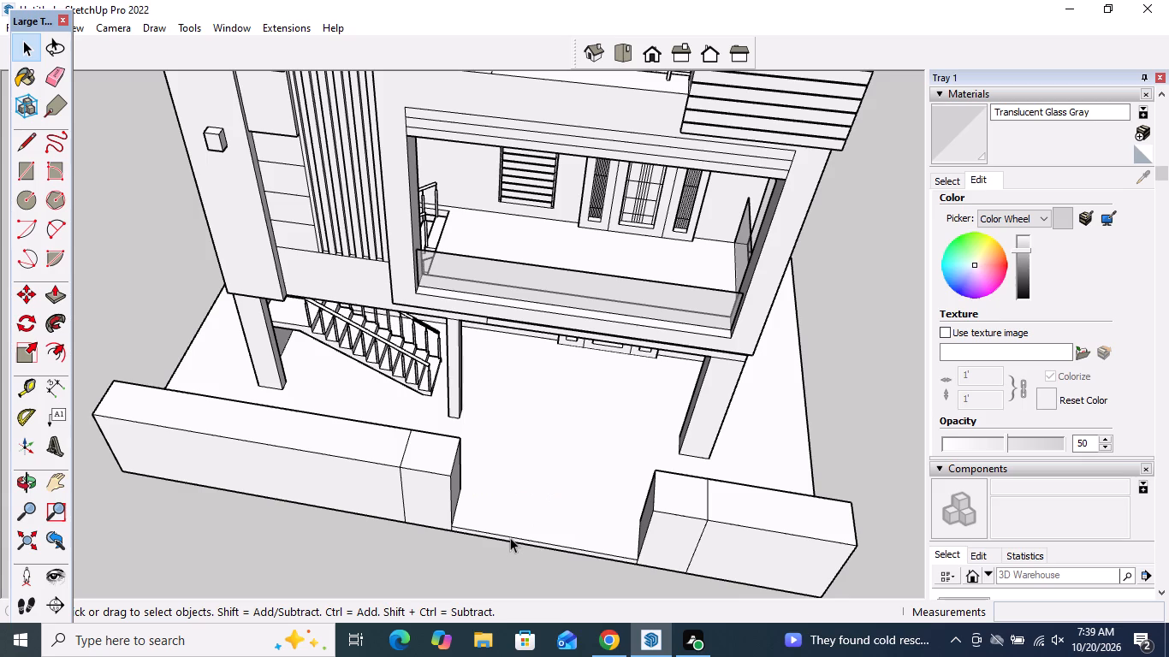
Draw two closely spaced vertical lines, about 5' 8 7/16" long, on the front of the longer wall section, near the column beside the staircase.
scroll(776, 429, down, 5)
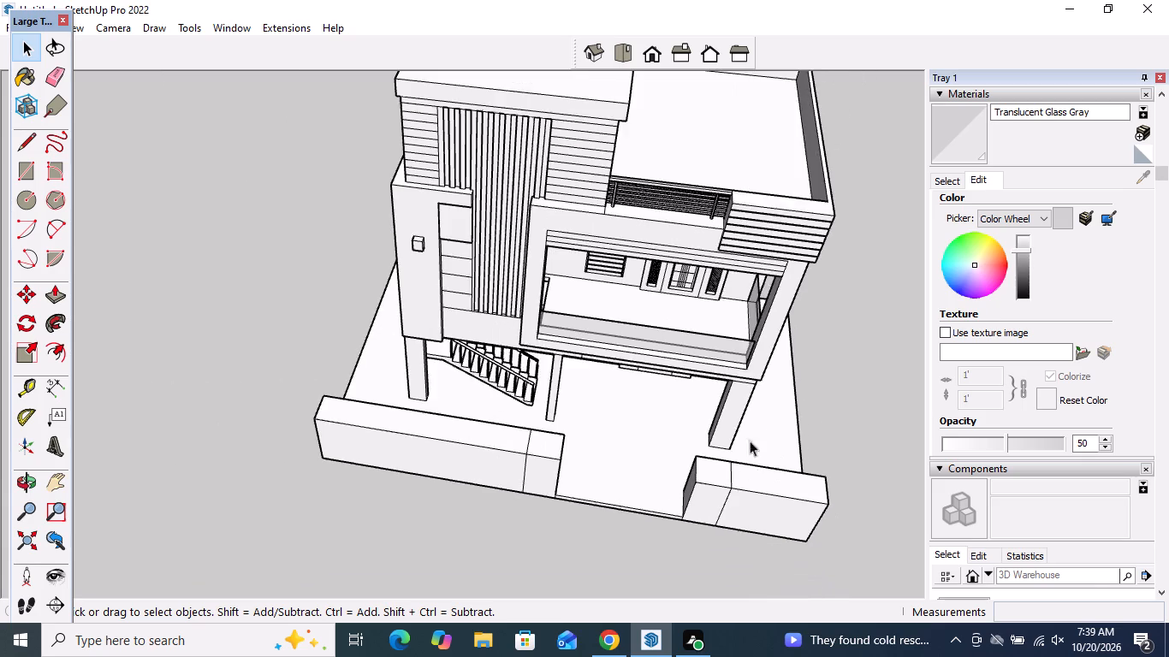
middle_drag(731, 453, 815, 357)
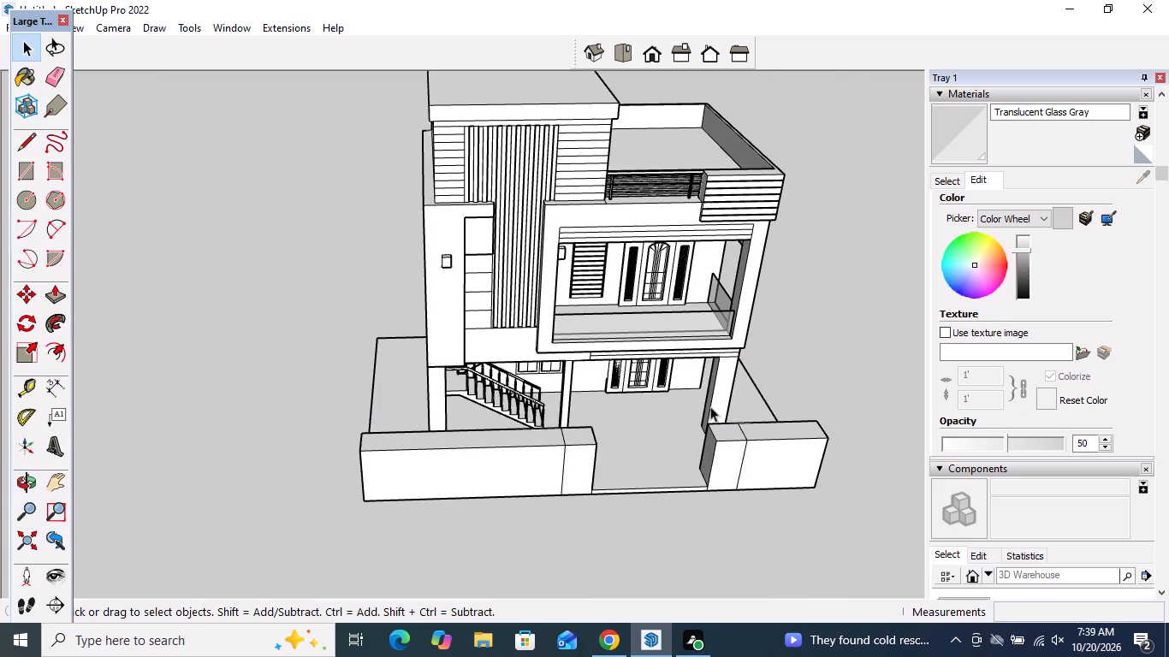
click(21, 145)
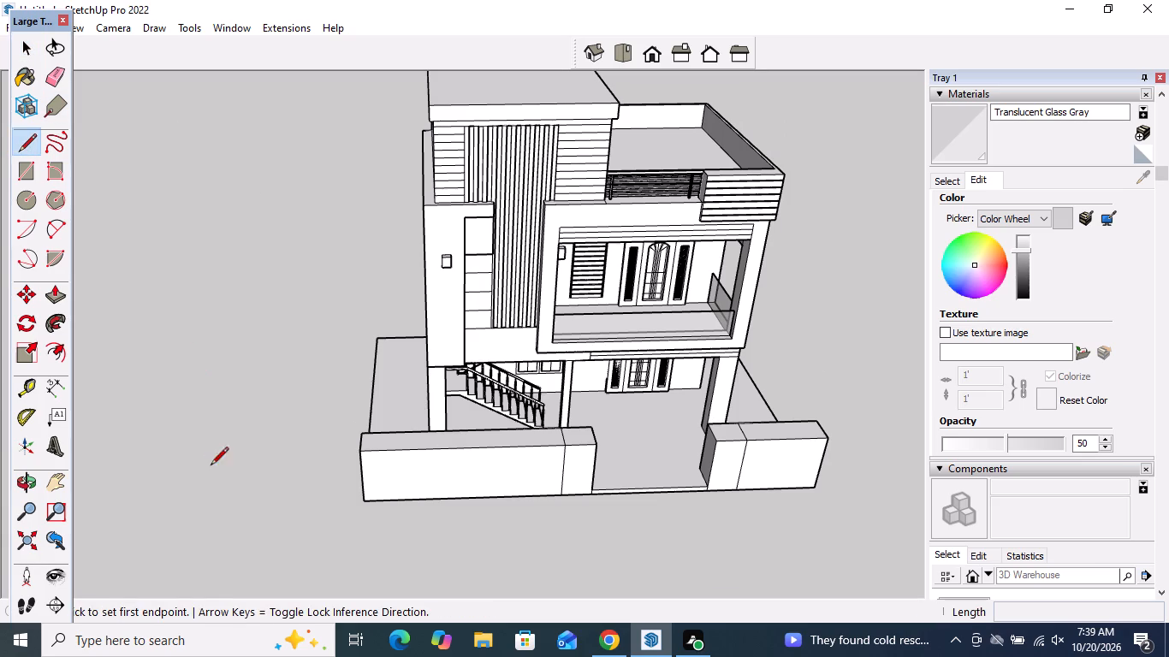
middle_drag(211, 464, 248, 327)
drag(463, 493, 463, 484)
click(462, 426)
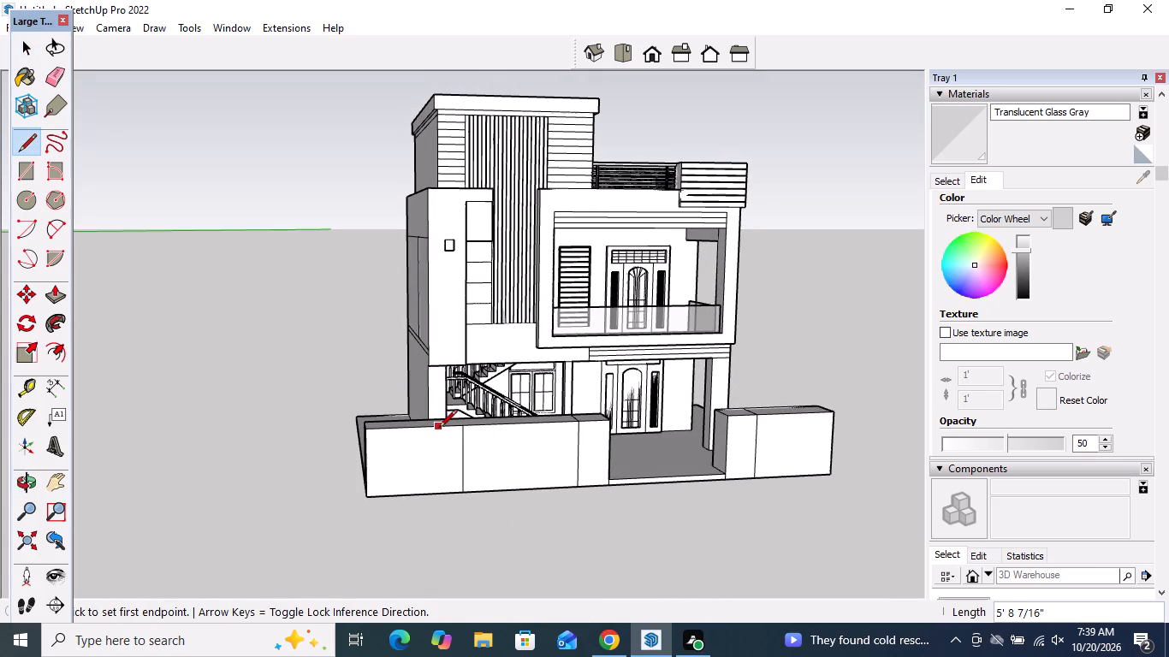
click(429, 426)
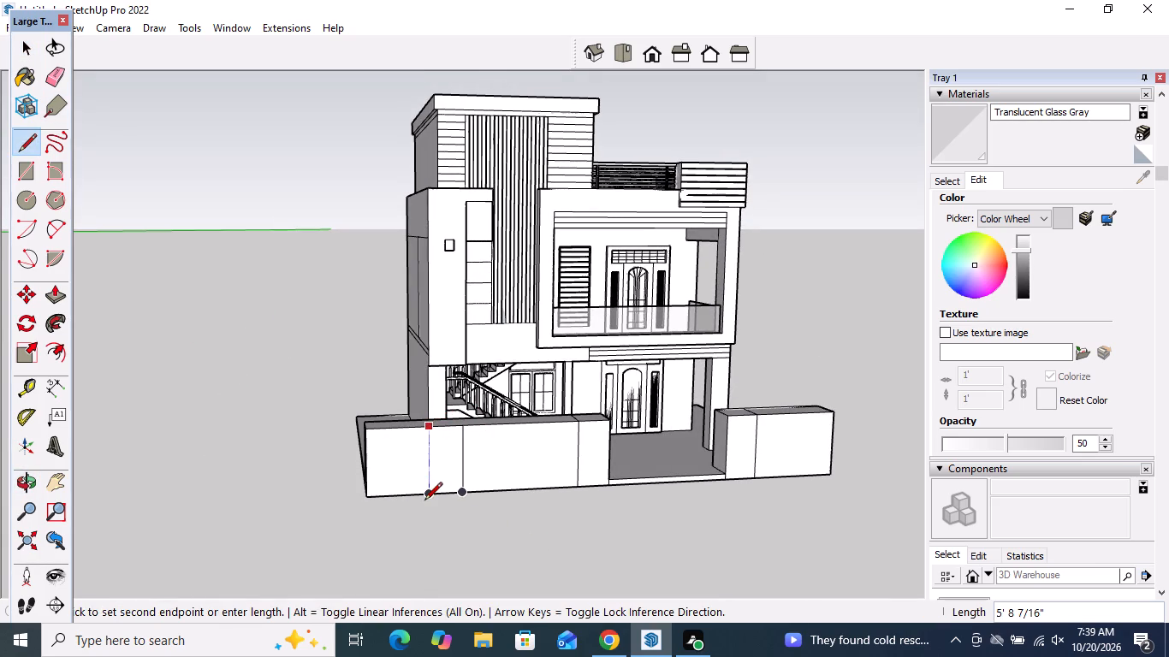
click(424, 498)
click(440, 561)
key(space)
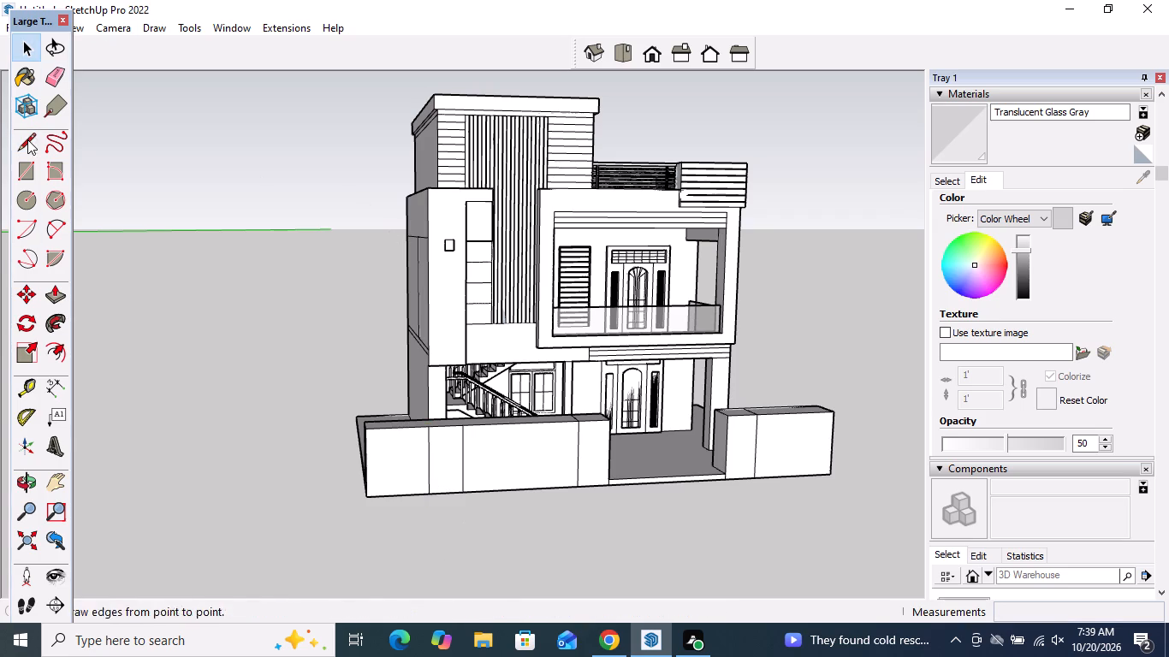
Extend the two new vertical pillar lines across the top of the longer wall section, each about 2' 6 1/4" long.
click(49, 304)
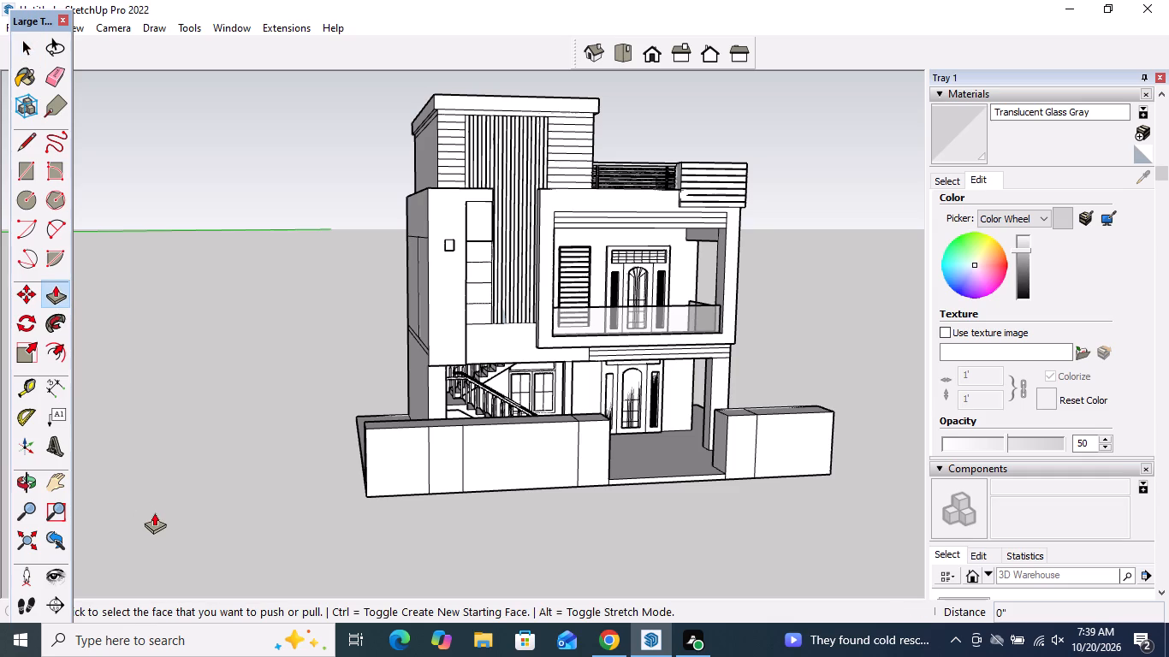
middle_drag(373, 500, 320, 633)
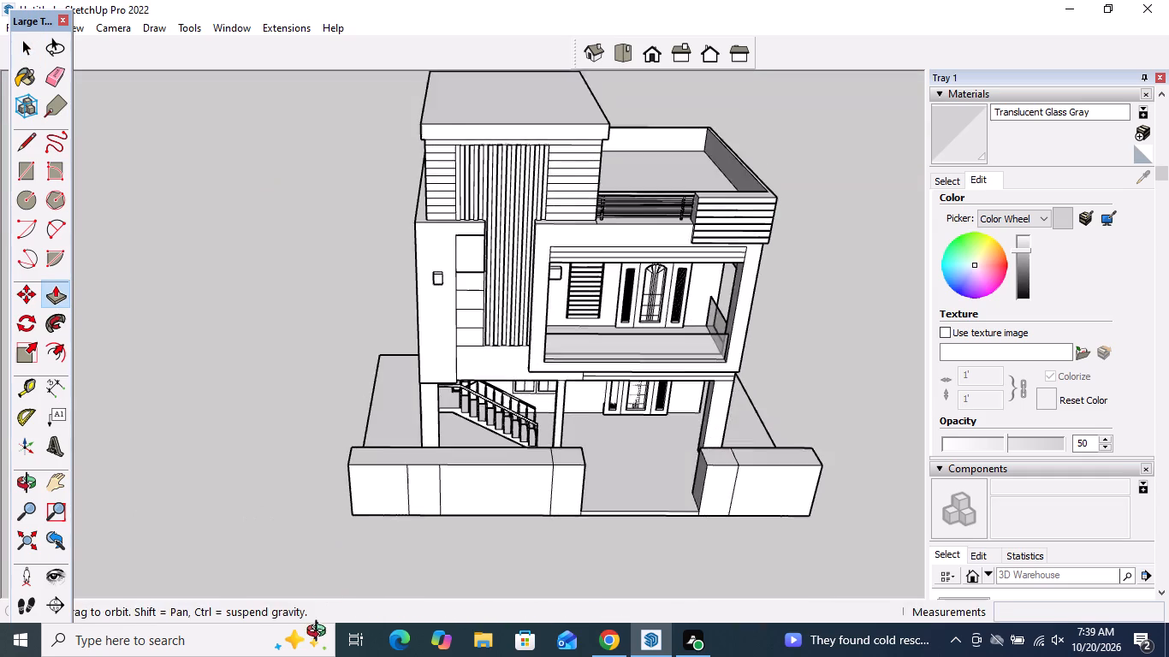
middle_drag(320, 633, 320, 634)
scroll(494, 453, up, 3)
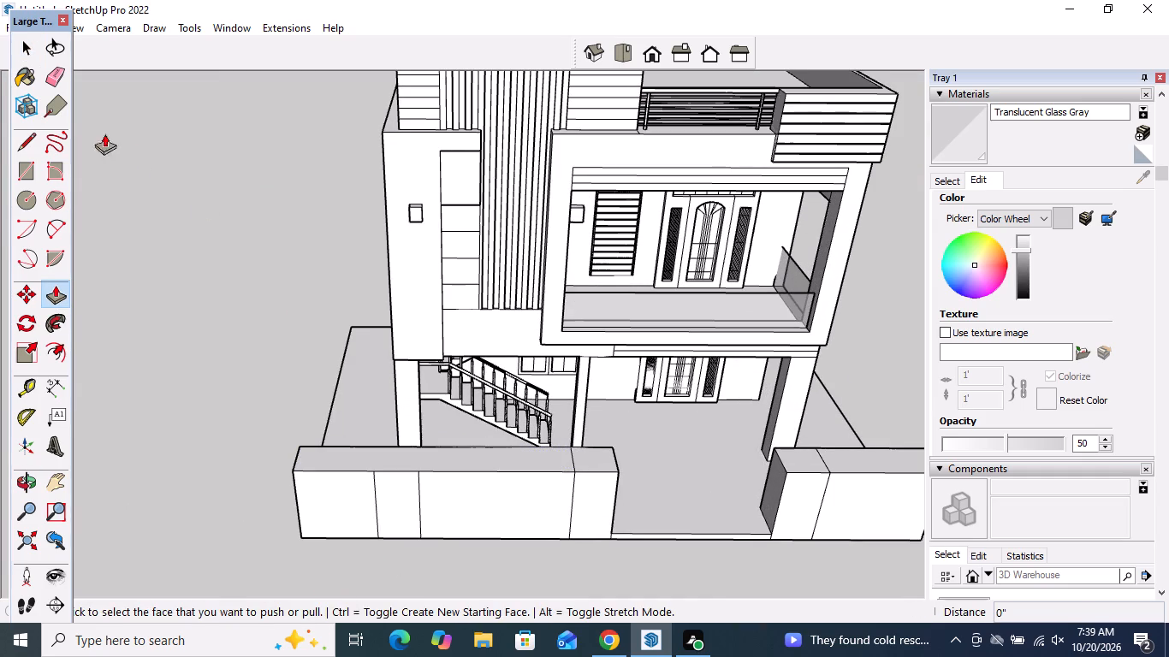
click(32, 130)
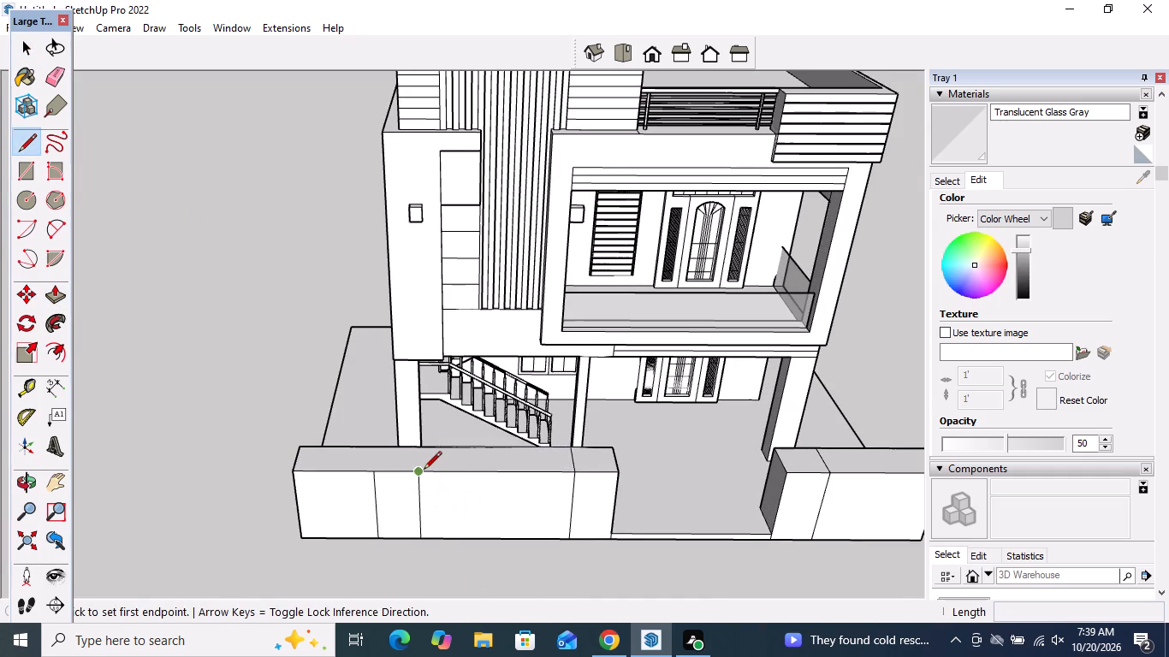
click(420, 471)
click(423, 448)
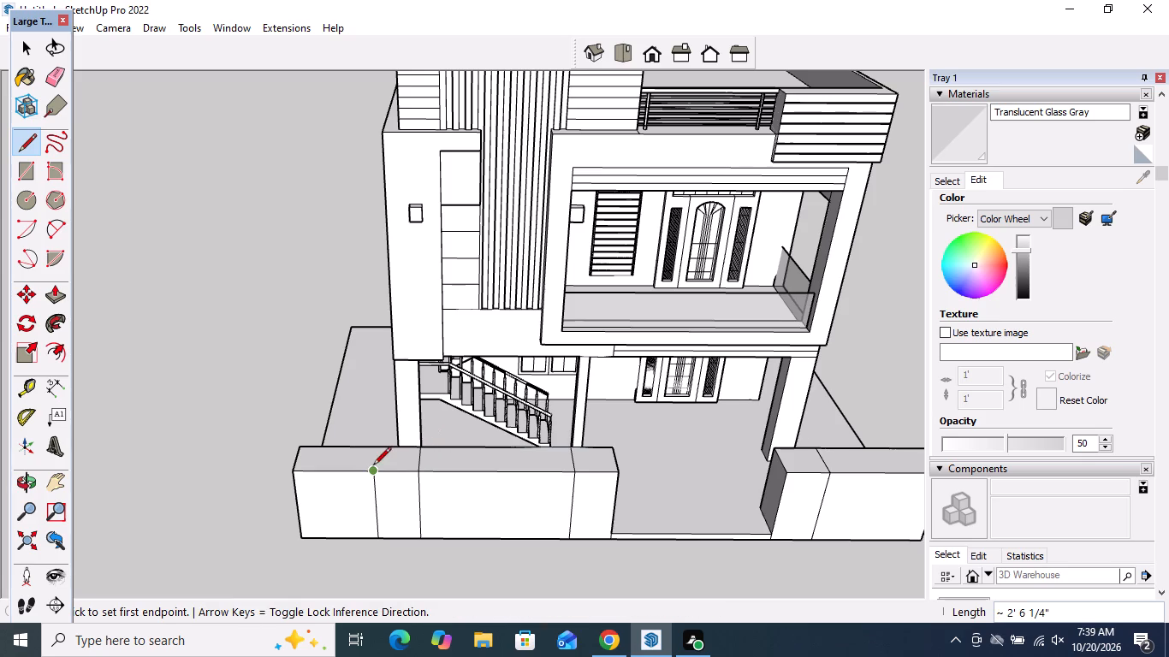
click(374, 472)
click(377, 450)
key(space)
Push the tops of the wall sections between and beyond the pillars down 10 1/2", leaving the three pillars at full height.
click(62, 282)
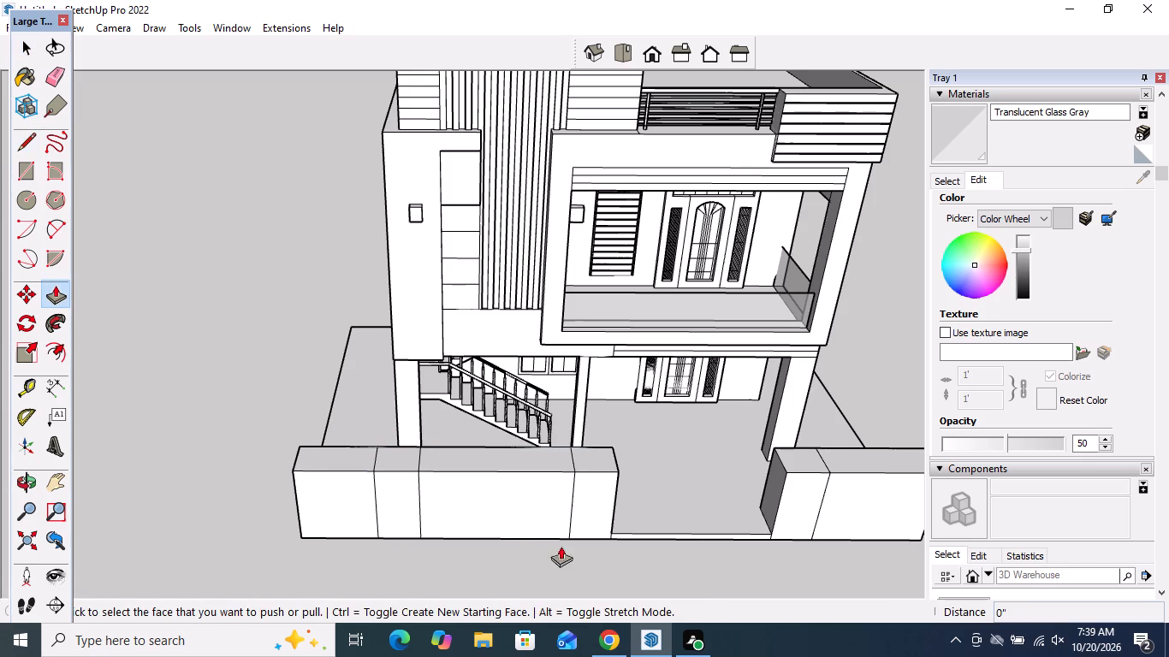
click(536, 452)
click(531, 462)
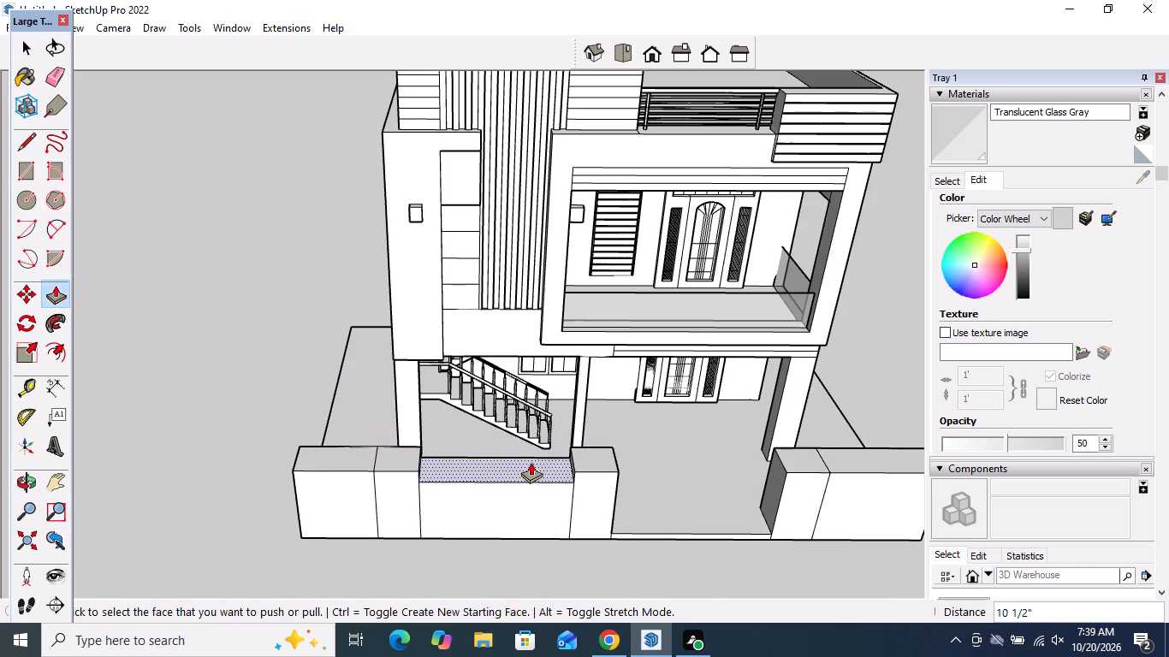
double_click(872, 455)
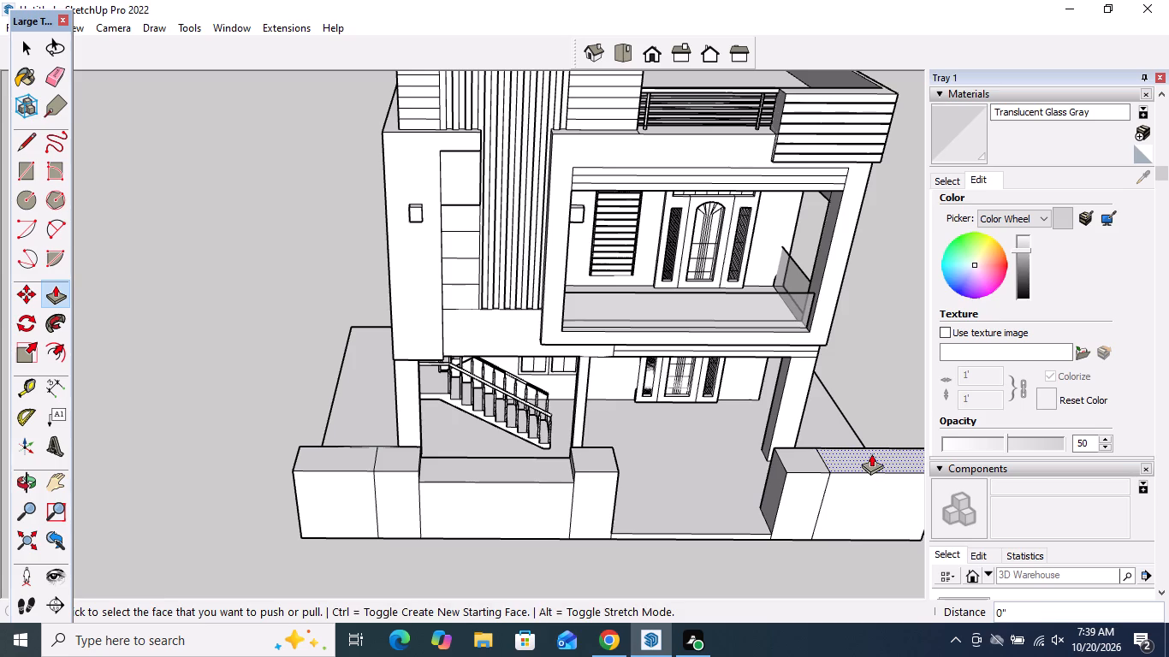
key(space)
scroll(706, 452, down, 1)
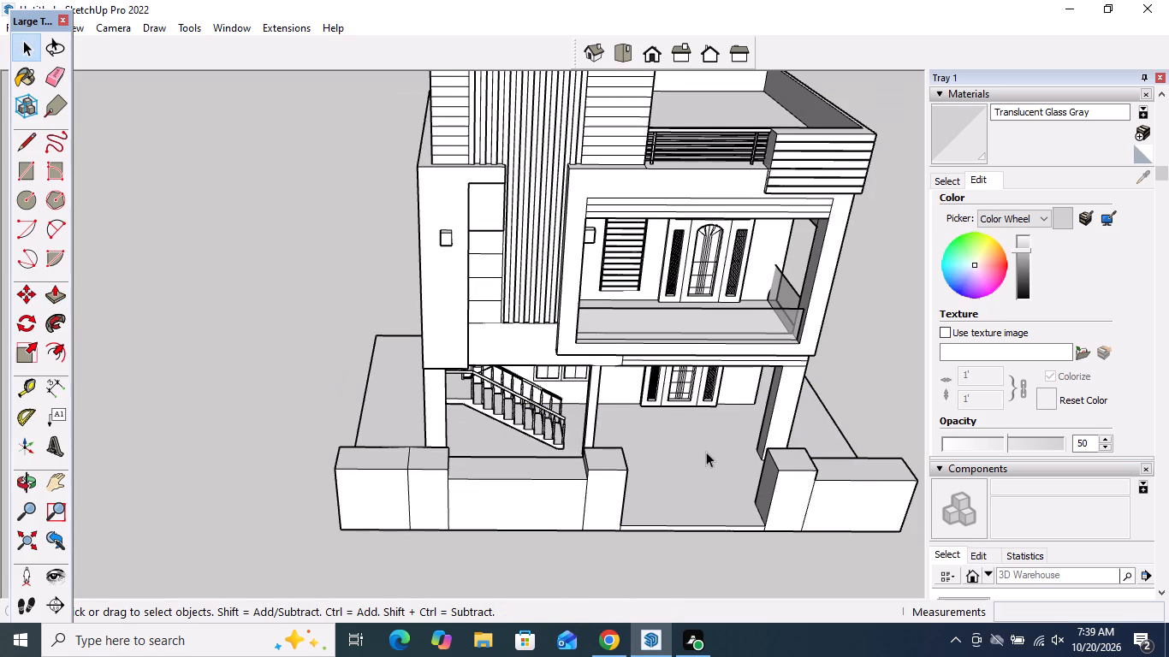
middle_drag(685, 485, 711, 311)
scroll(656, 371, down, 4)
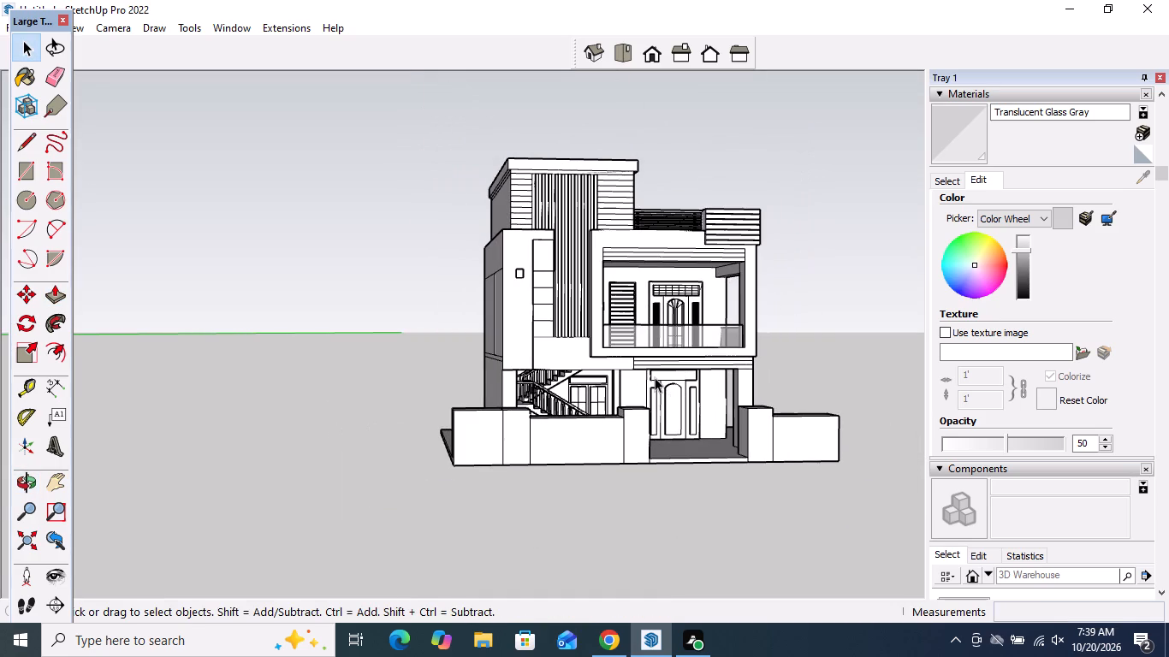
click(63, 298)
middle_drag(474, 453, 442, 576)
scroll(441, 456, up, 3)
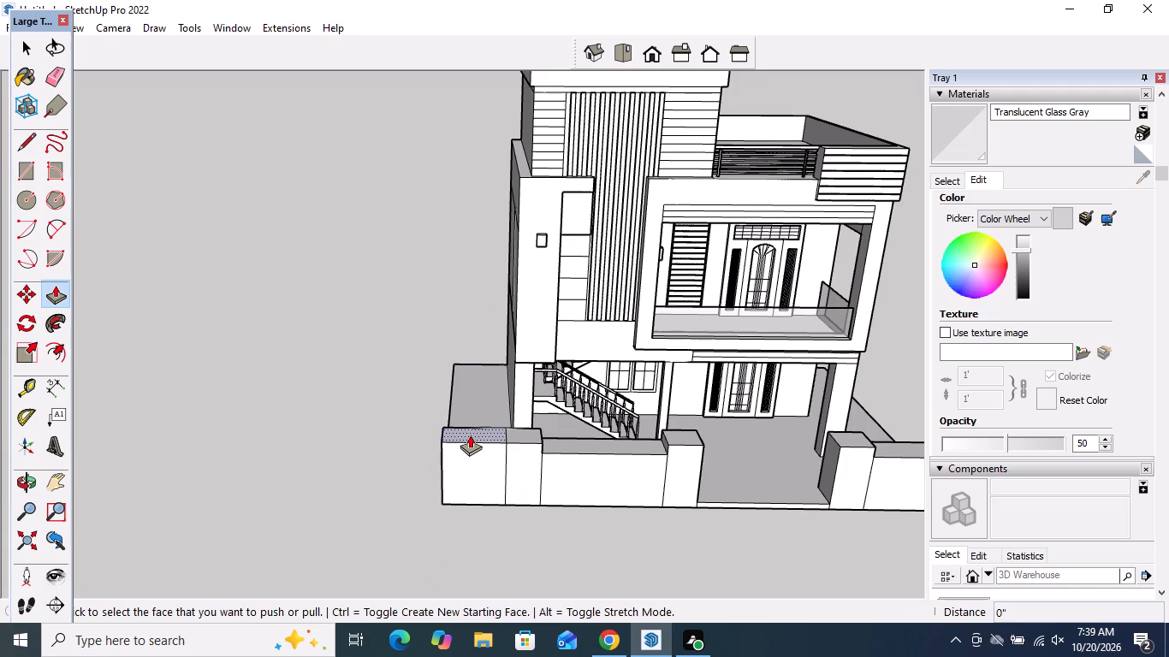
double_click(470, 434)
scroll(463, 453, down, 3)
key(space)
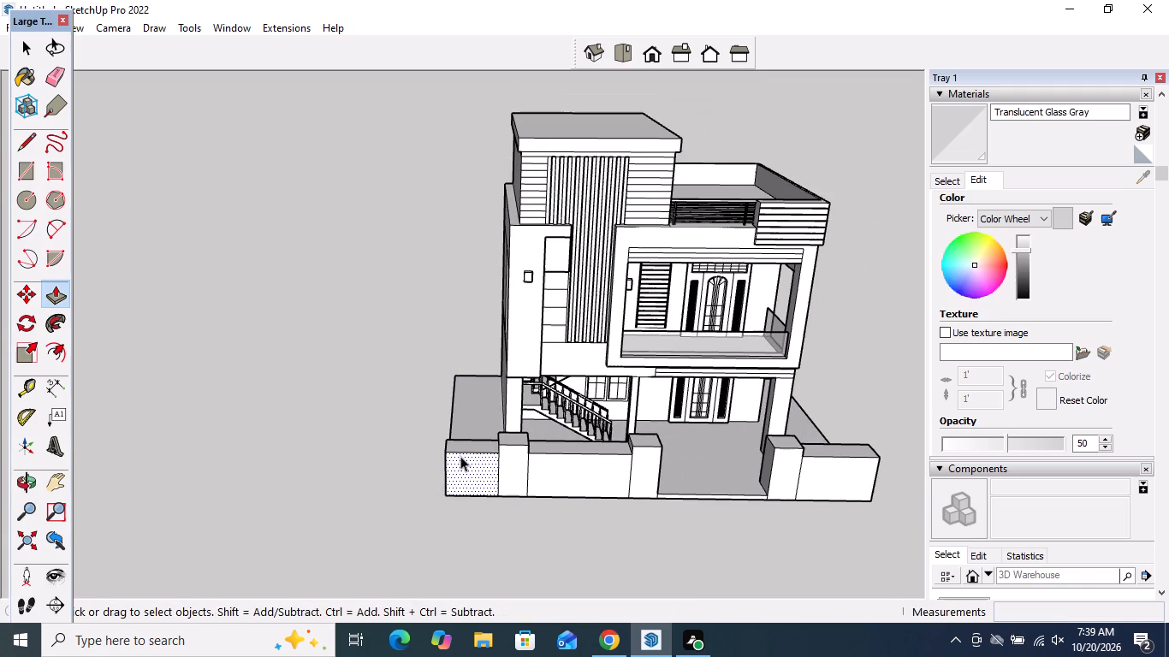
Draw lines near the top of the staircase-side gate pillar, about 2' 9 1/8" across its front and 2' 6 1/4" across its gate-facing side.
middle_drag(849, 563, 837, 498)
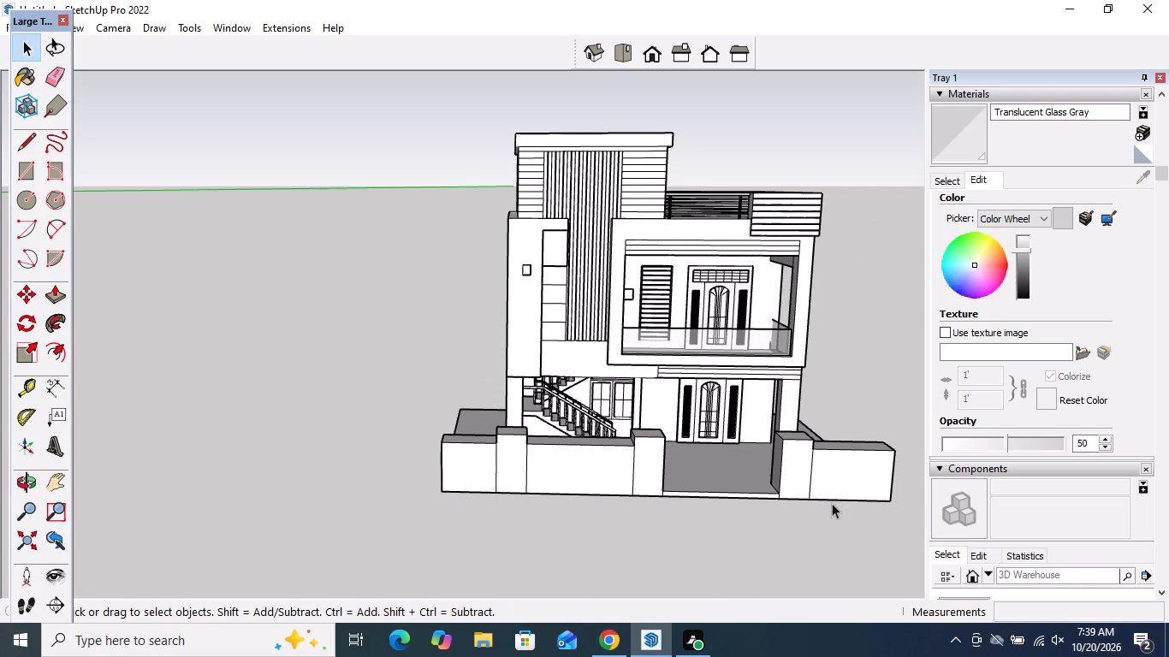
scroll(832, 503, up, 6)
middle_drag(832, 503, 673, 489)
scroll(566, 423, up, 2)
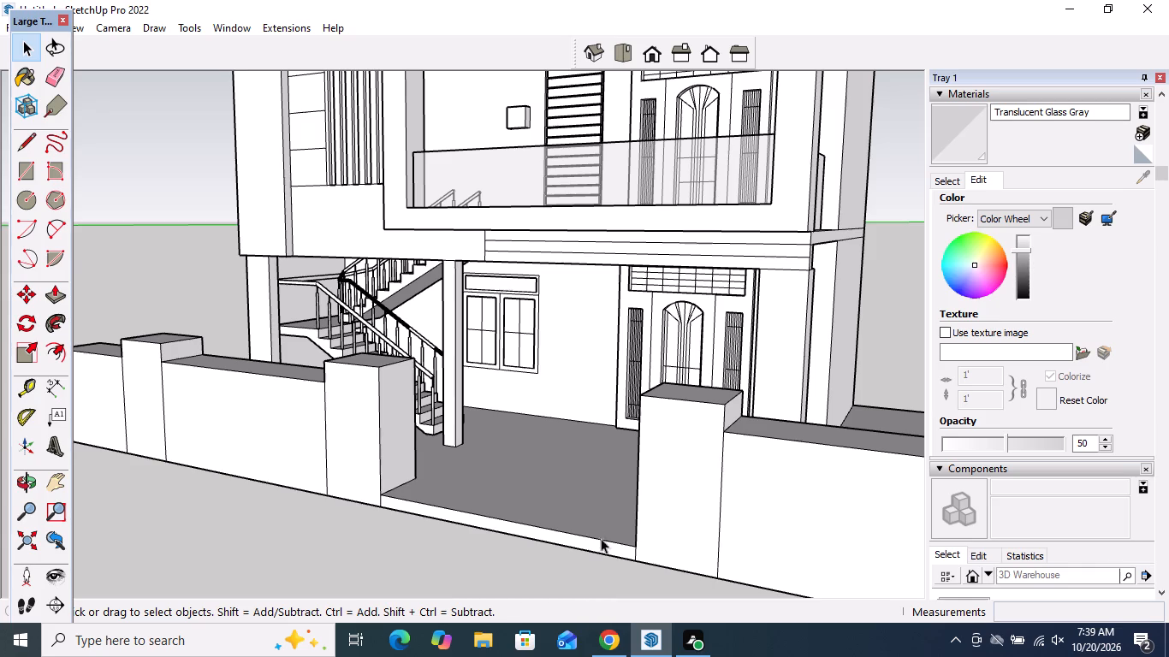
scroll(472, 353, up, 3)
scroll(347, 361, up, 2)
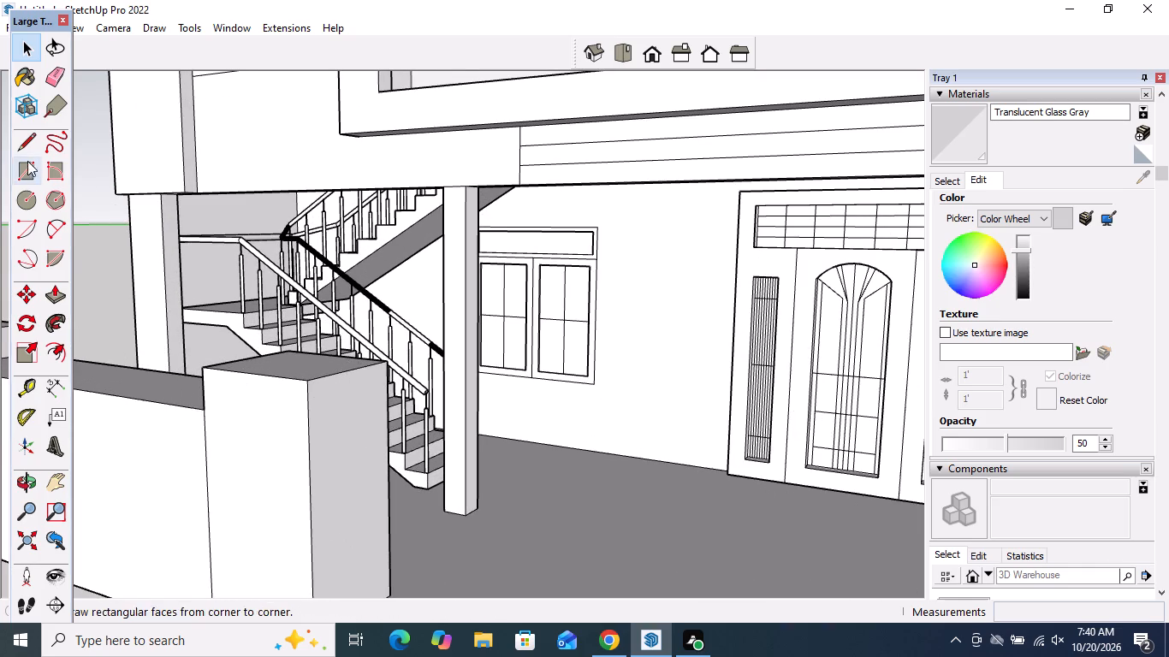
click(36, 149)
click(201, 418)
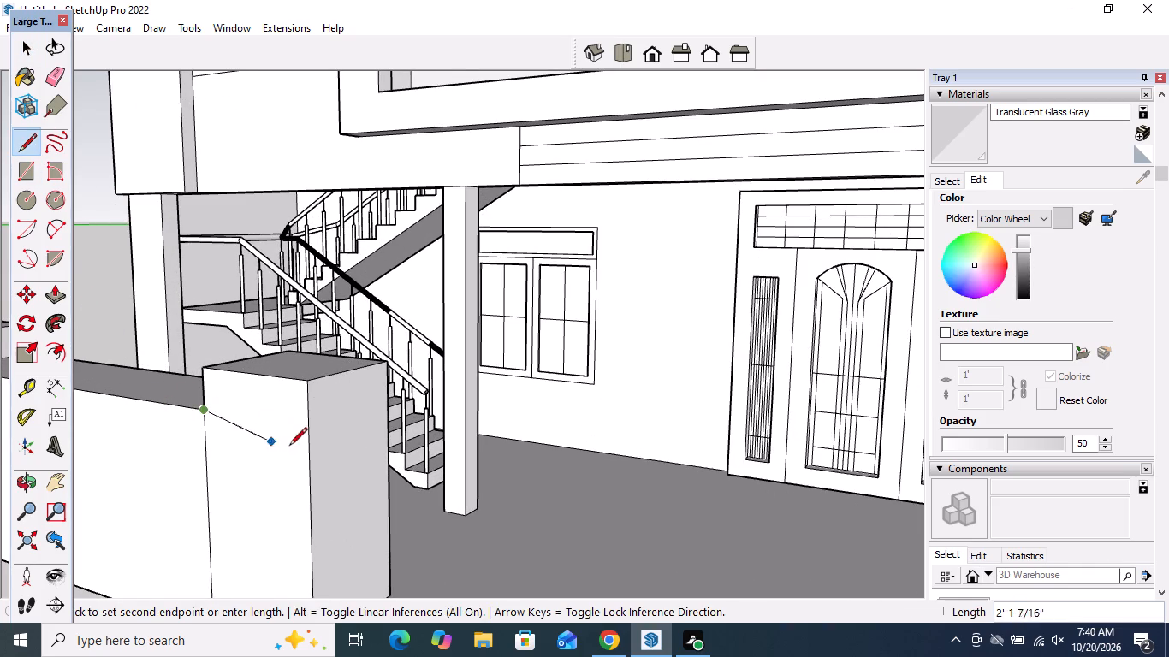
click(306, 424)
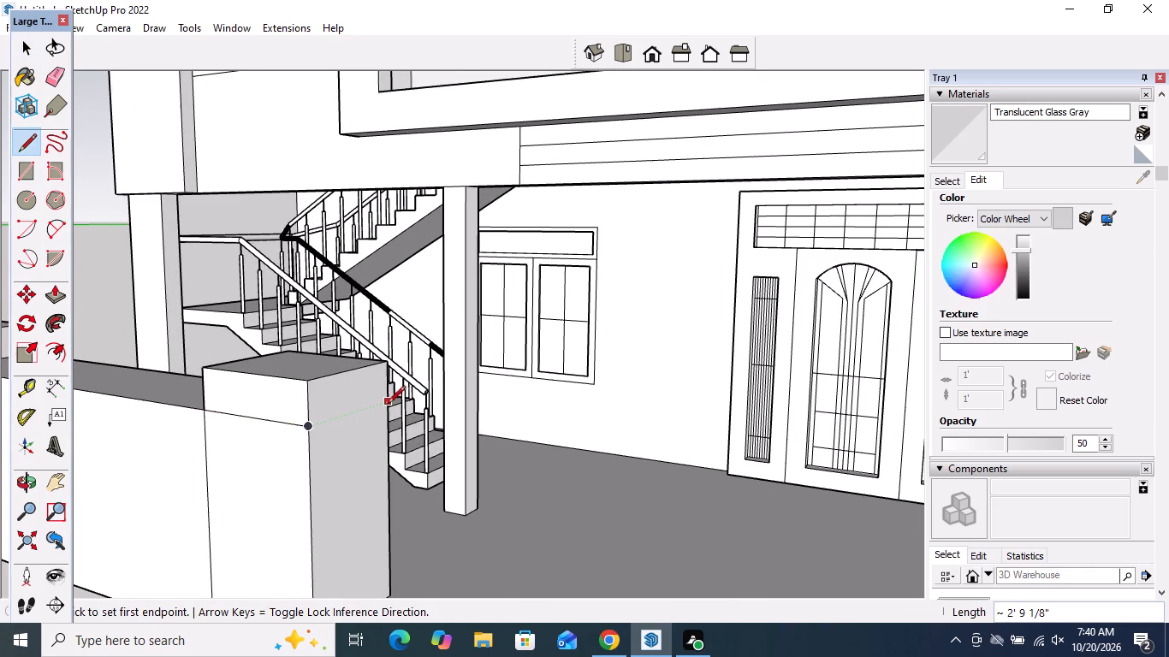
drag(306, 429, 335, 425)
click(385, 403)
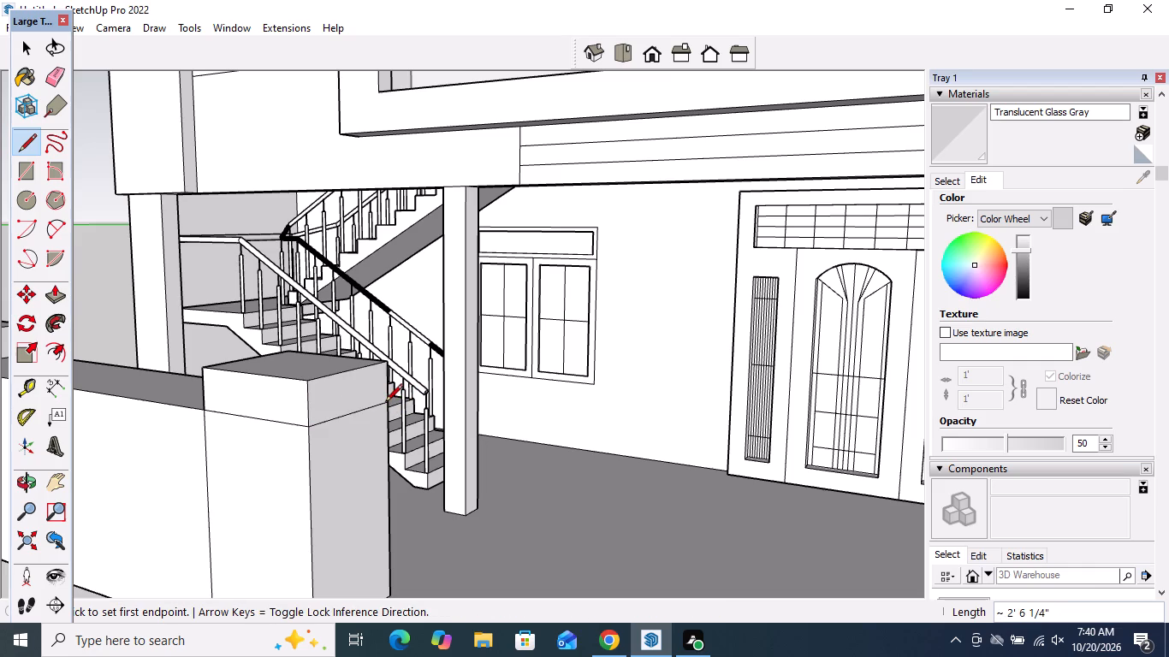
key(space)
Delete the line across the front face of the staircase-side gate pillar.
click(266, 419)
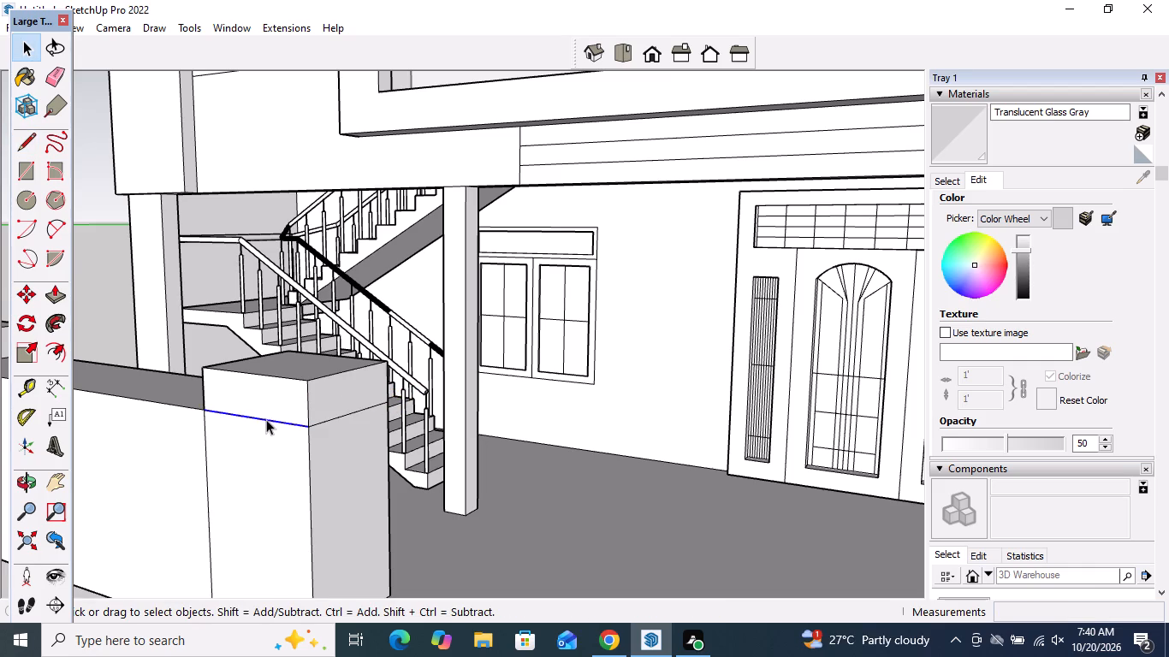
key(Delete)
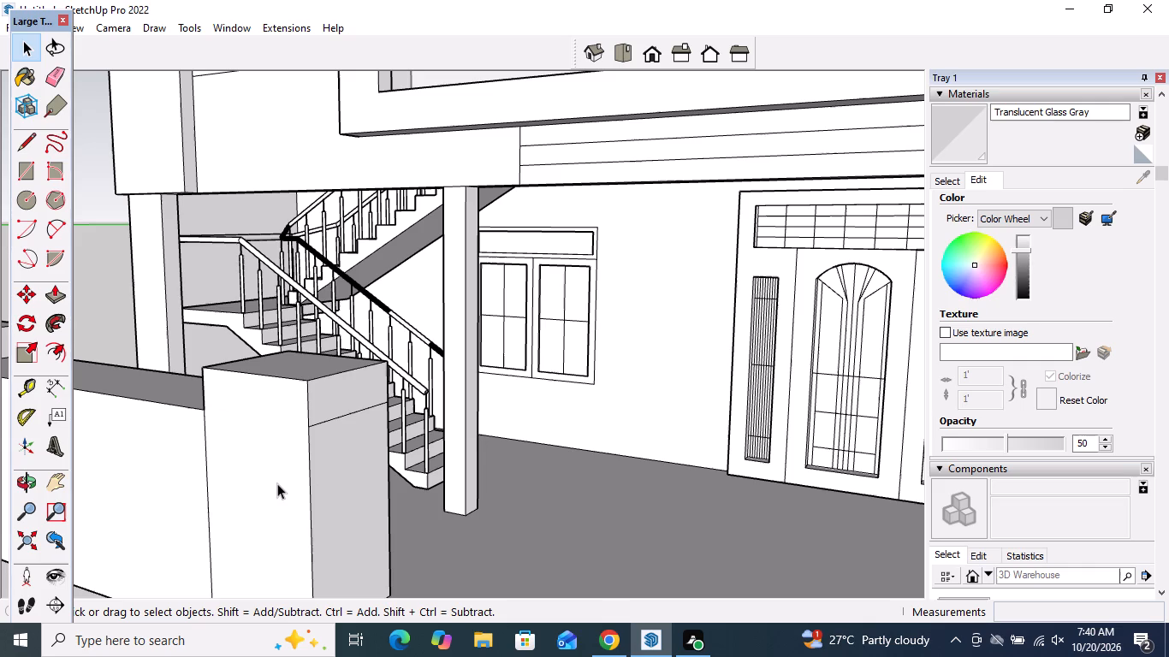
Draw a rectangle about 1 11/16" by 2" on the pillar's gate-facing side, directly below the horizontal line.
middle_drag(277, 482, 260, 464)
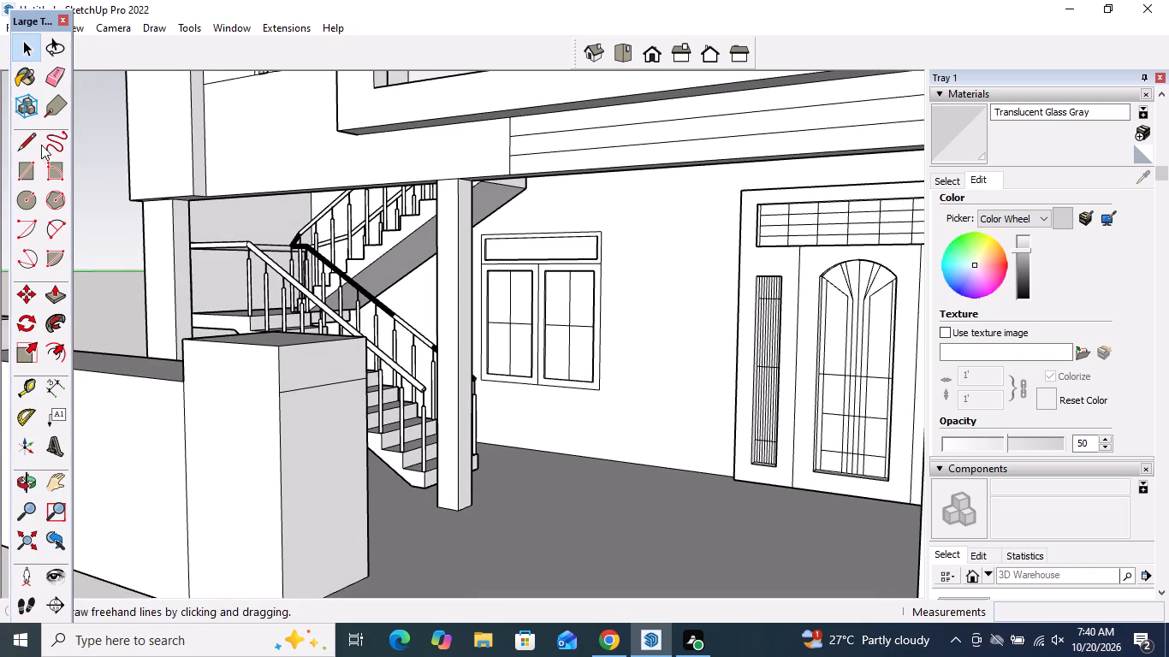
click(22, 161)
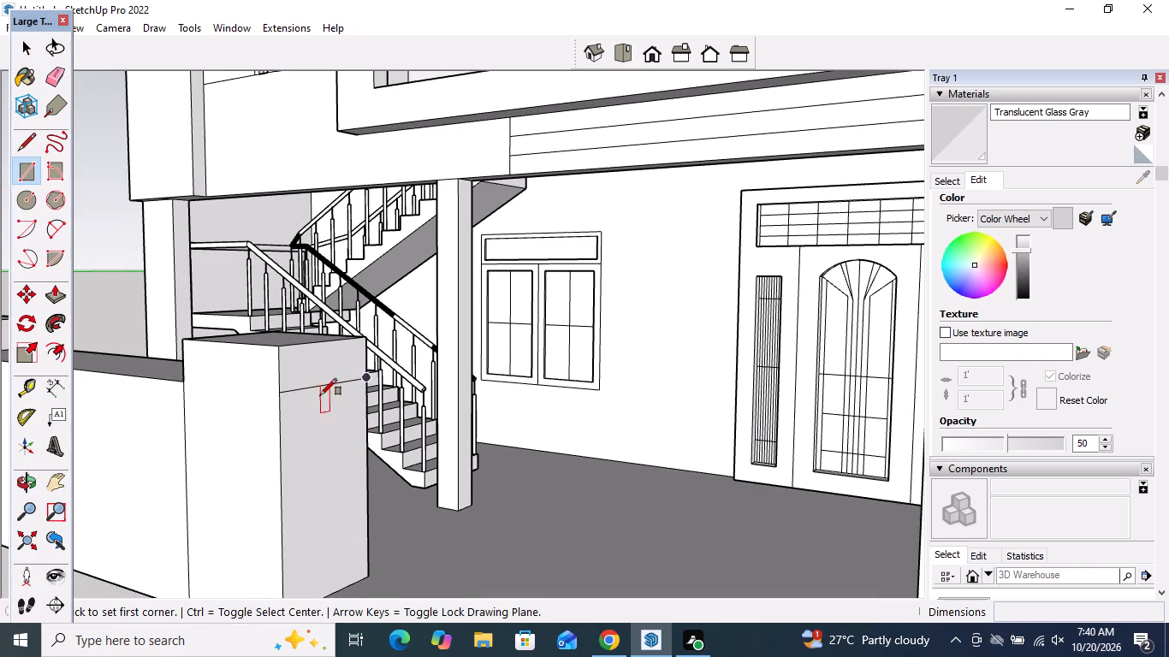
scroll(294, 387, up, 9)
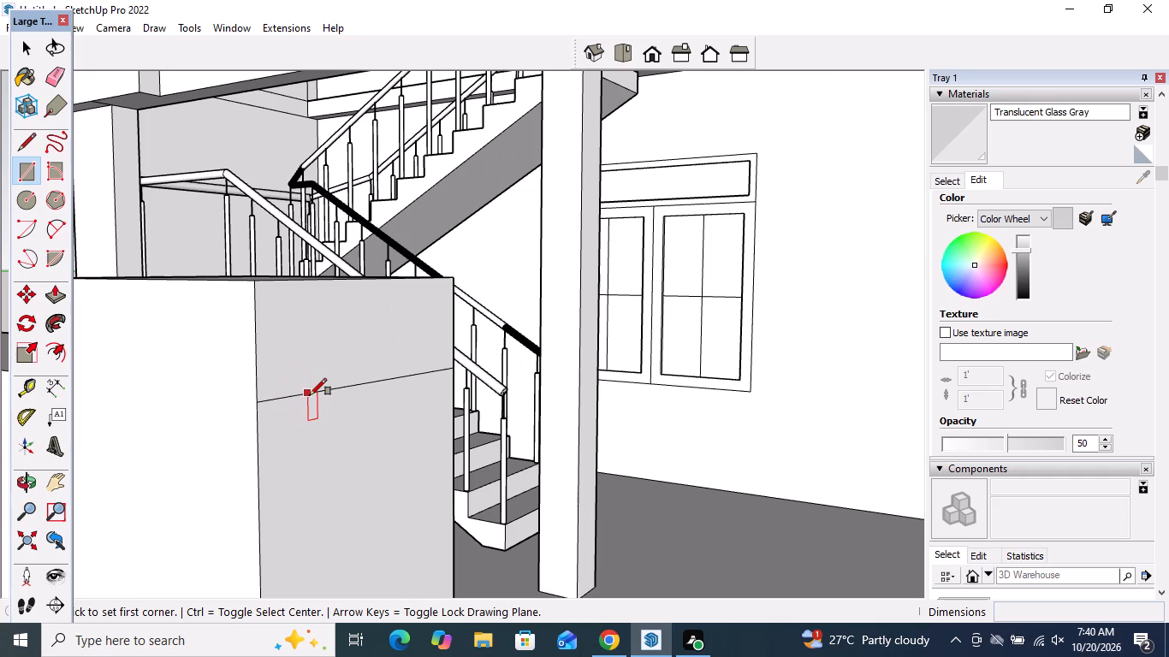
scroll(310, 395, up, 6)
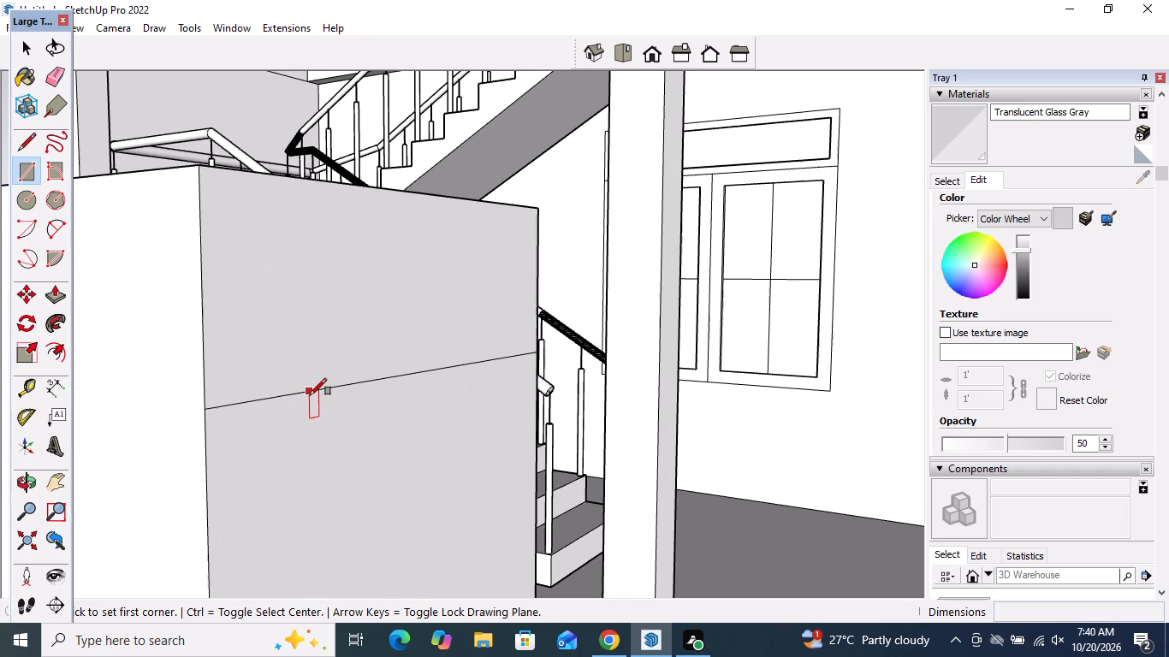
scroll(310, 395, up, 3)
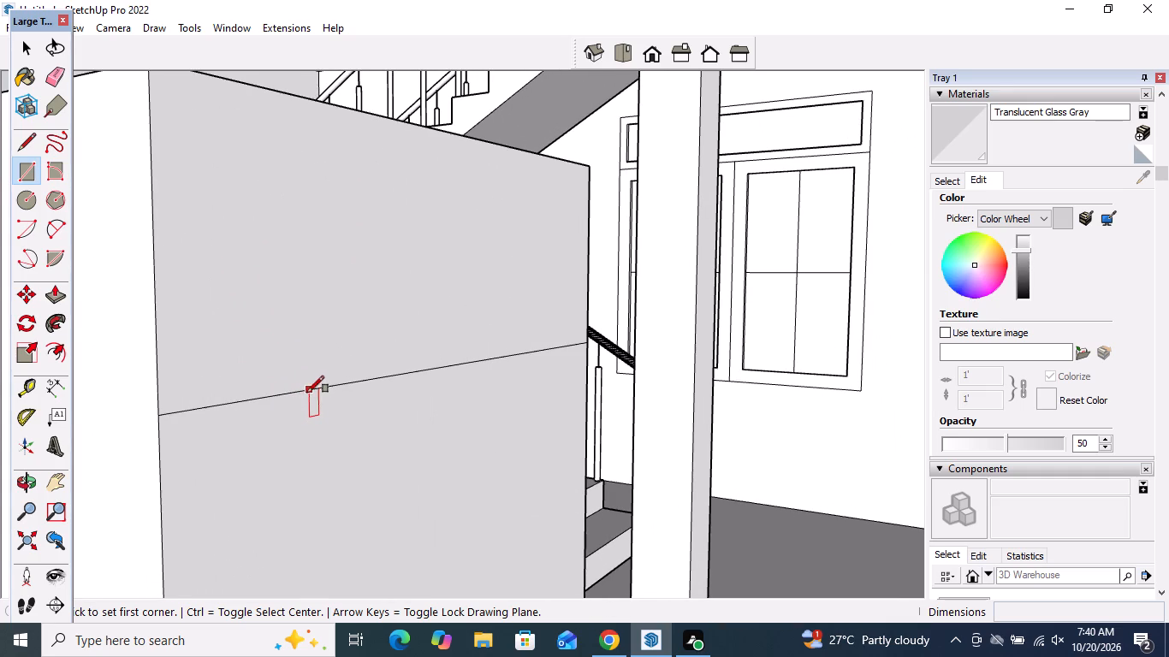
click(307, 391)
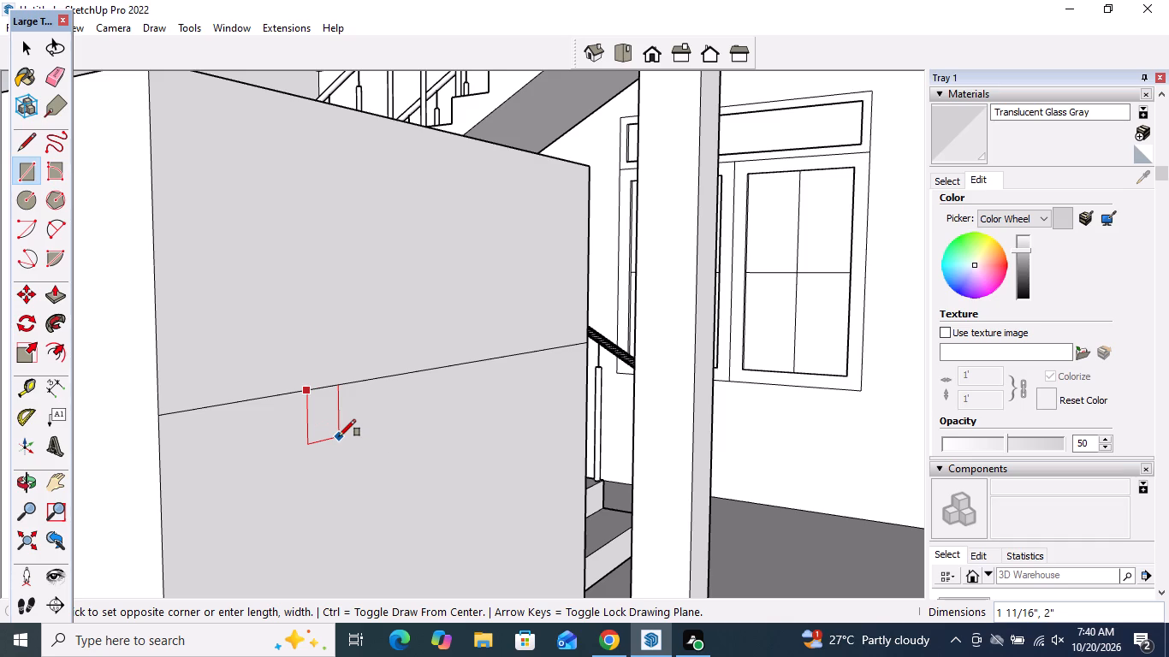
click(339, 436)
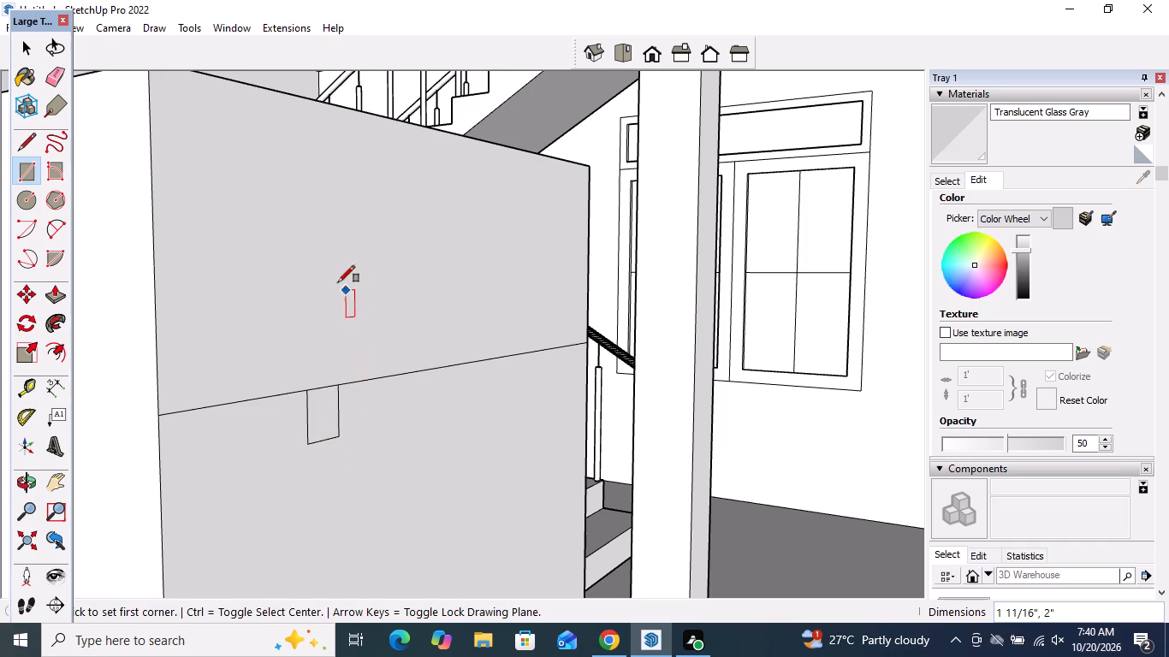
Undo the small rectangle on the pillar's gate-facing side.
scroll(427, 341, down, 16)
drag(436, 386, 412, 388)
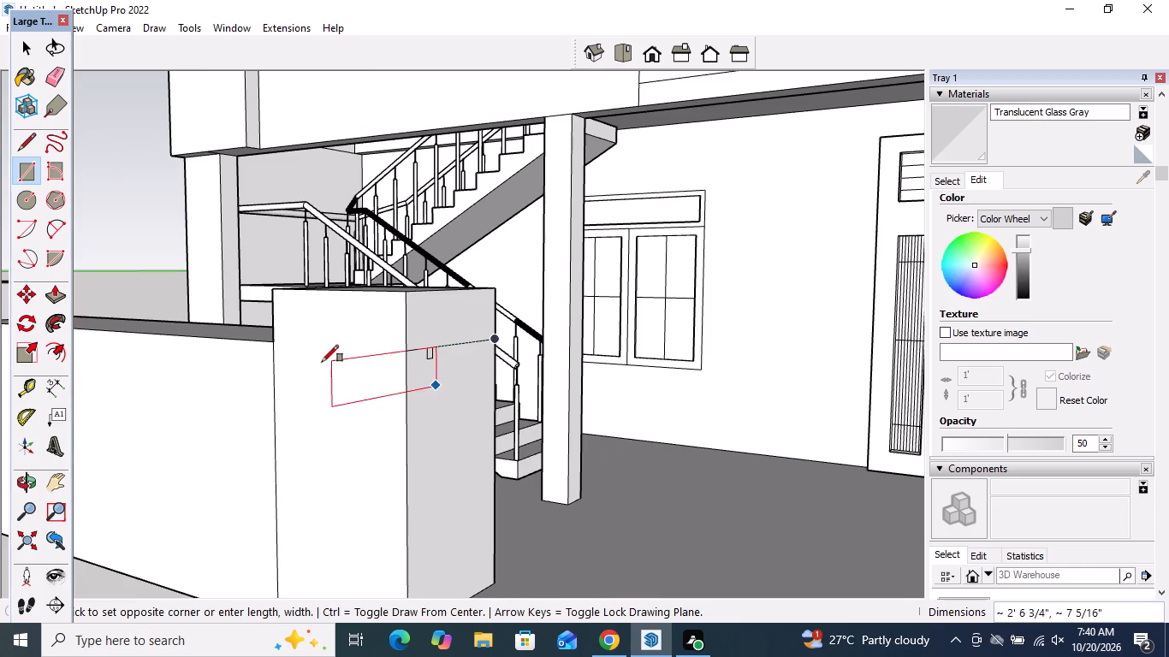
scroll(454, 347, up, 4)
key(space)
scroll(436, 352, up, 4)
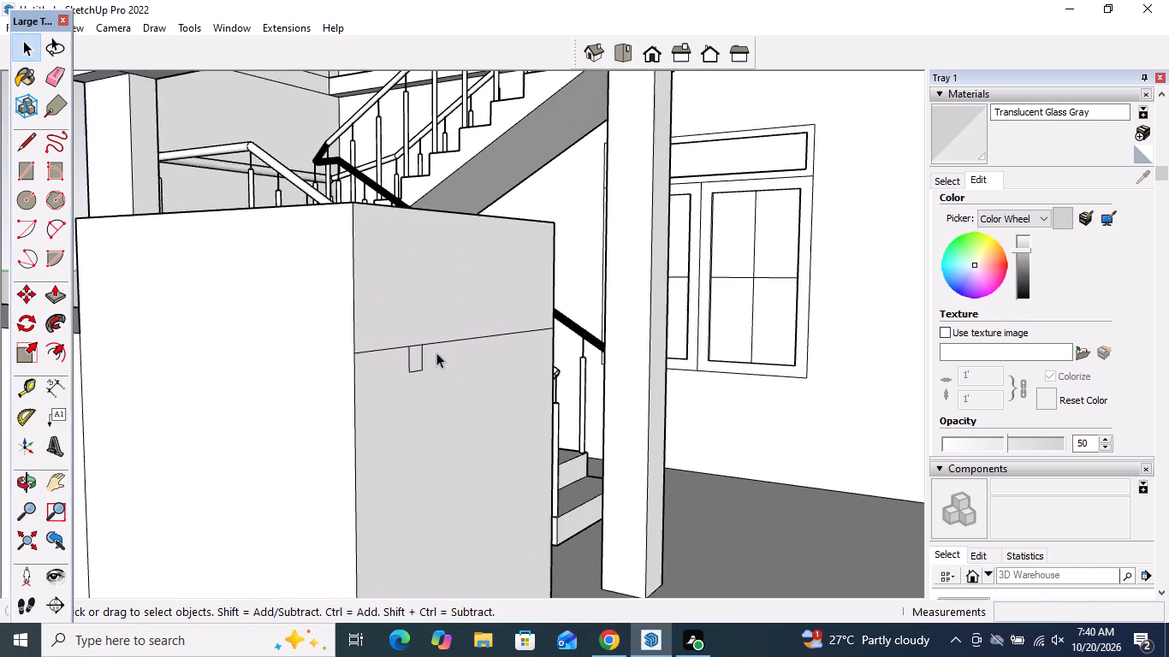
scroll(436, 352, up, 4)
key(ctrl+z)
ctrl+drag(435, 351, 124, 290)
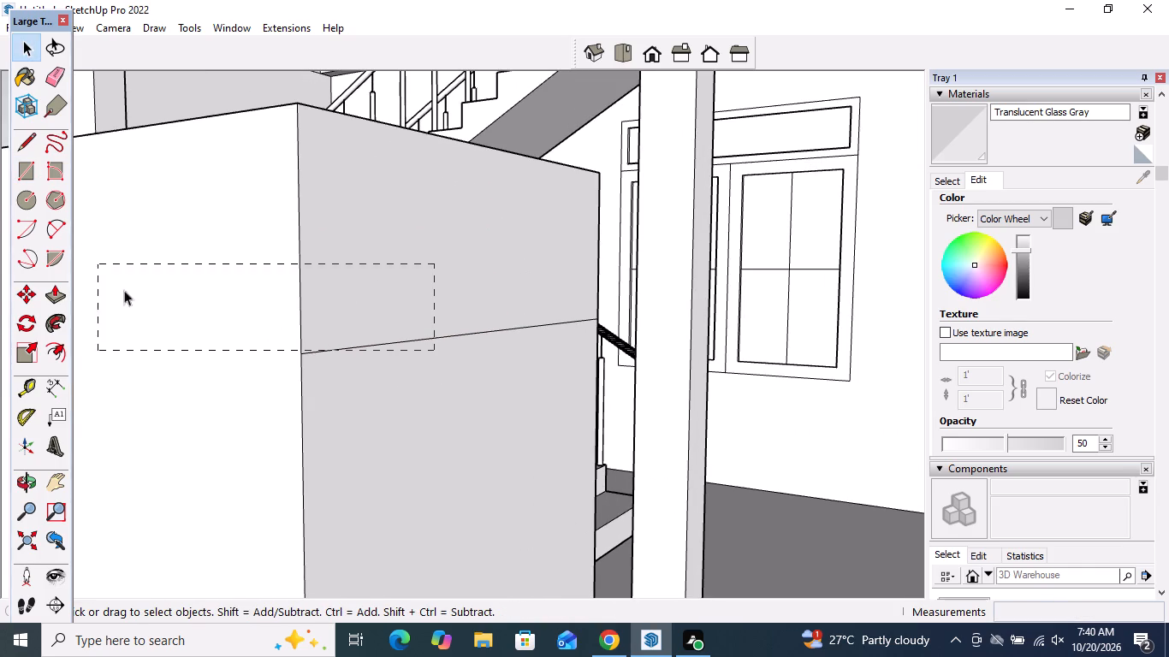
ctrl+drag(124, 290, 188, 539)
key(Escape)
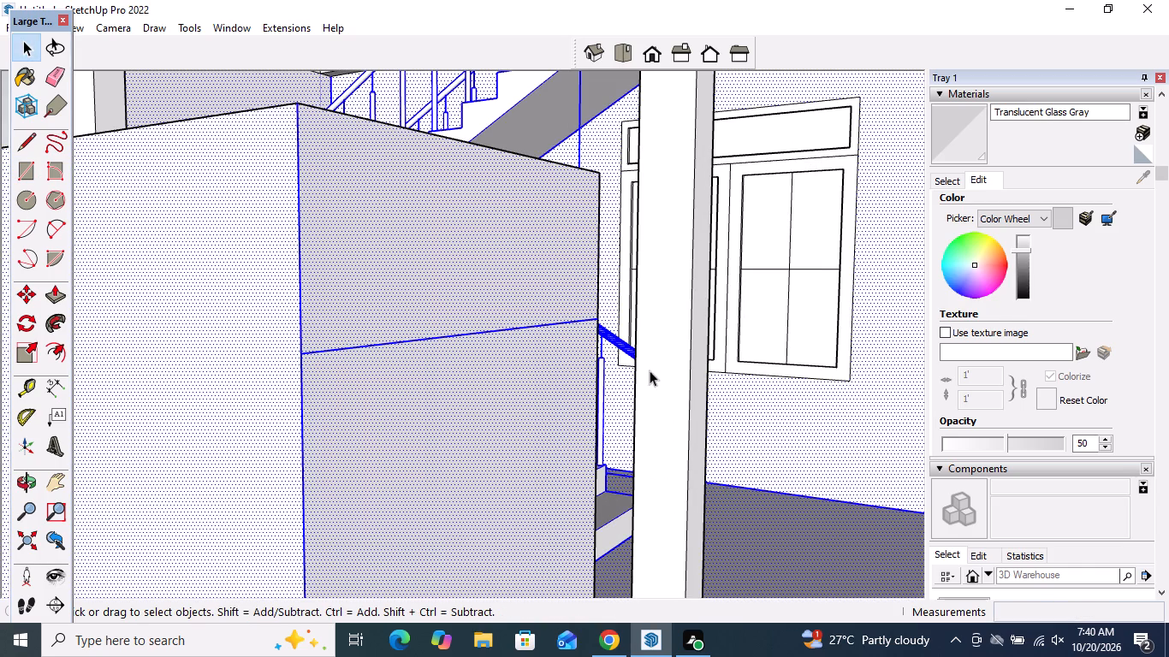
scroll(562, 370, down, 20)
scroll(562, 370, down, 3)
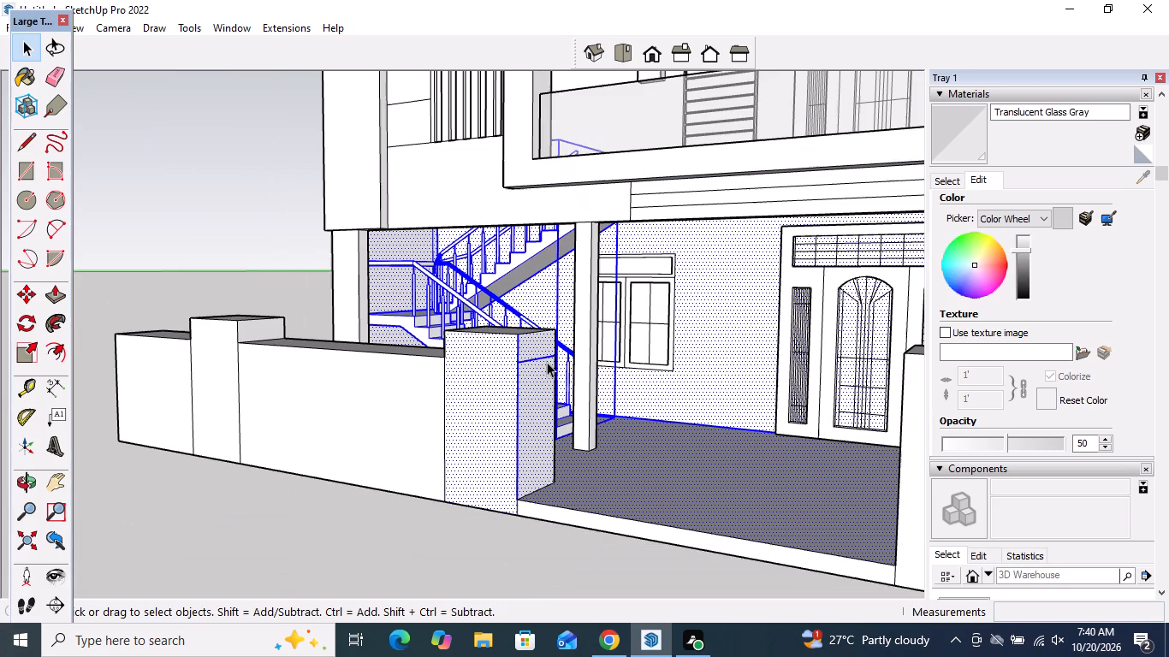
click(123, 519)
Draw a rectangle about 7 9/16" by 4 1/8" on the staircase-side pillar's gate-facing side, directly below the horizontal line.
scroll(605, 438, up, 6)
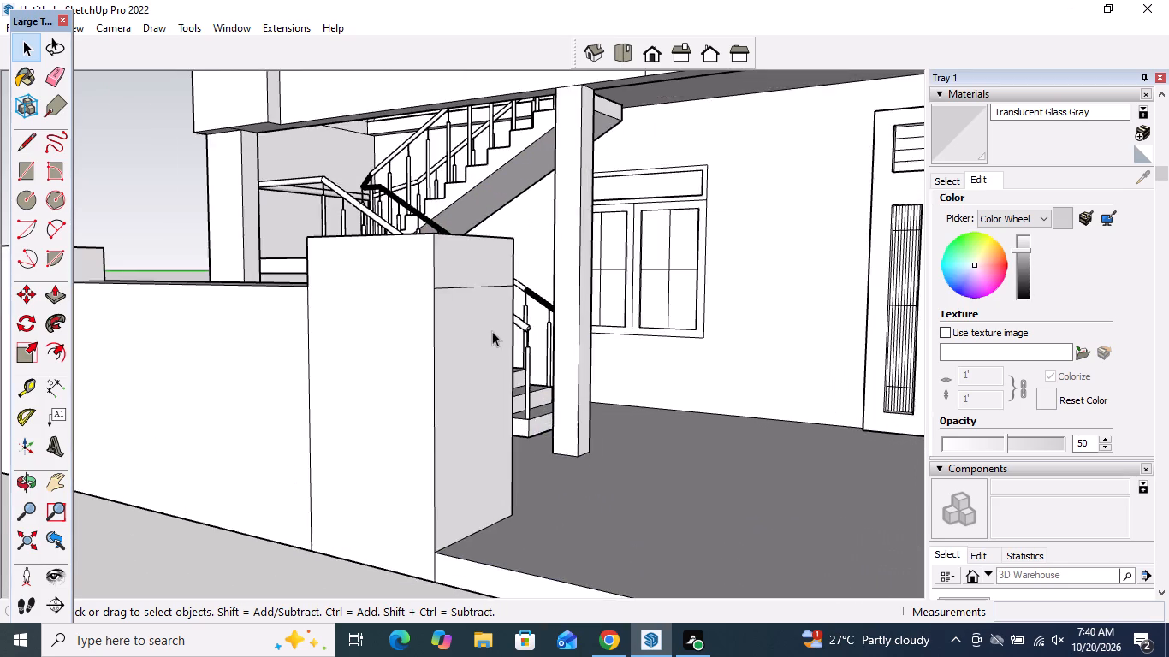
scroll(492, 331, up, 2)
click(29, 171)
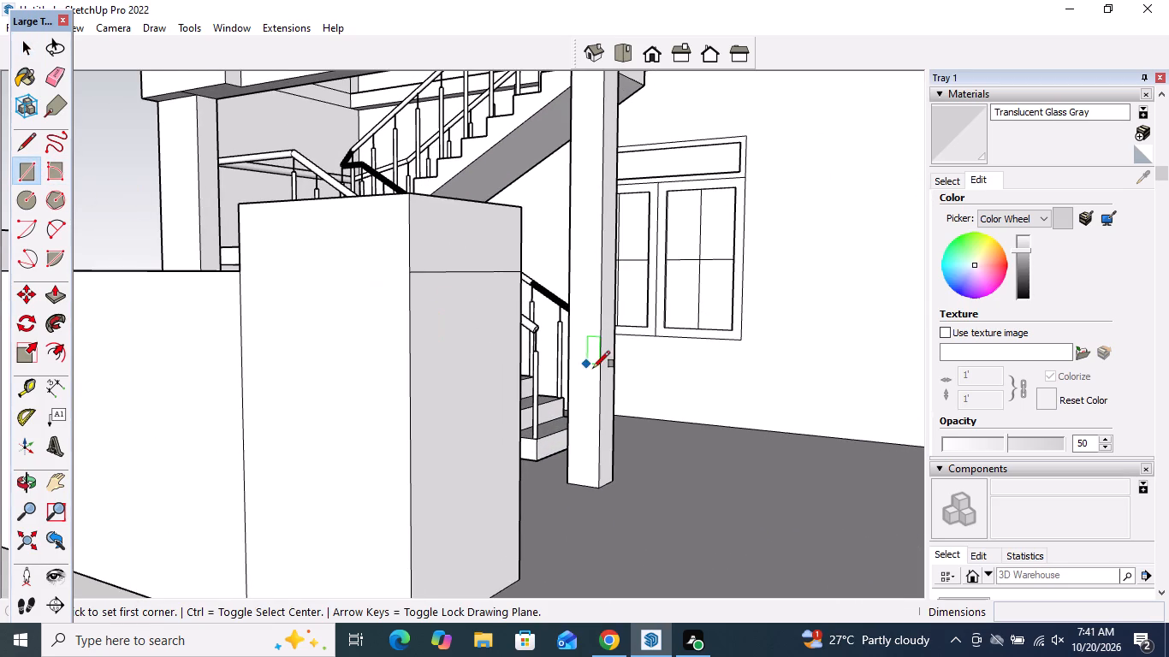
drag(441, 272, 447, 281)
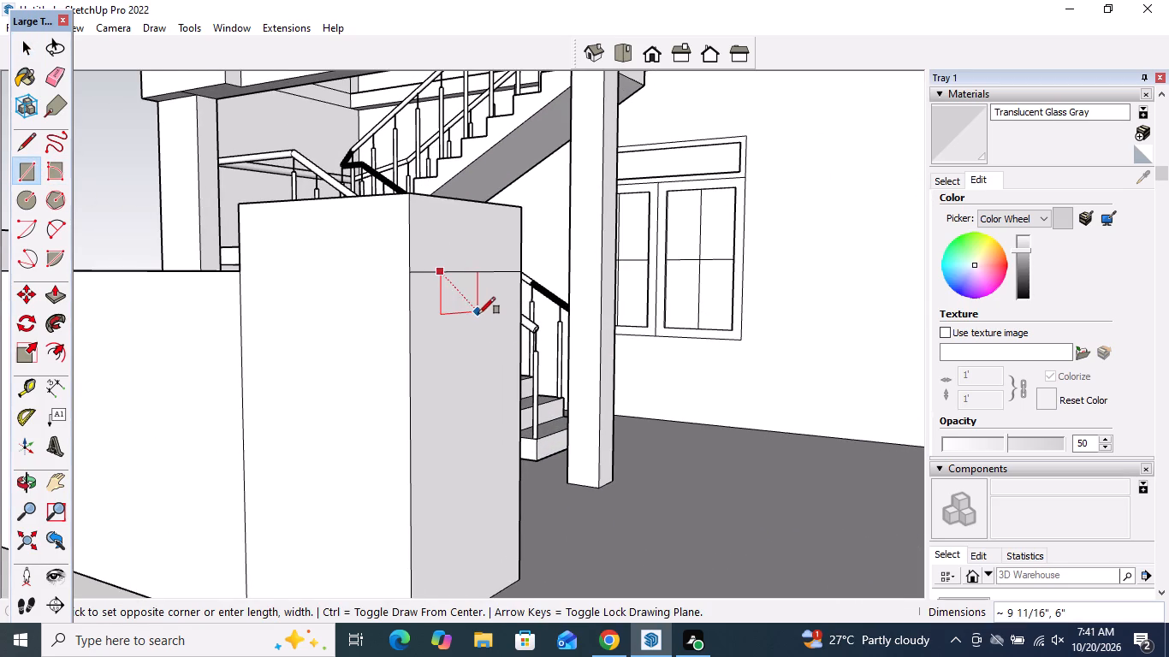
click(470, 299)
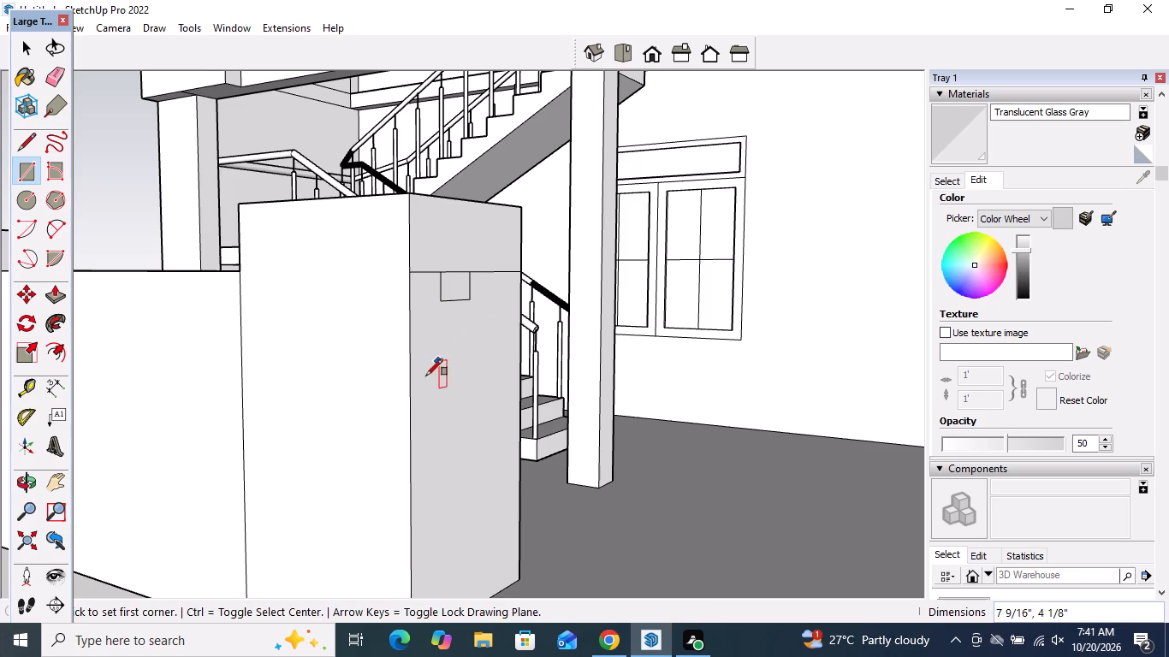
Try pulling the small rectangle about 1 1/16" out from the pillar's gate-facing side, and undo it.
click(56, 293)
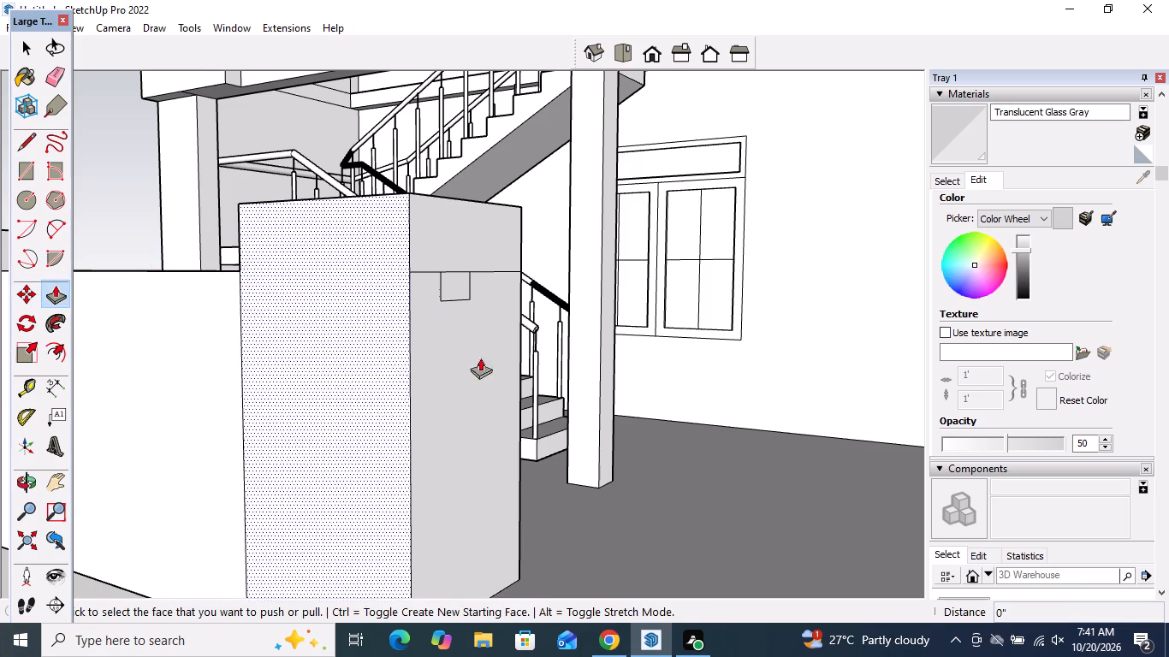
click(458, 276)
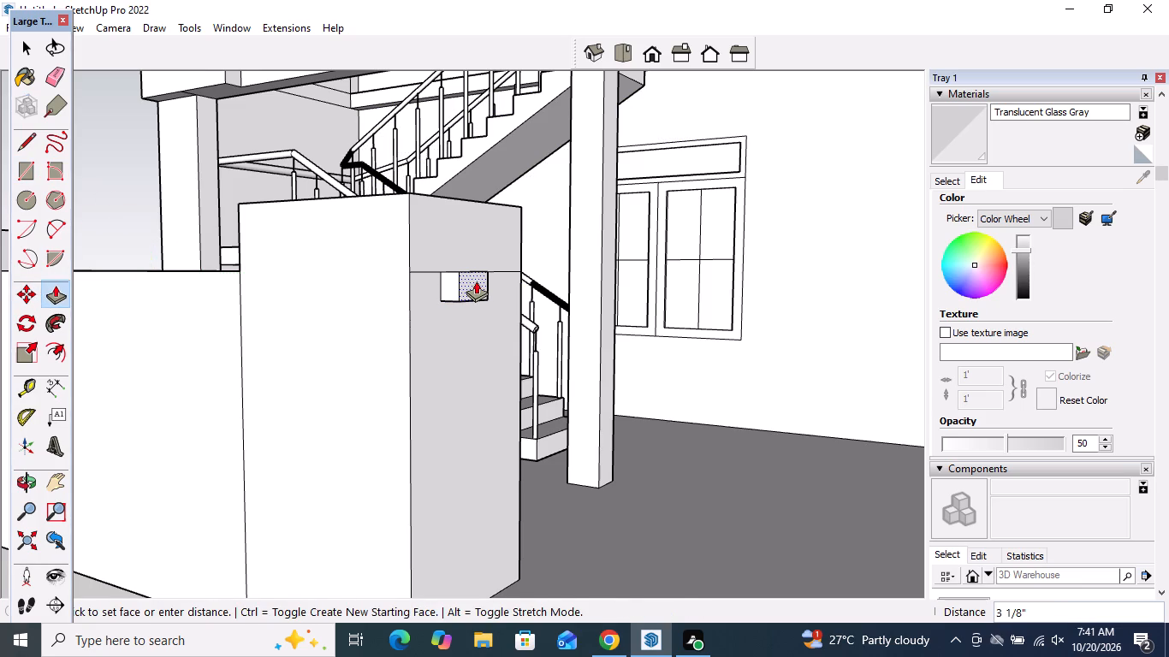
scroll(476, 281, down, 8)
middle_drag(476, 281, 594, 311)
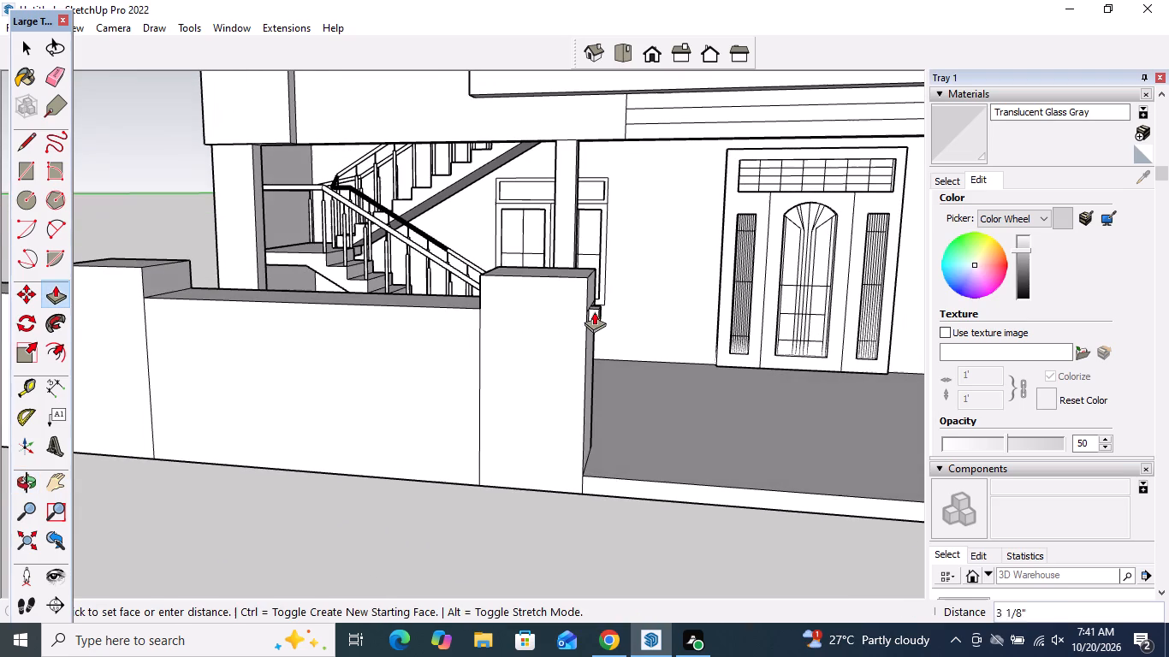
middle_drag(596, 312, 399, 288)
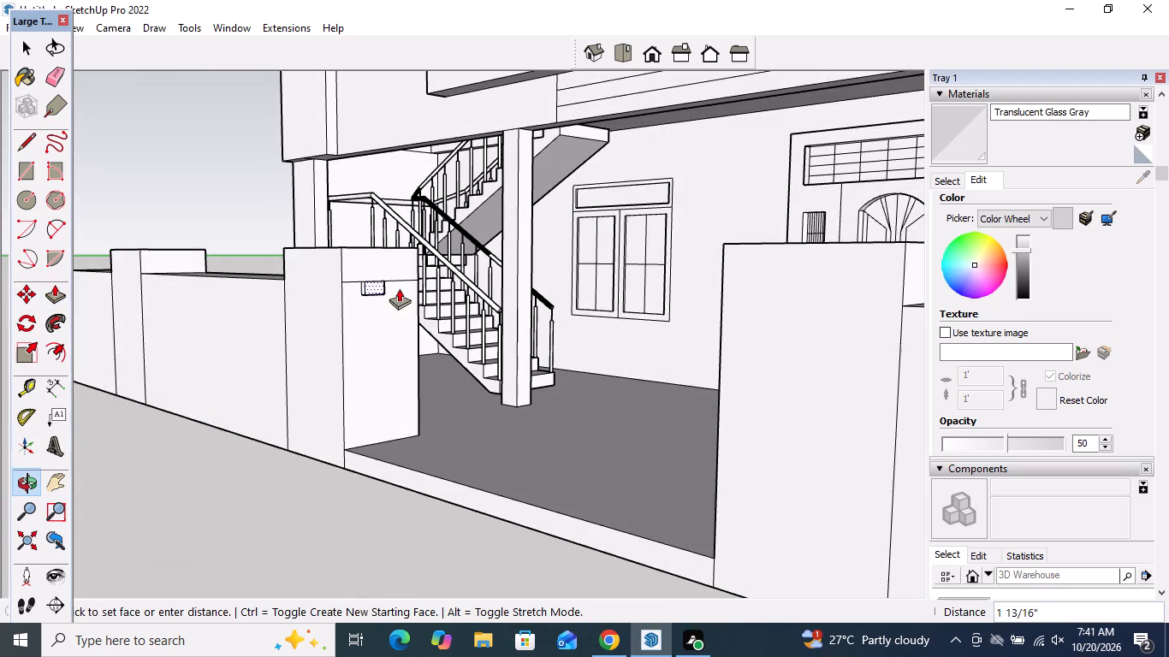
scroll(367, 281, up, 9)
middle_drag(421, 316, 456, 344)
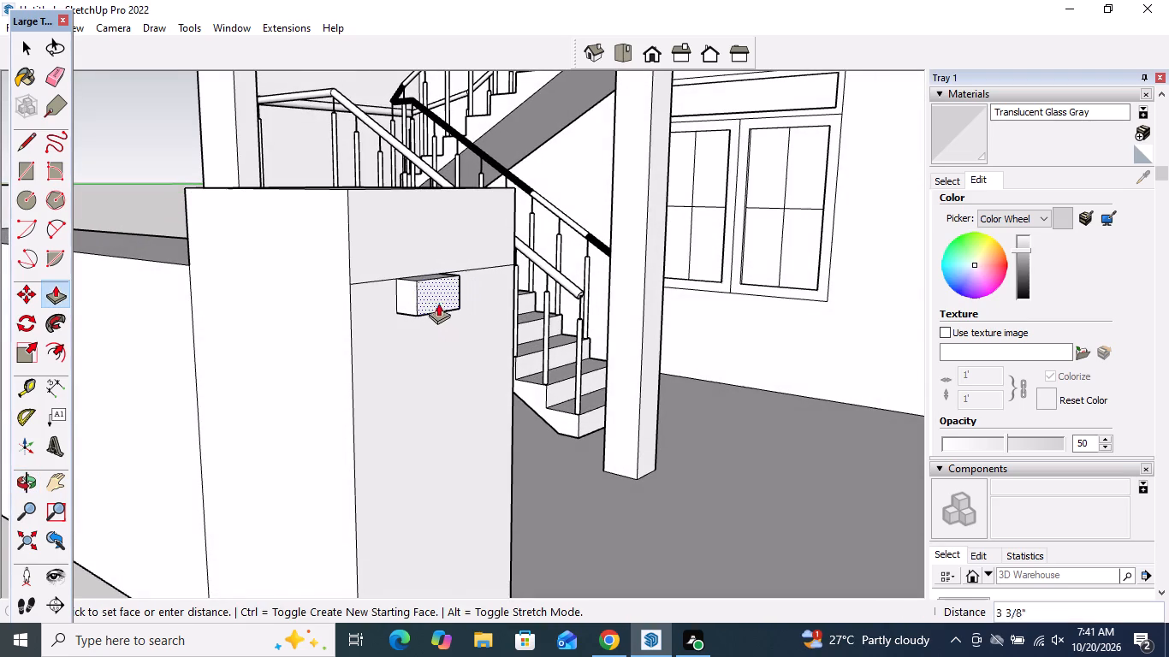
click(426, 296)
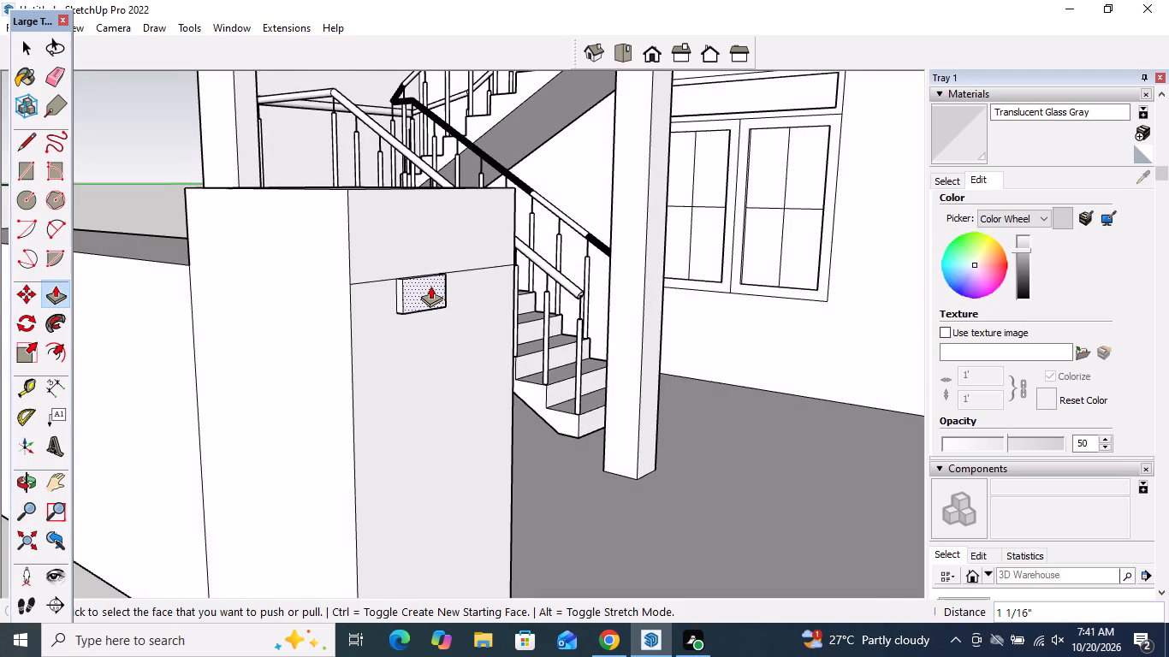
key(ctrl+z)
Pull the small rectangle about 2 11/16" out from the pillar's gate-facing side.
click(412, 287)
click(428, 294)
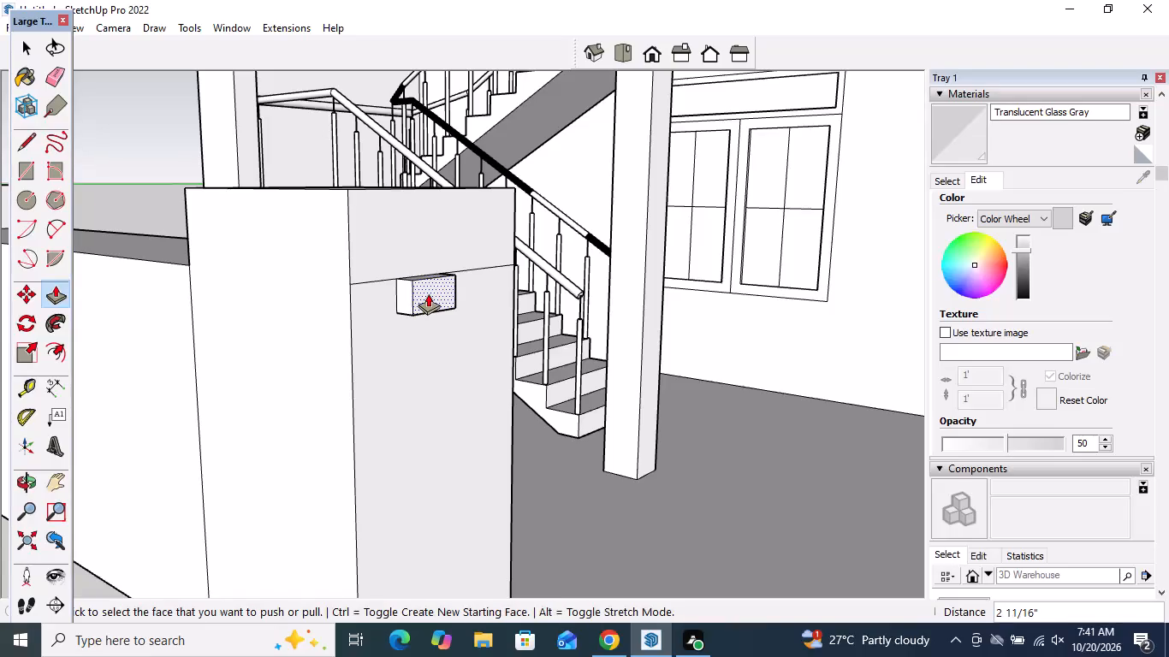
Extend the small block's end face as a new section about 10' 3 5/8" across the gate opening towards the opposite pillar.
click(431, 291)
scroll(488, 304, down, 3)
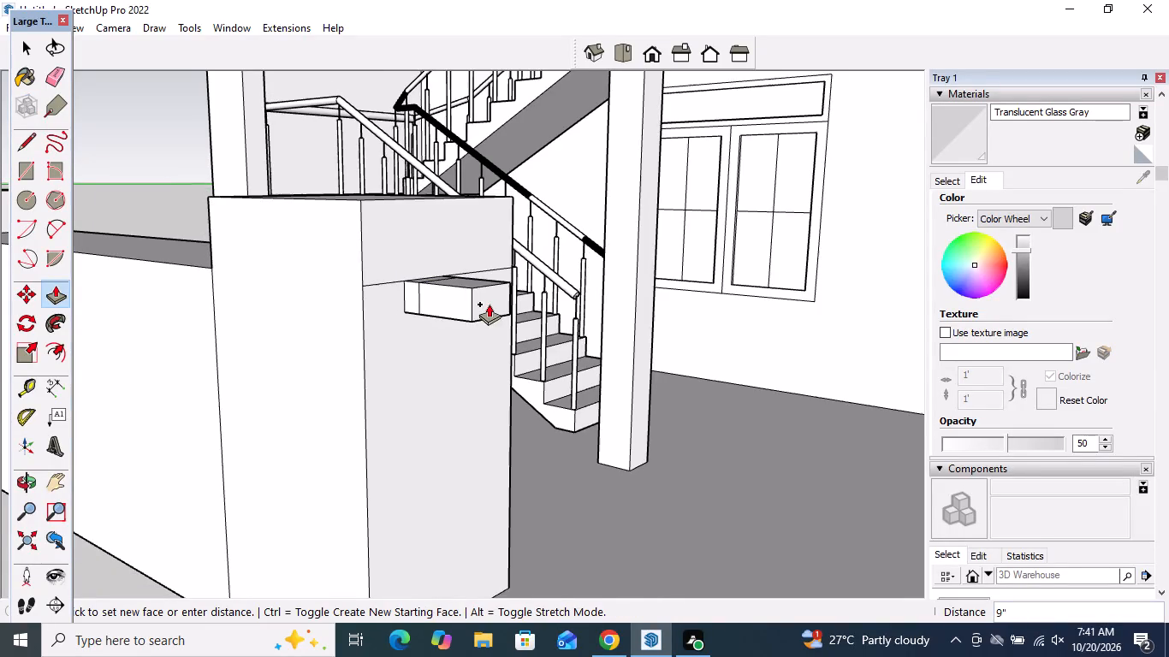
scroll(489, 304, down, 13)
middle_drag(514, 311, 695, 364)
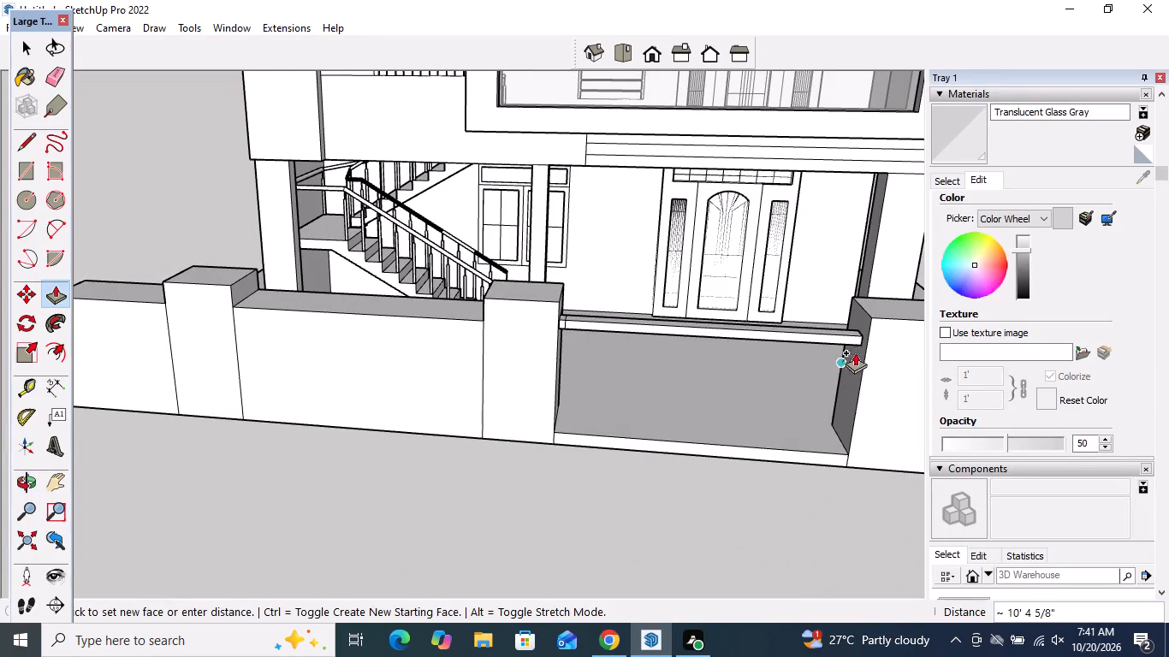
scroll(866, 308, up, 17)
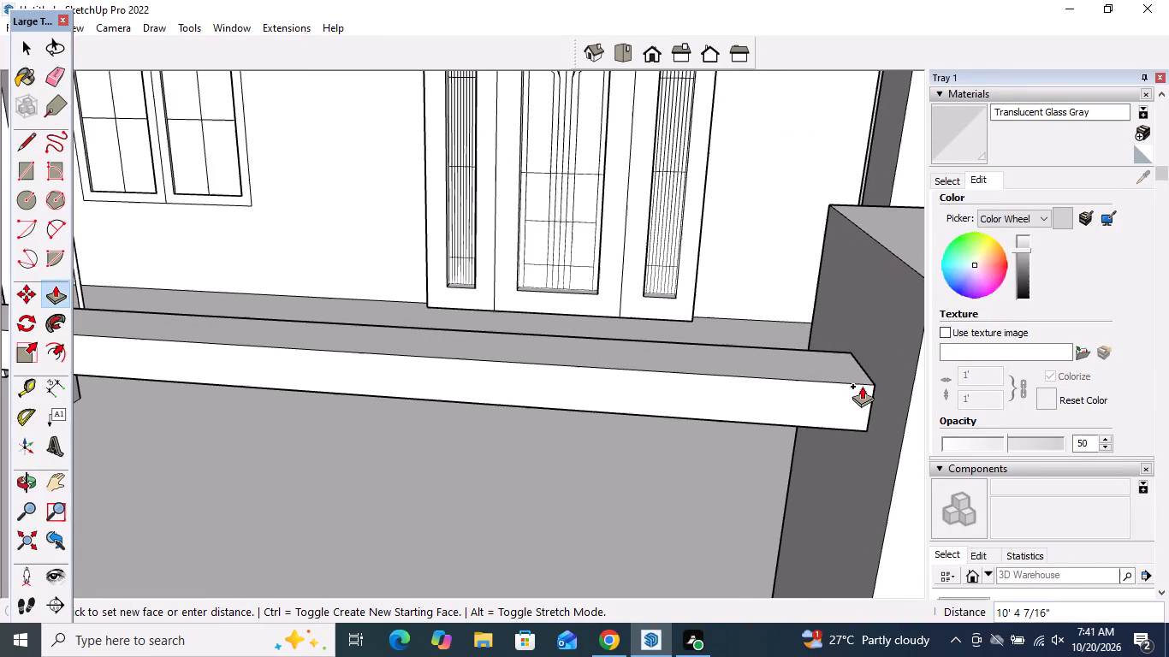
click(852, 385)
Extend the horizontal gate bar's free end as a new section about 1" long to the opposite gate pillar.
scroll(883, 394, up, 1)
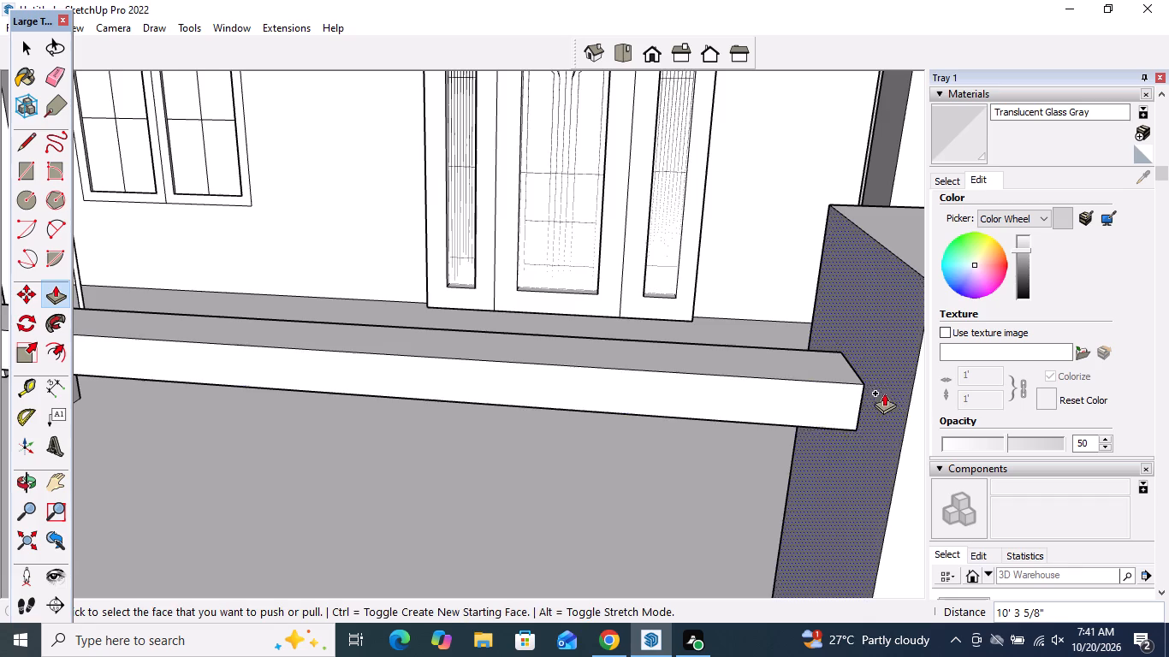
middle_drag(884, 393, 802, 376)
scroll(881, 436, up, 8)
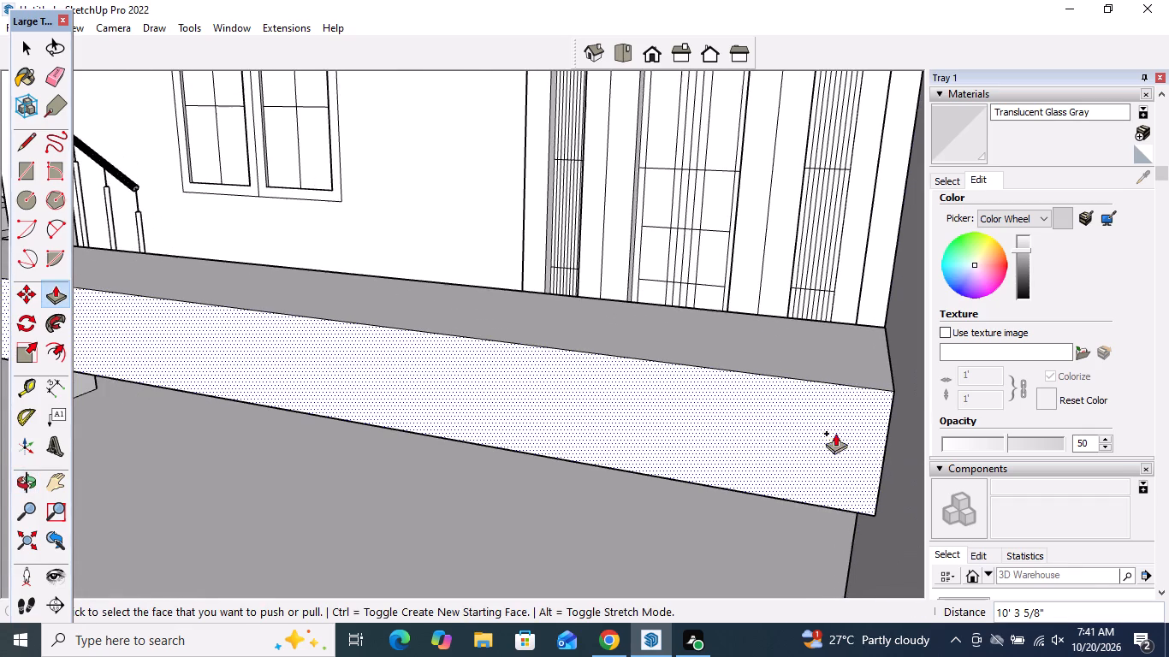
middle_drag(868, 440, 822, 430)
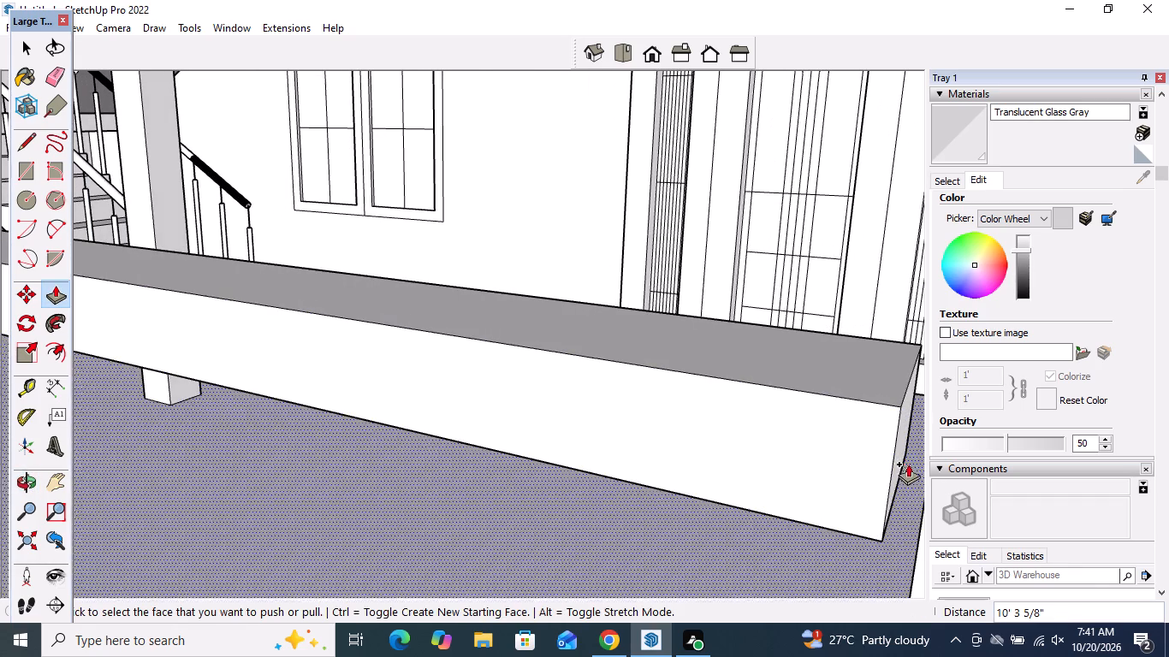
click(904, 457)
scroll(912, 462, down, 8)
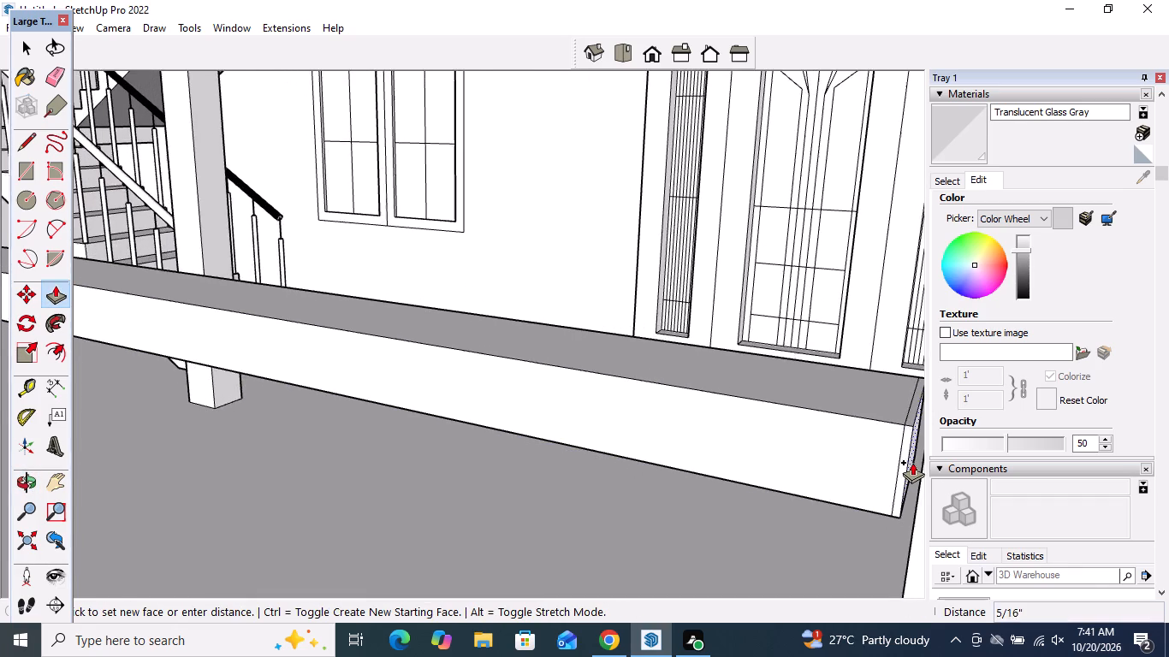
scroll(912, 462, down, 2)
middle_drag(912, 462, 966, 465)
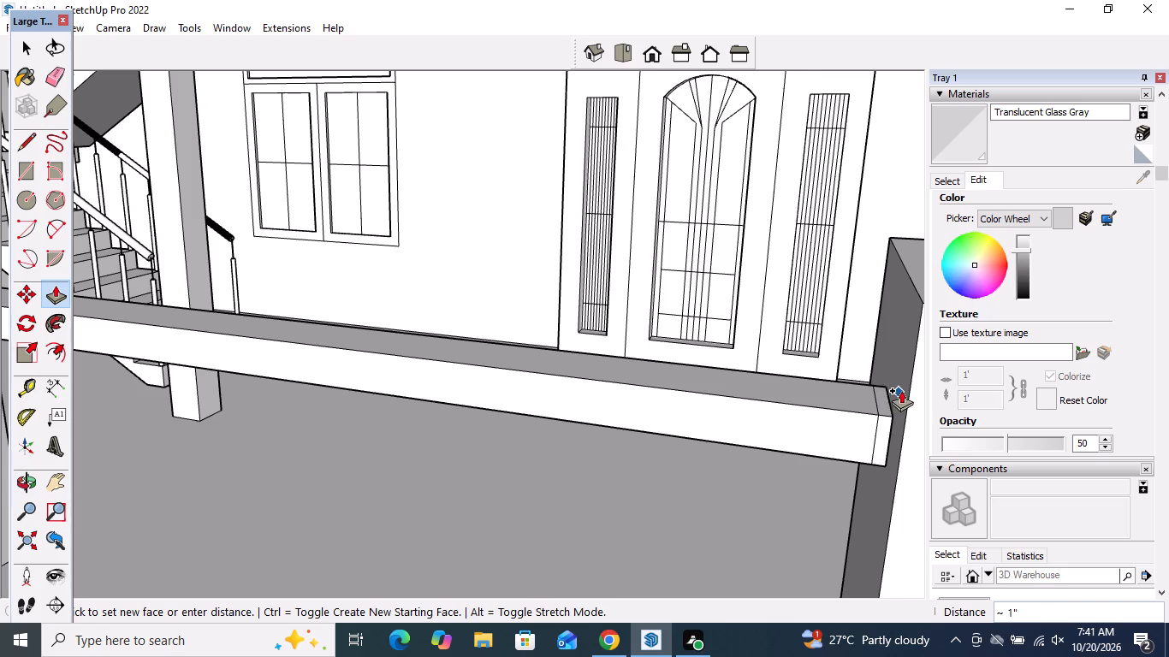
click(901, 390)
Erase the seam lines on the bar's front, top and underside near the opposite gate pillar.
key(space)
scroll(868, 353, down, 5)
scroll(863, 376, up, 5)
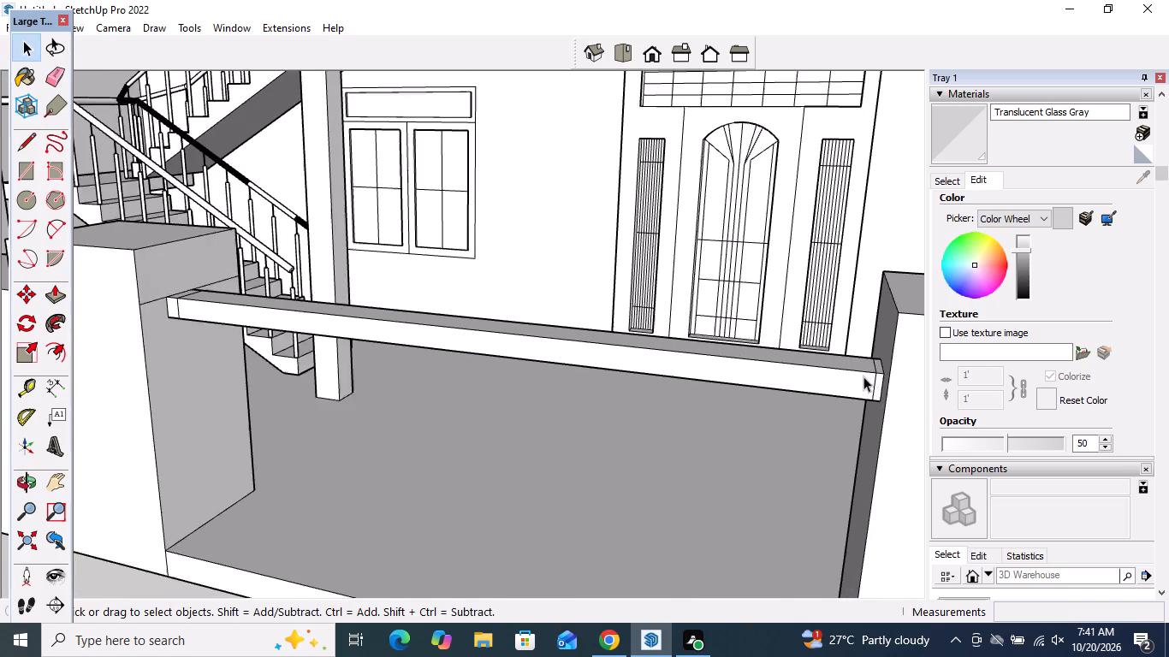
scroll(863, 378, up, 9)
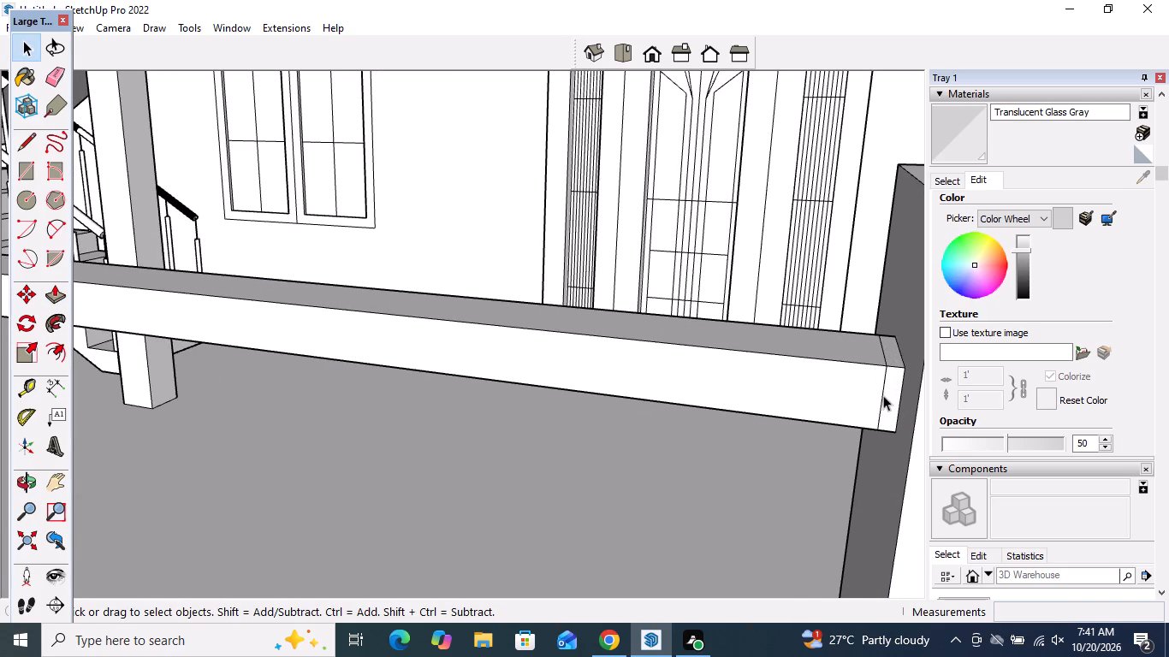
click(883, 395)
drag(55, 70, 62, 80)
click(882, 396)
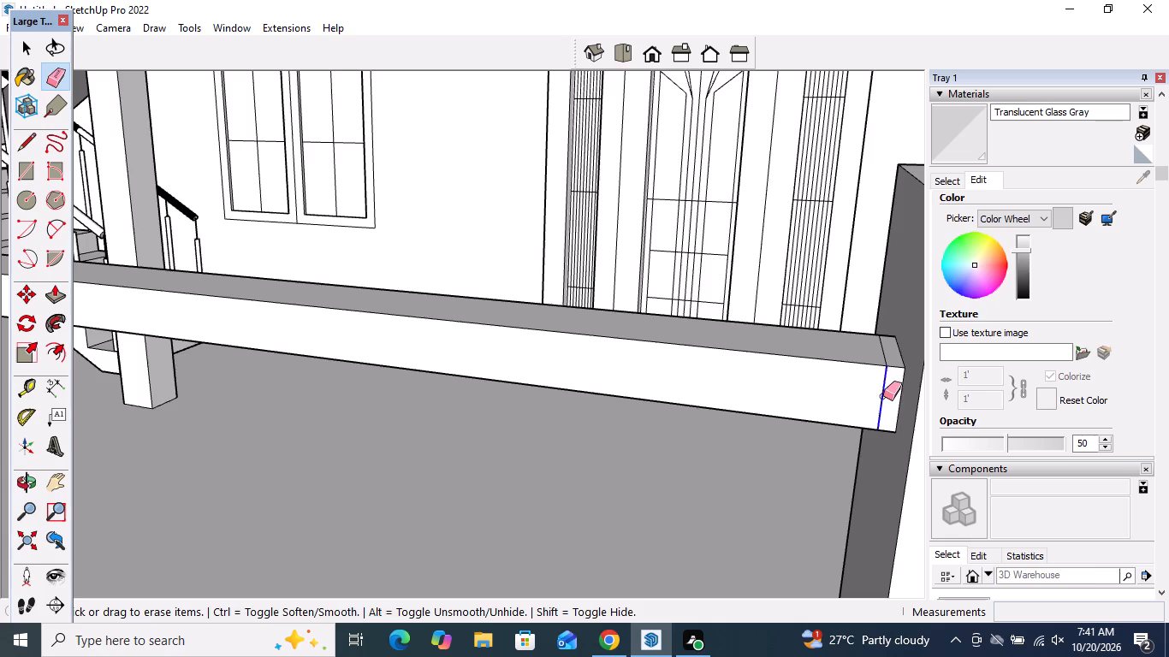
middle_drag(895, 352, 895, 490)
click(877, 389)
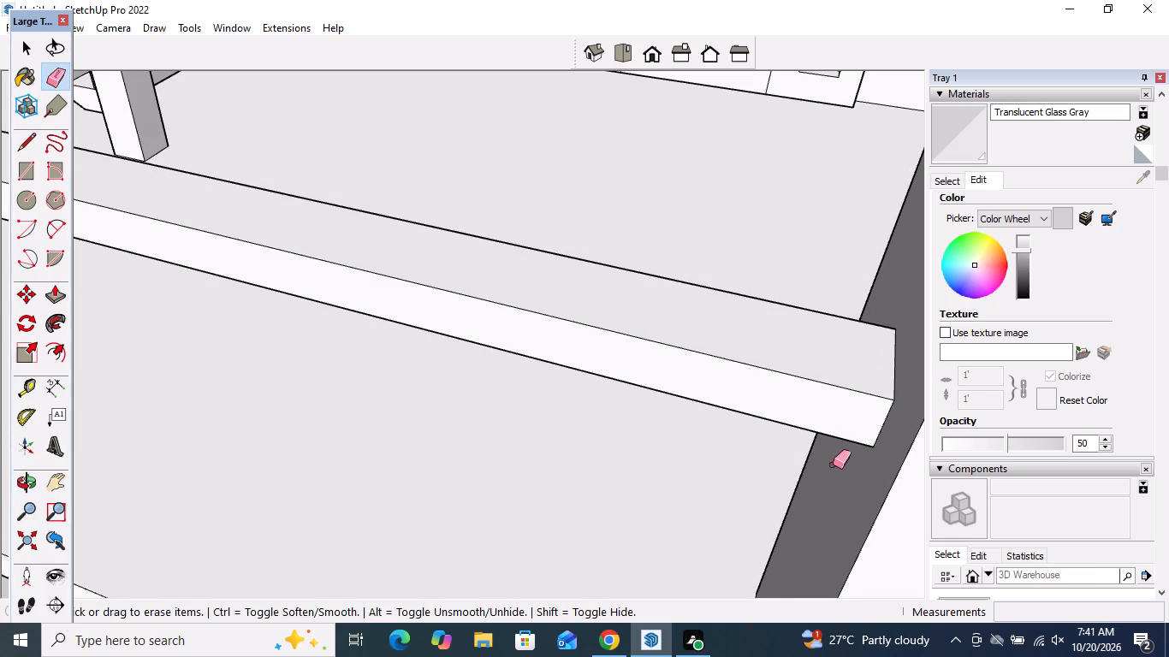
middle_drag(935, 338, 990, 222)
scroll(715, 401, down, 5)
middle_drag(697, 483, 828, 285)
scroll(863, 105, up, 10)
middle_drag(834, 142, 852, 55)
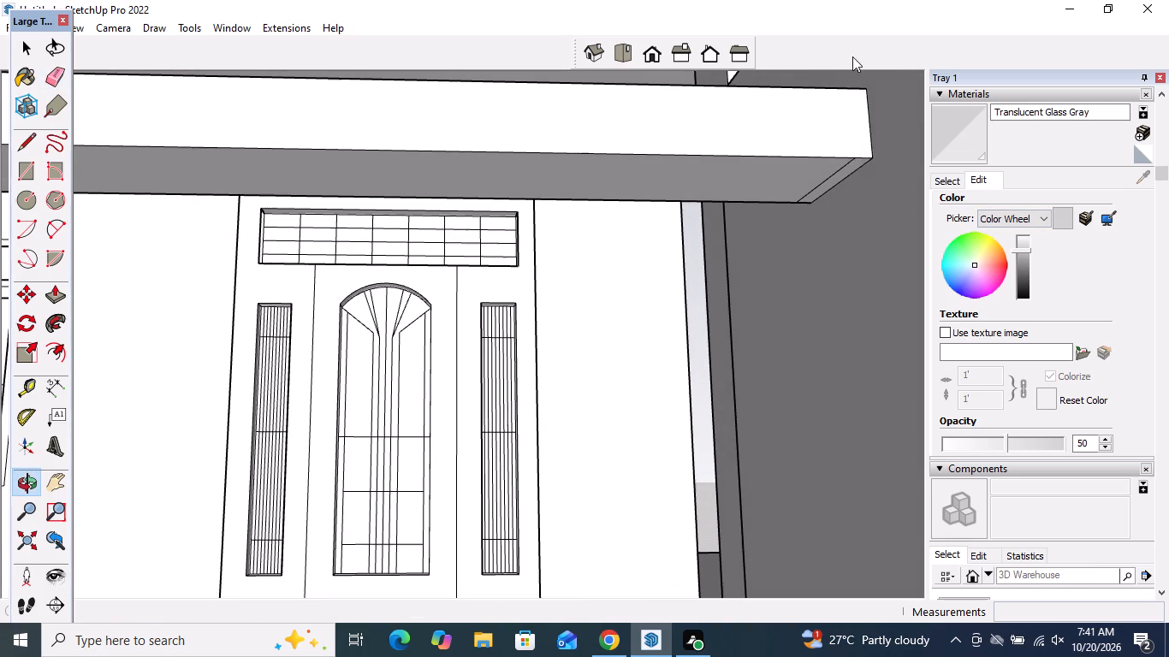
click(847, 166)
key(space)
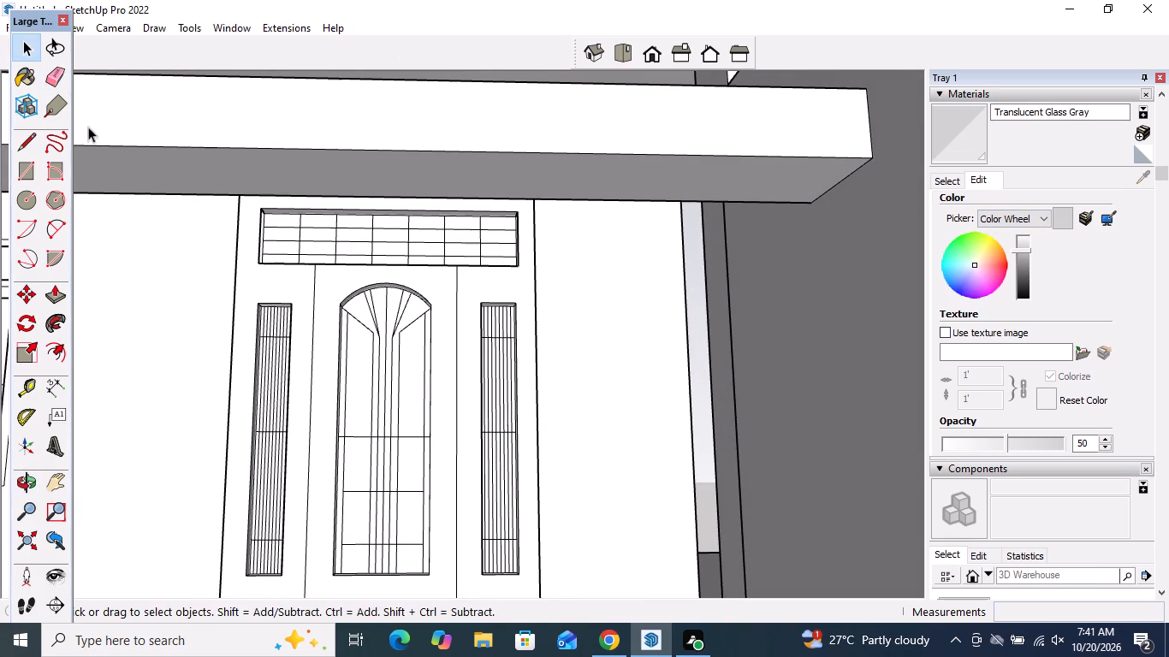
Draw a line about 4 1/8" long across the bar's front face, from bottom to top edge, near the opposite gate pillar.
click(22, 151)
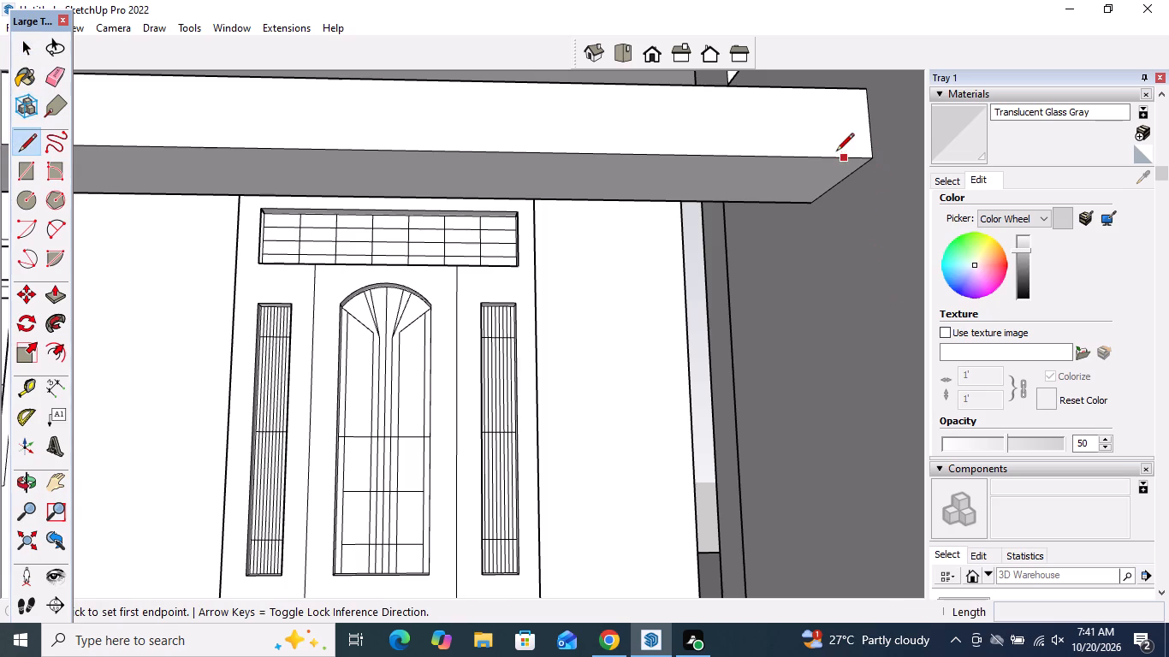
click(818, 156)
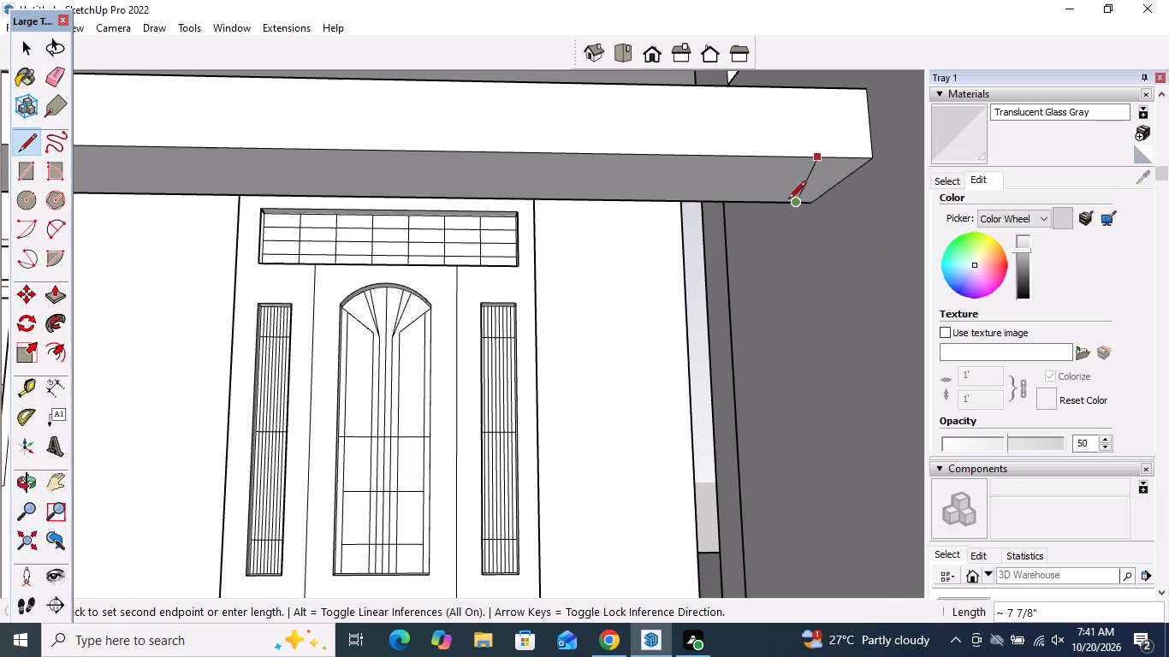
scroll(775, 204, up, 8)
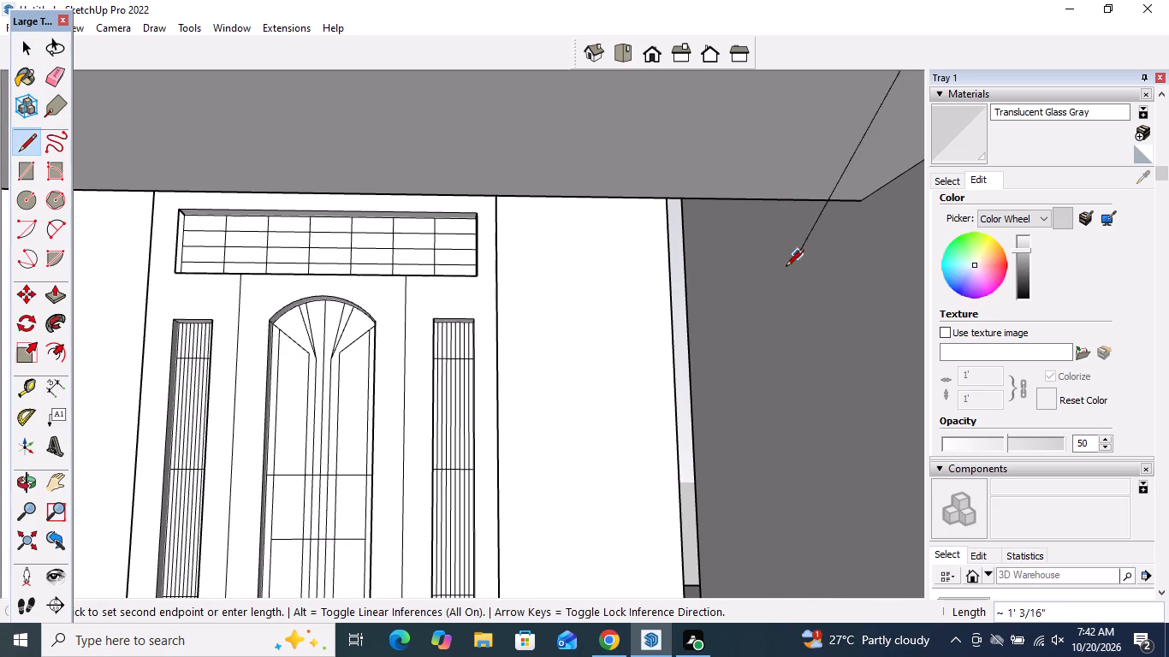
scroll(779, 276, down, 10)
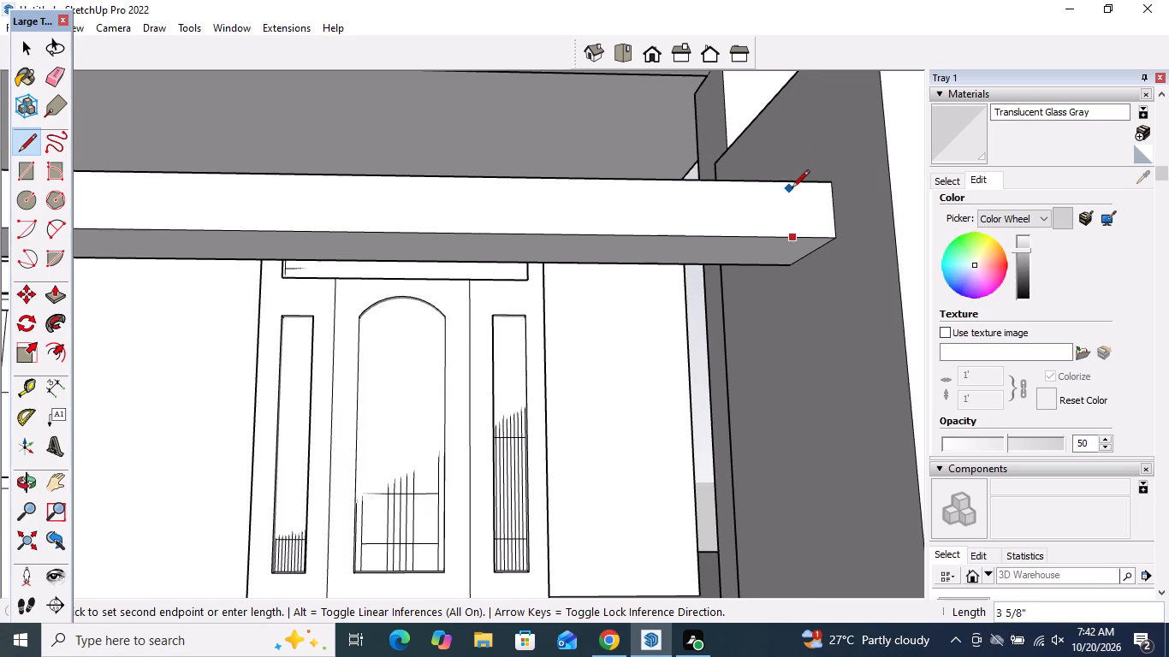
scroll(803, 181, up, 5)
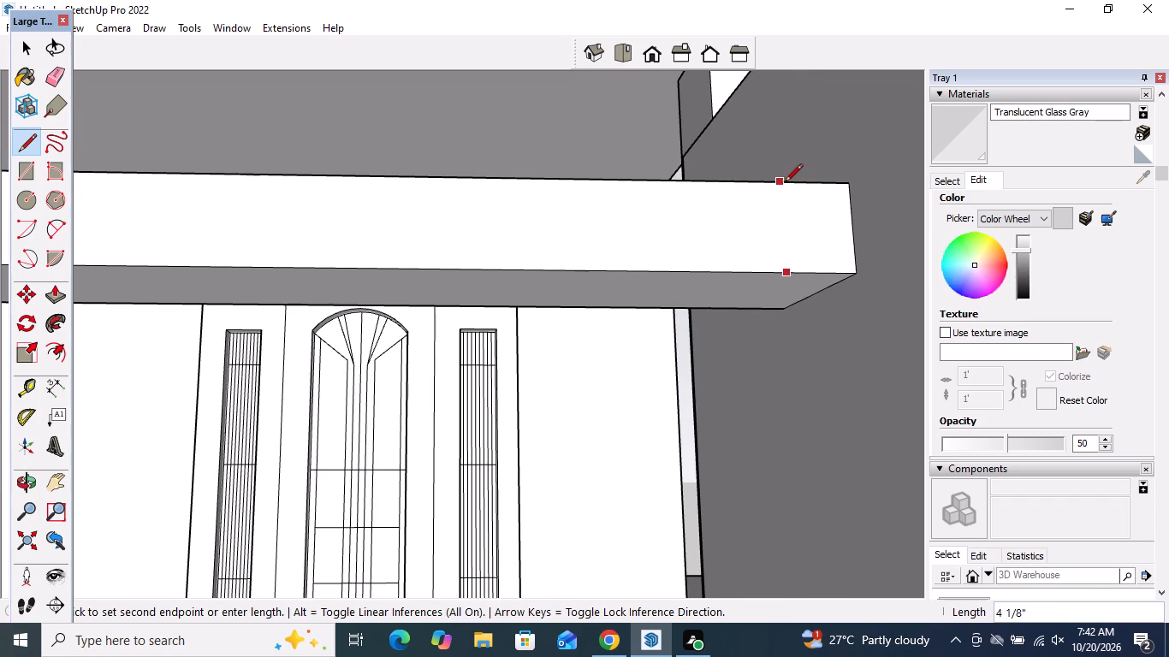
click(779, 182)
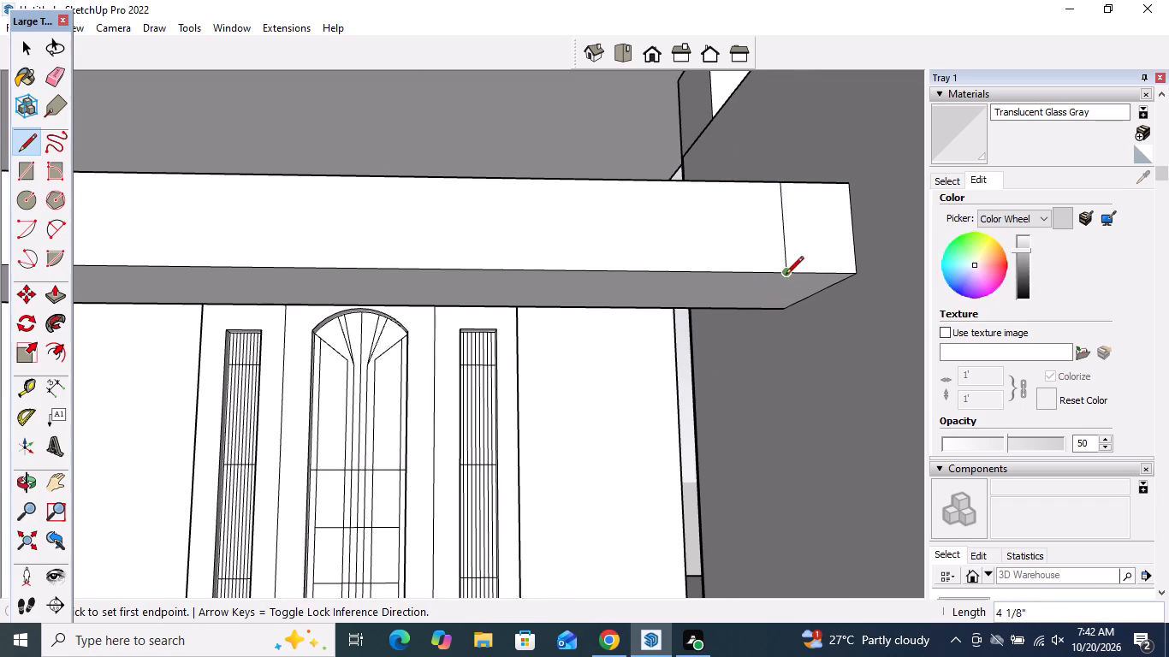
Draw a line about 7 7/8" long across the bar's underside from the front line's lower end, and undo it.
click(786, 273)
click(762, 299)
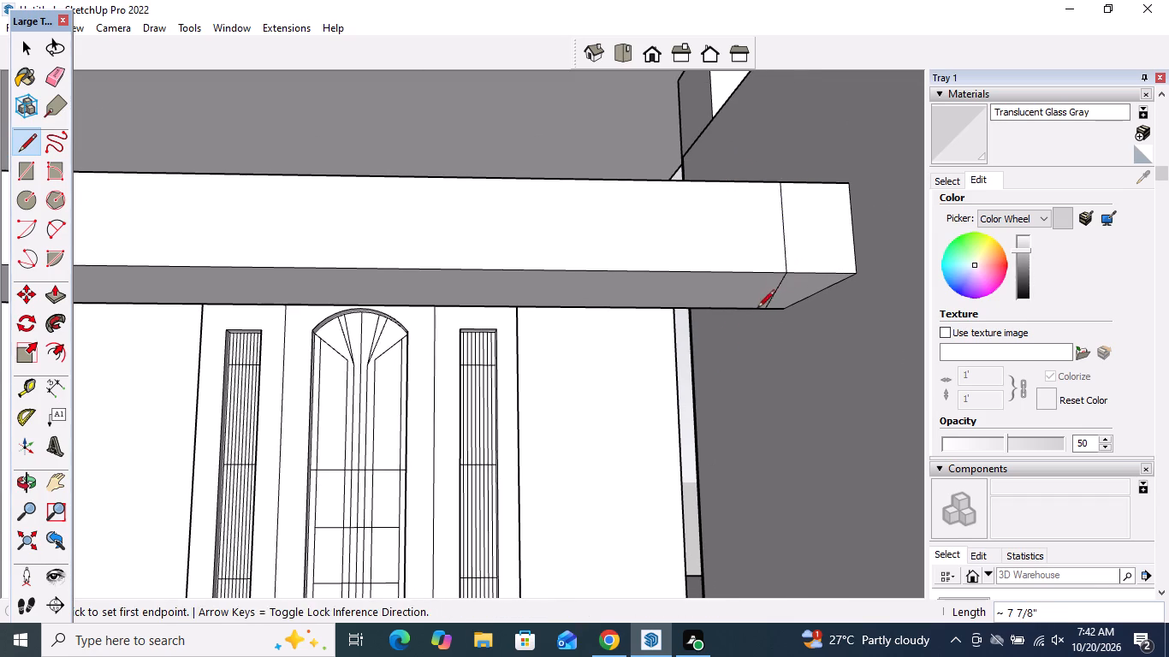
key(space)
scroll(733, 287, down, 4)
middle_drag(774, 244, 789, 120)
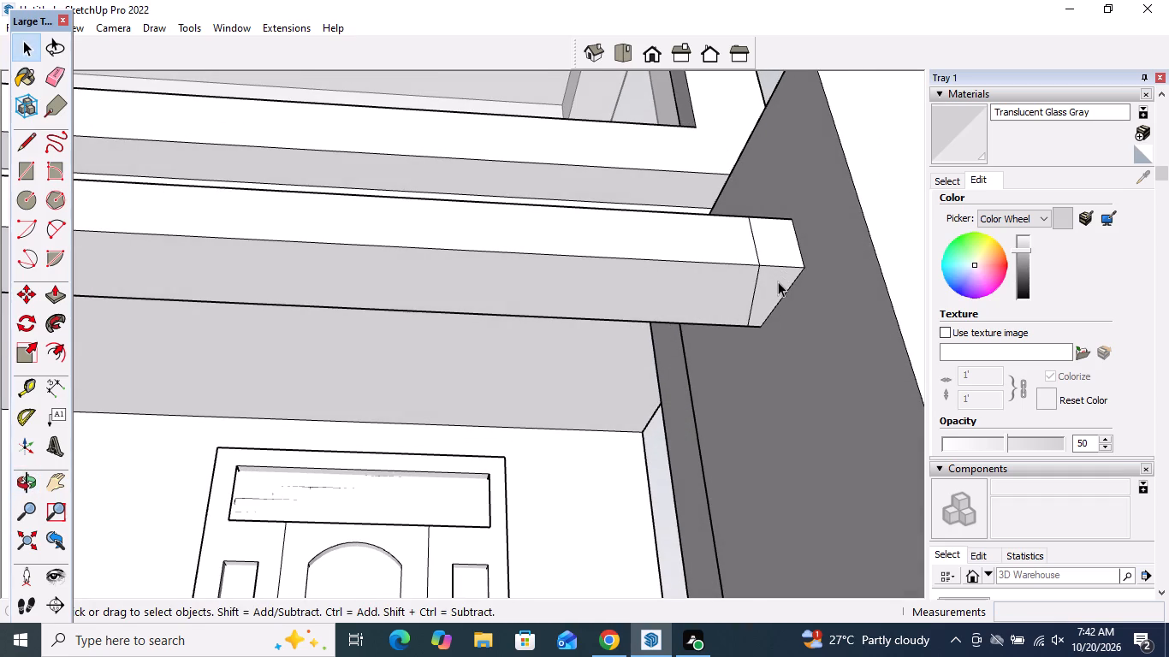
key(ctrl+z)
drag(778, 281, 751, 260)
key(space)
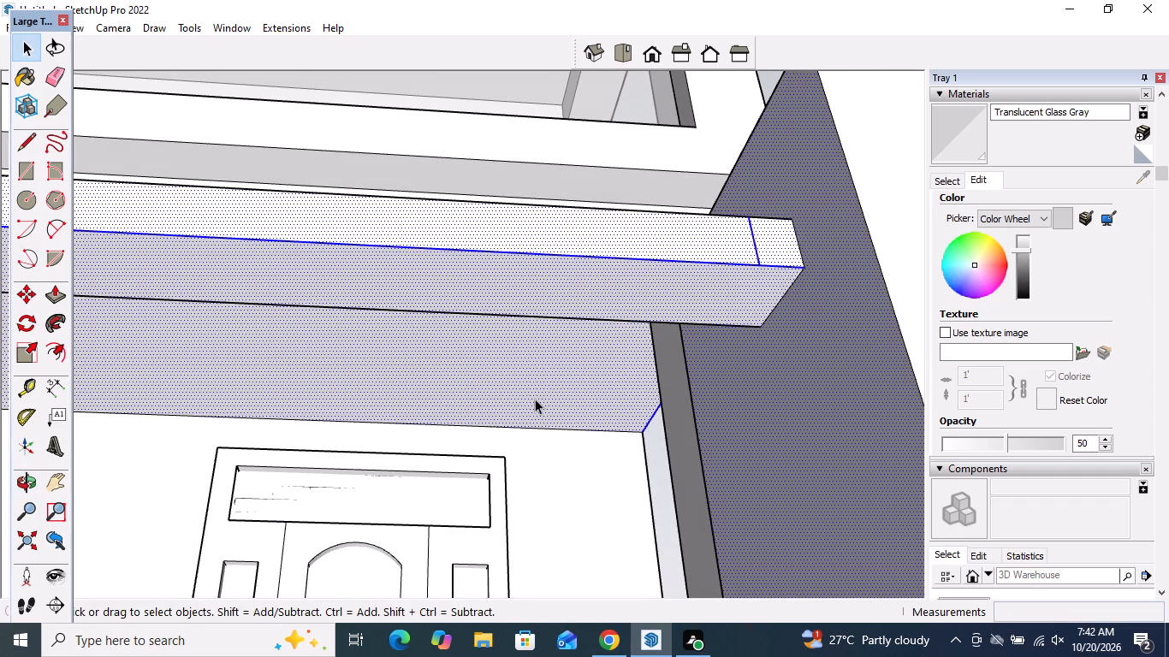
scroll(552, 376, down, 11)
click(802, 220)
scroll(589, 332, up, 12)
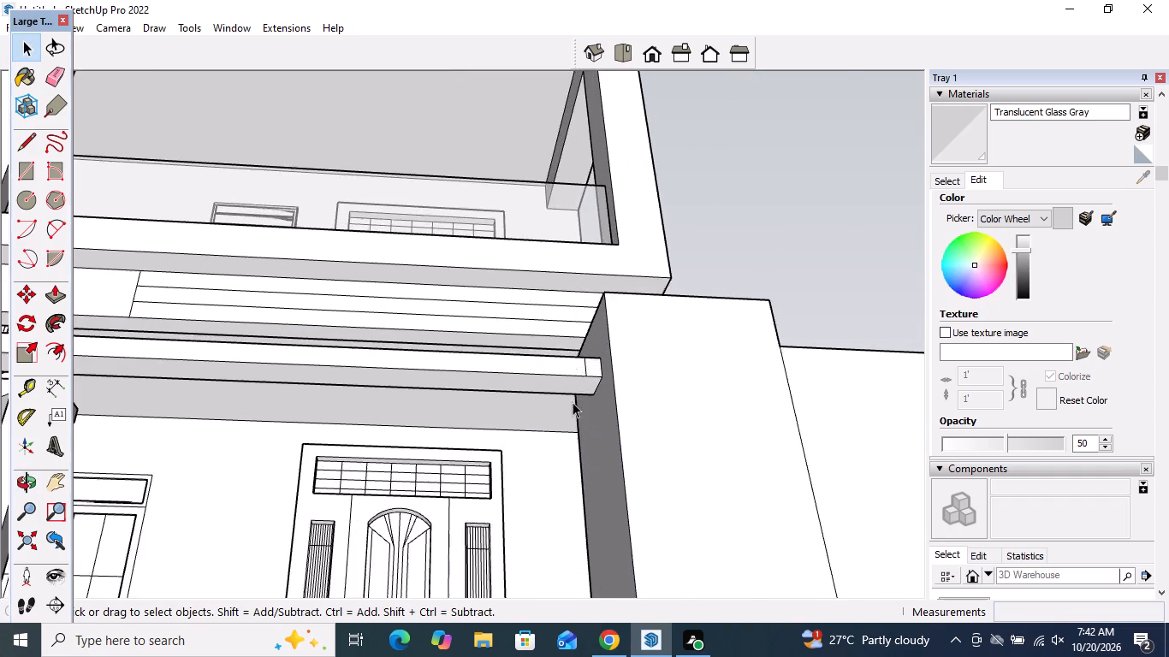
Draw a line about 7 5/8" long across the bar's underside from the front line's lower end to the back edge.
scroll(573, 402, up, 9)
click(19, 138)
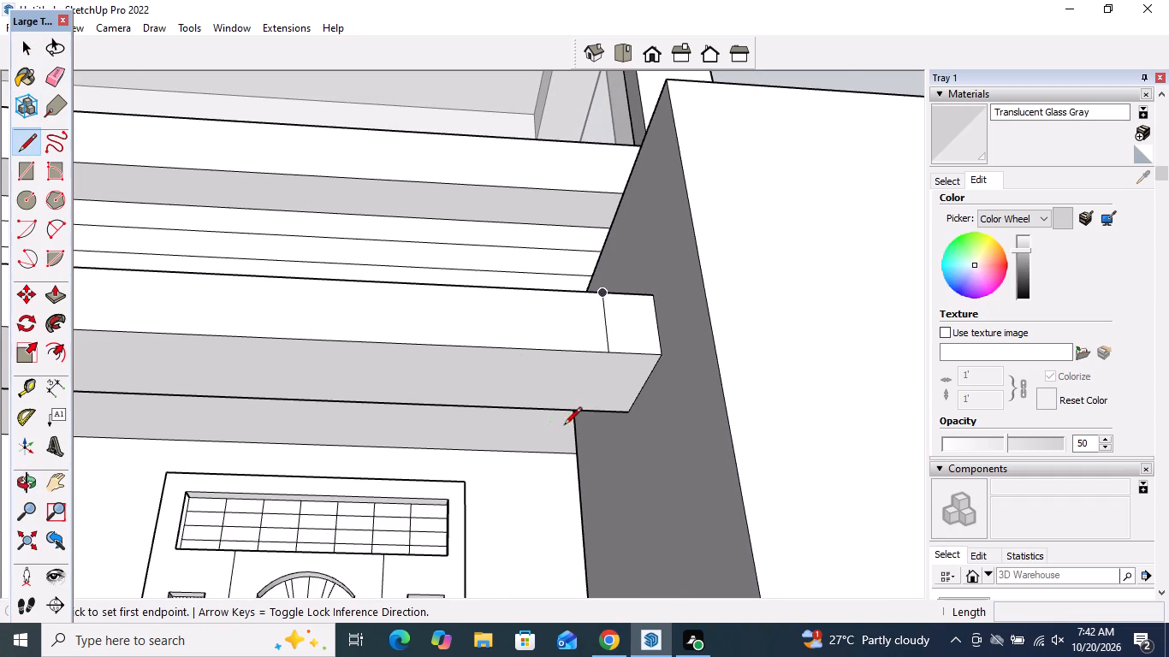
drag(610, 352, 608, 368)
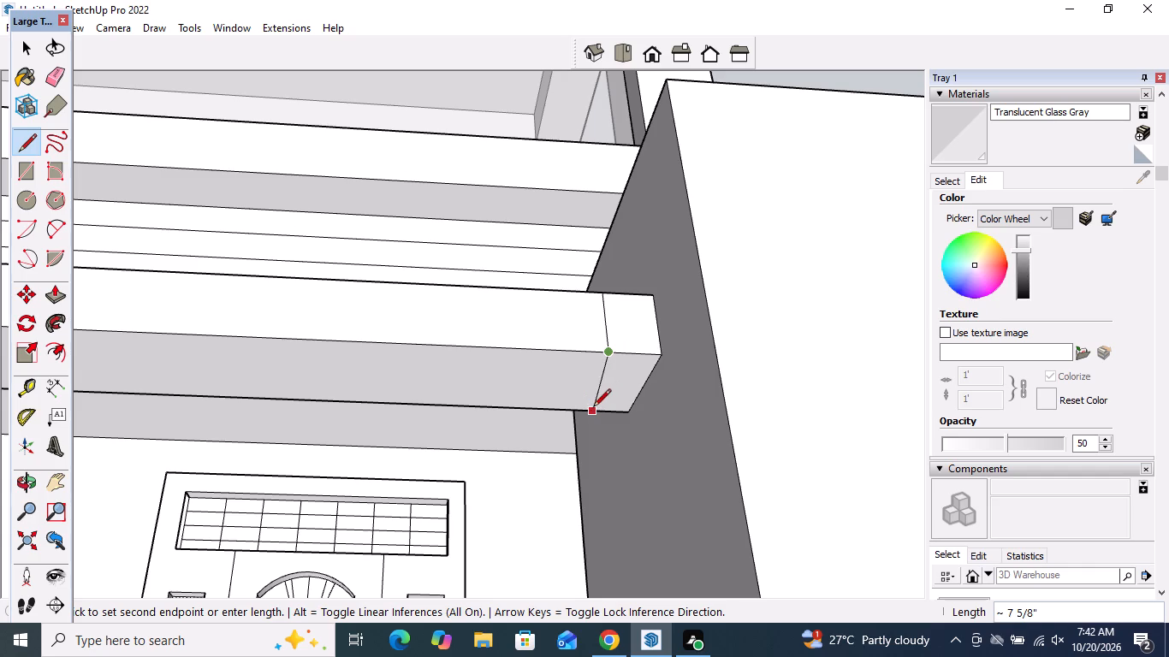
click(588, 405)
key(space)
Push/Pull the new underside end section down 3' 11 13/16" to form a gate post against the pillar.
scroll(680, 267, down, 16)
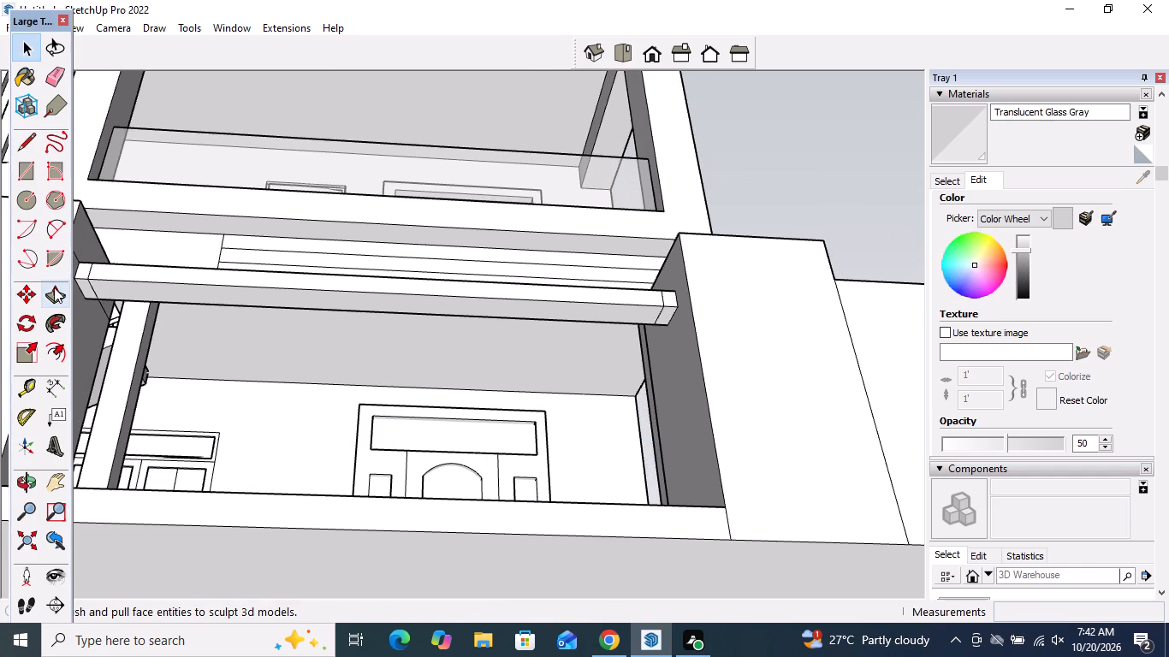
click(54, 287)
click(663, 313)
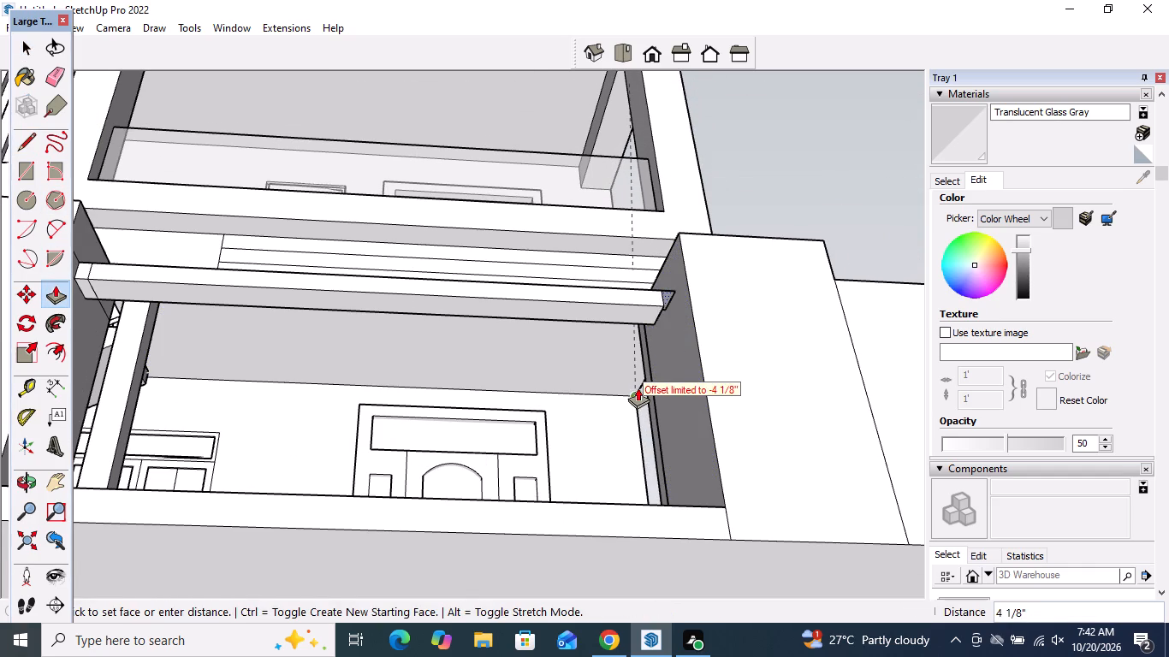
middle_drag(674, 389, 671, 601)
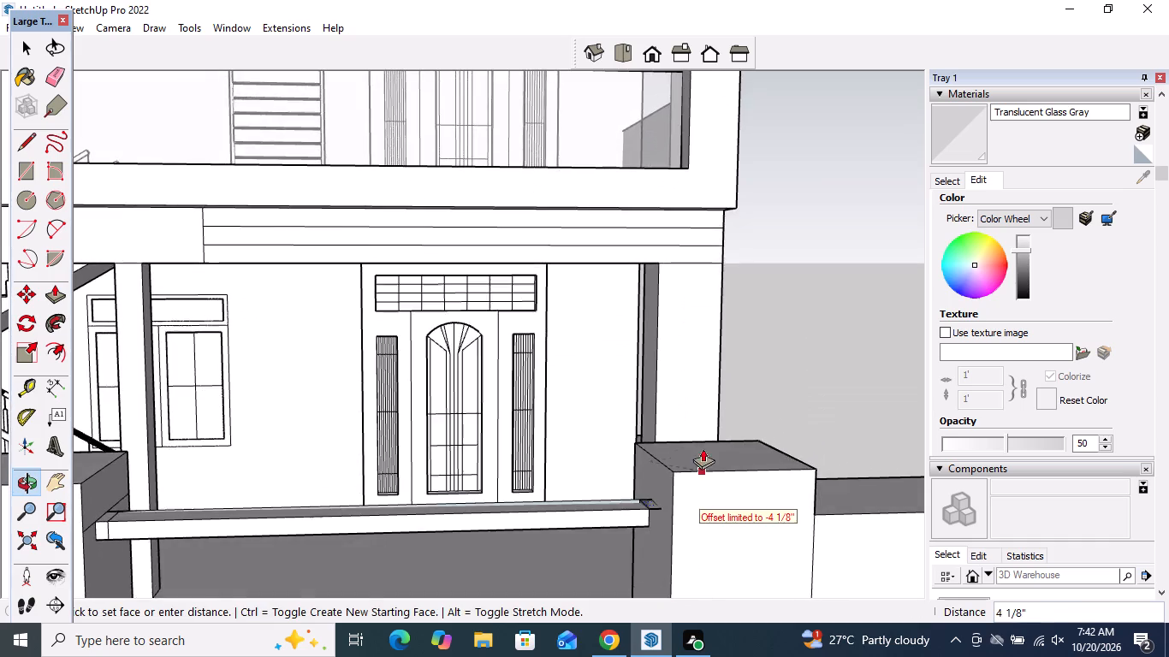
scroll(703, 440, down, 10)
scroll(678, 486, up, 8)
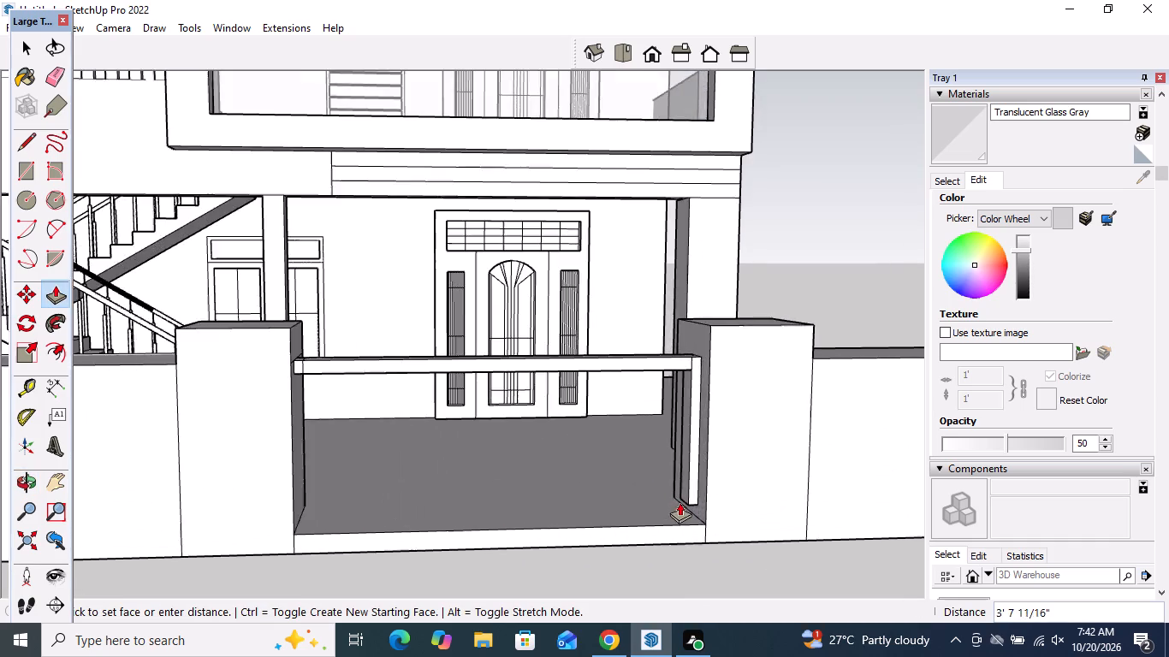
scroll(679, 502, up, 3)
middle_drag(681, 501, 681, 609)
scroll(695, 530, up, 1)
scroll(687, 433, down, 4)
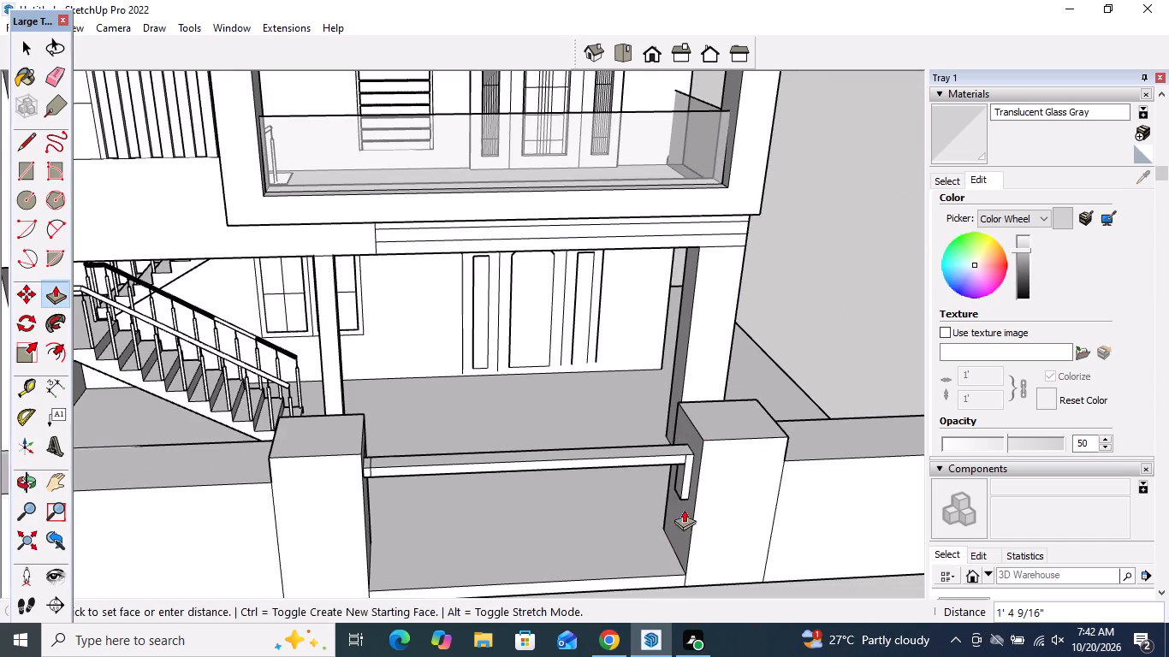
scroll(664, 568, up, 4)
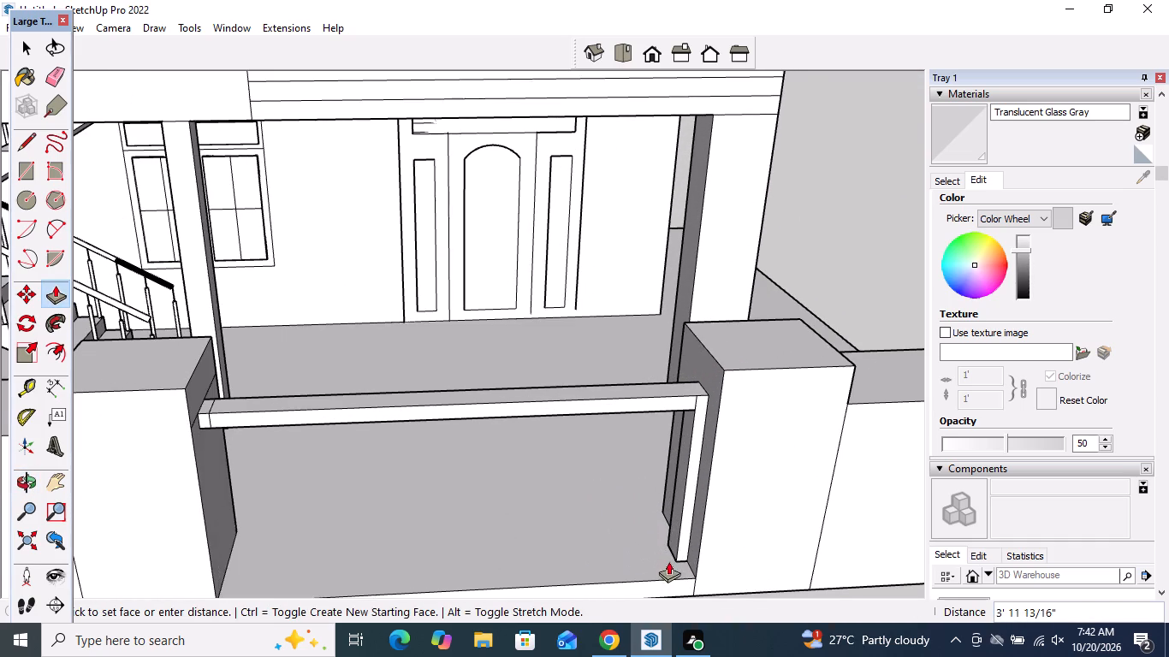
click(668, 561)
Pull the bar's underside end section at the stair-side pillar down 2 1/16" and a further 3' 9 3/4" as the second post.
scroll(730, 415, down, 4)
middle_drag(733, 445, 444, 373)
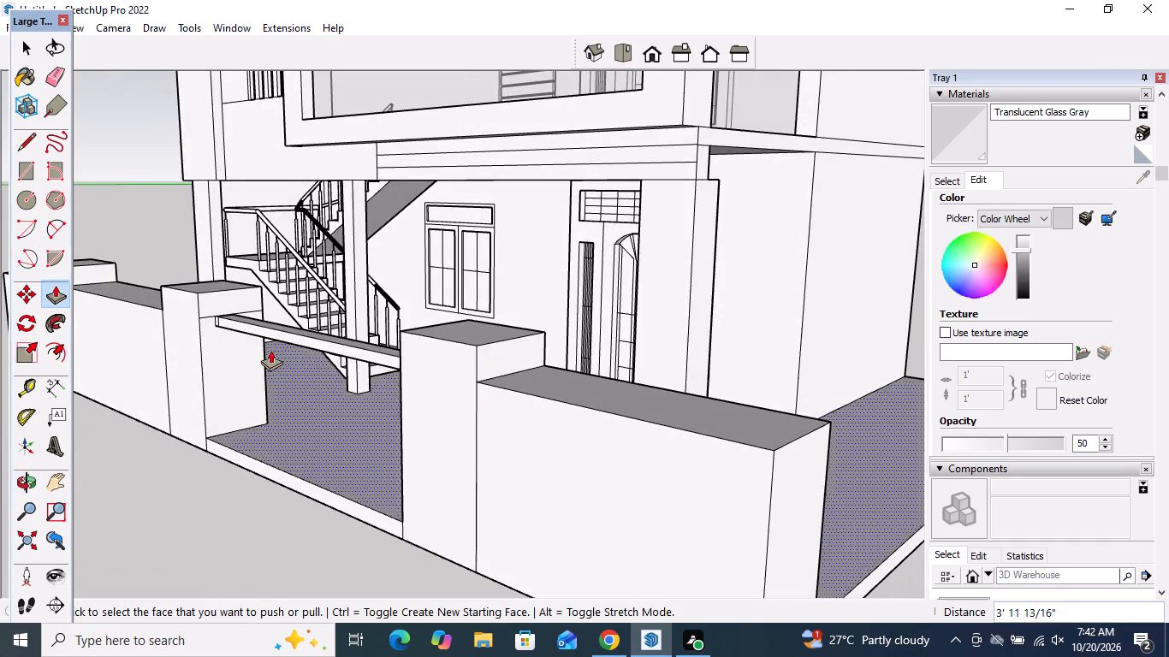
scroll(229, 330, up, 9)
middle_drag(219, 335, 318, 157)
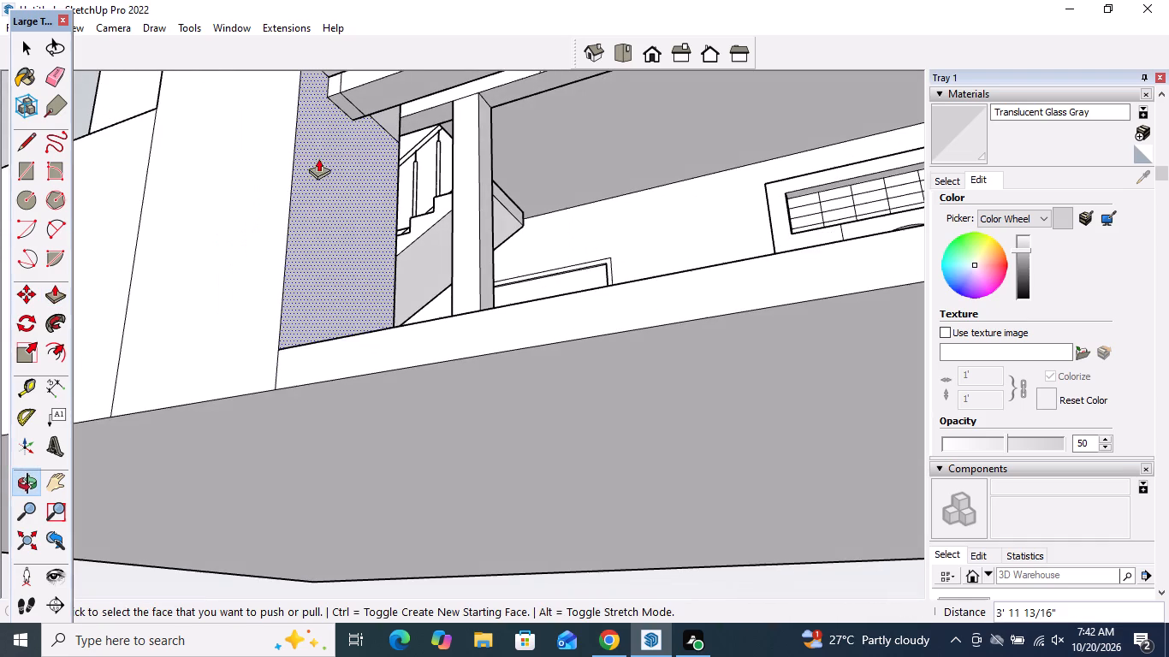
drag(346, 102, 346, 112)
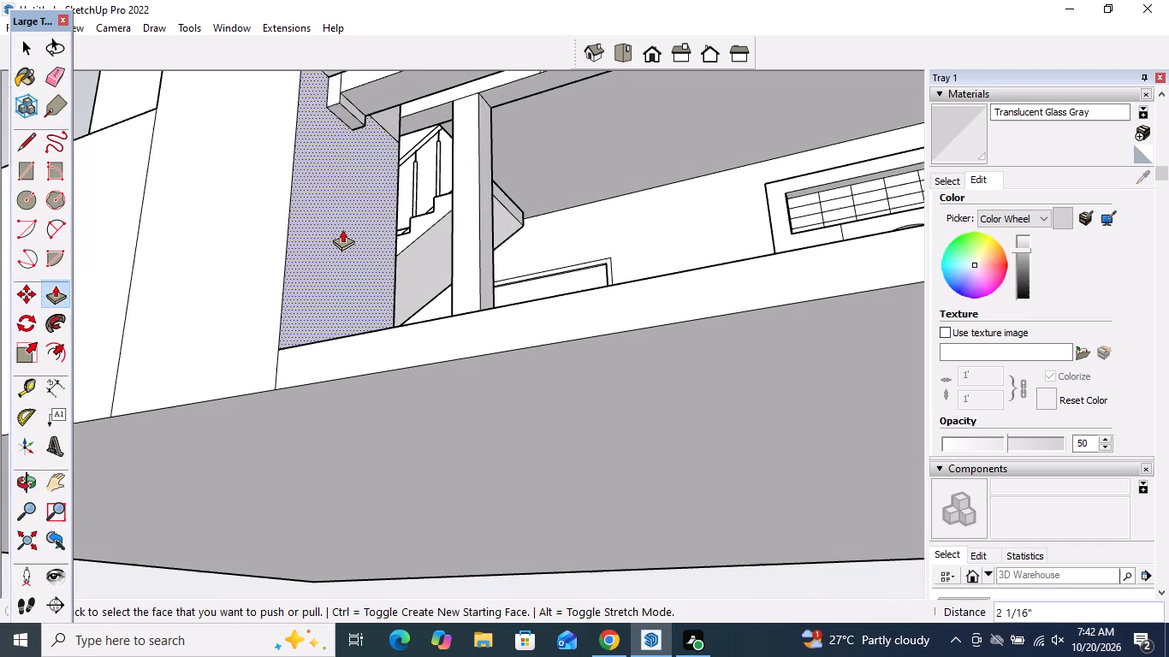
click(350, 115)
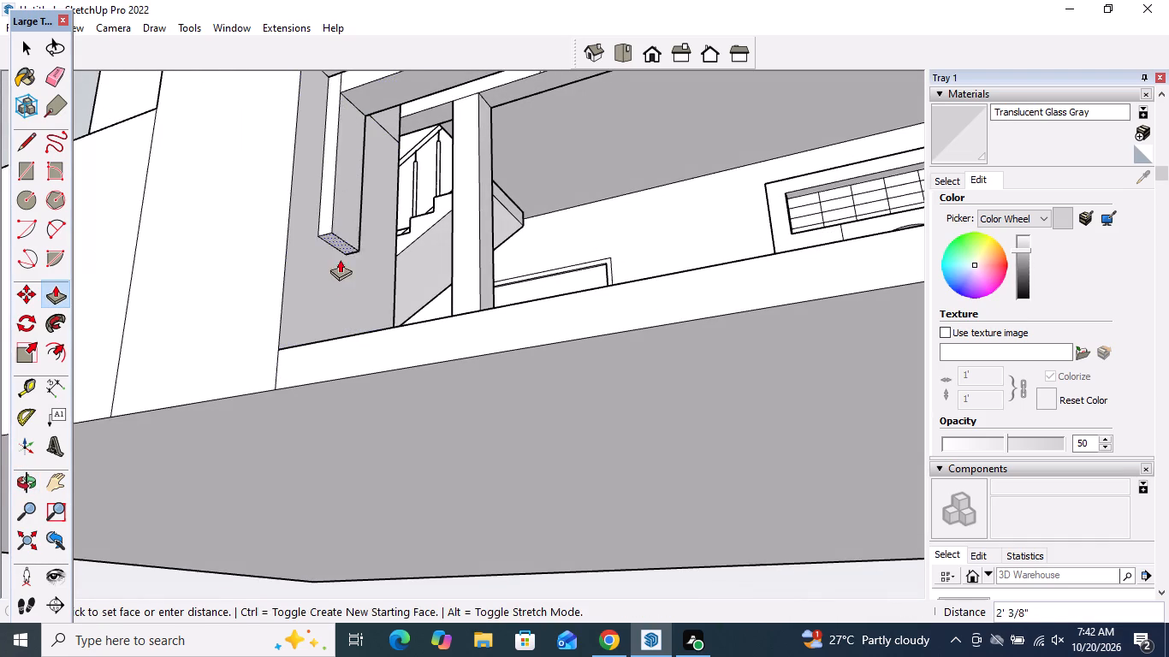
middle_drag(340, 273, 294, 469)
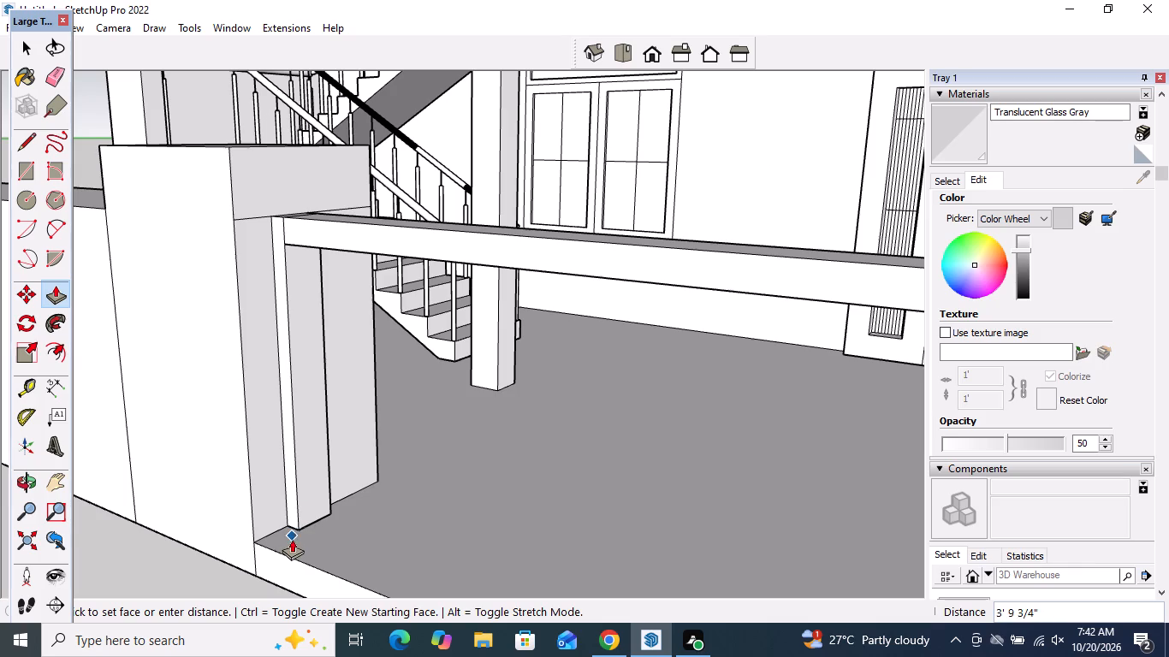
click(291, 540)
key(space)
Erase the seam lines on the bar's front and top faces near the stair-side gate pillar.
scroll(468, 349, down, 10)
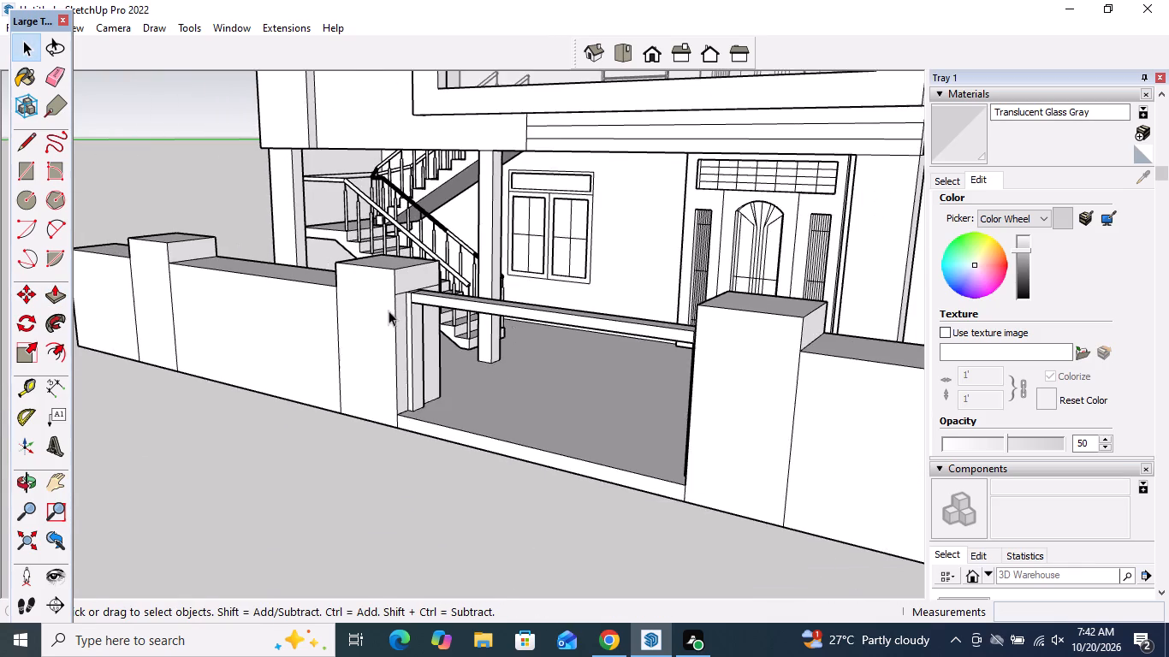
middle_drag(389, 309, 606, 363)
scroll(521, 278, down, 5)
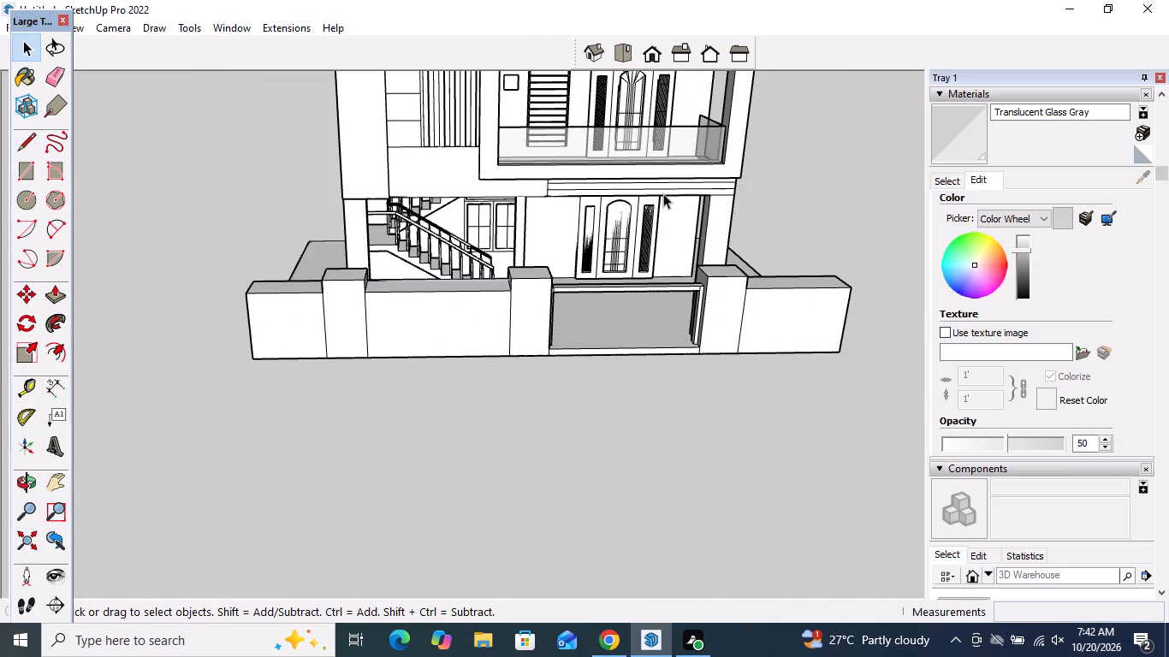
scroll(663, 193, up, 5)
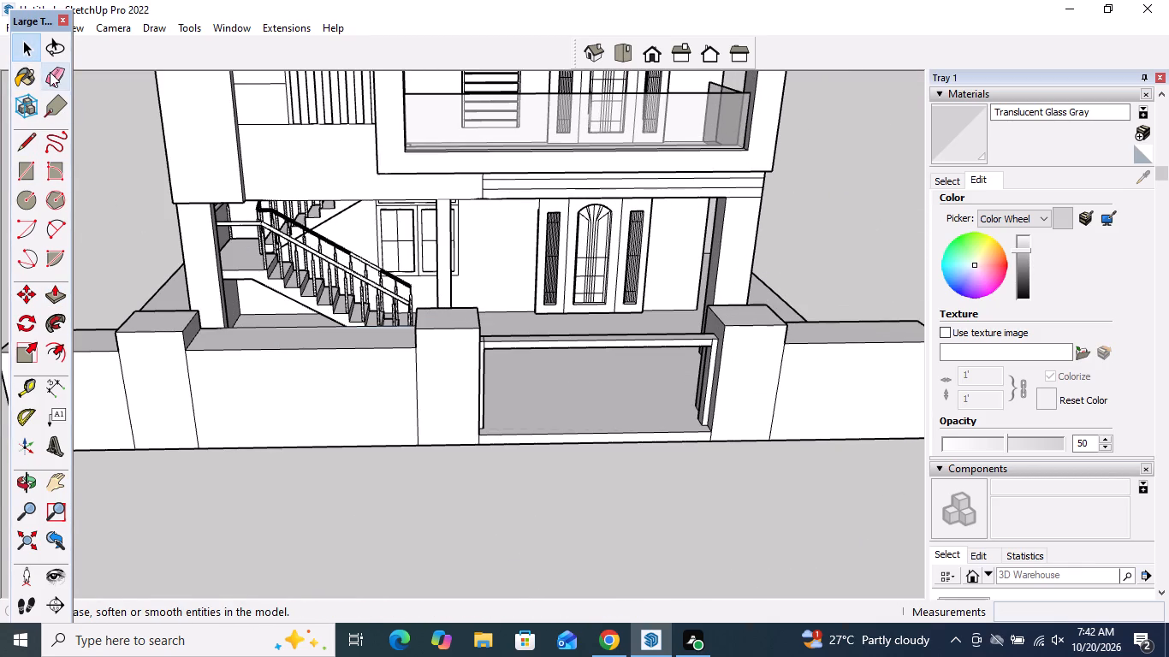
click(52, 74)
scroll(428, 351, up, 14)
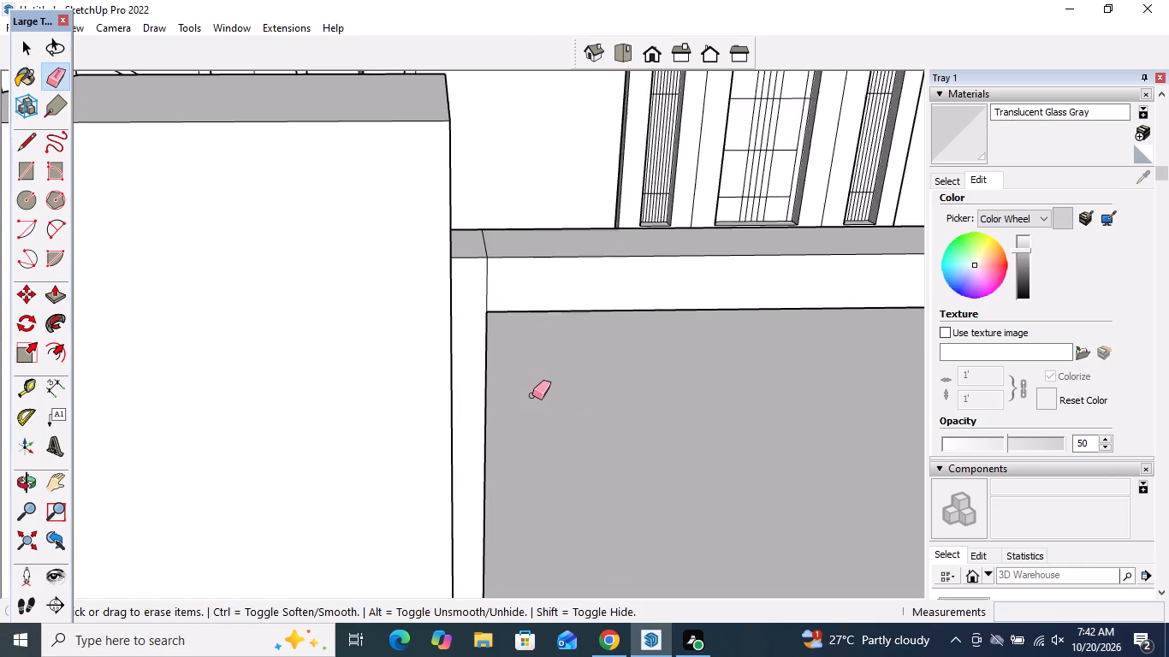
scroll(508, 318, up, 4)
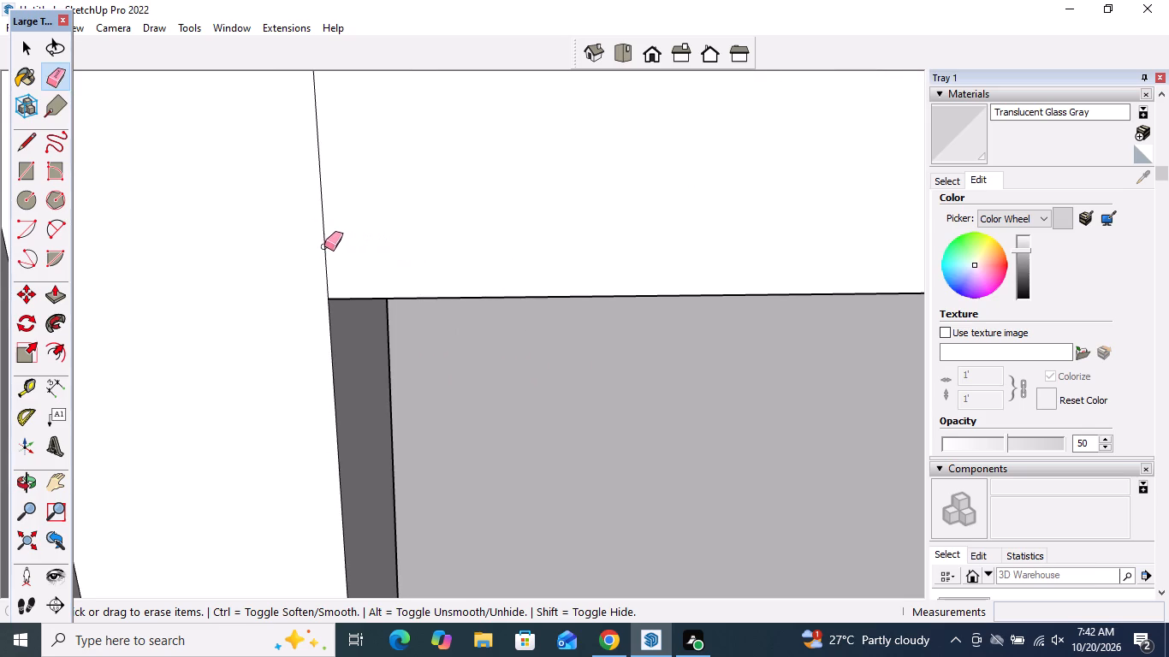
click(324, 246)
scroll(341, 326, down, 15)
middle_drag(360, 305, 359, 401)
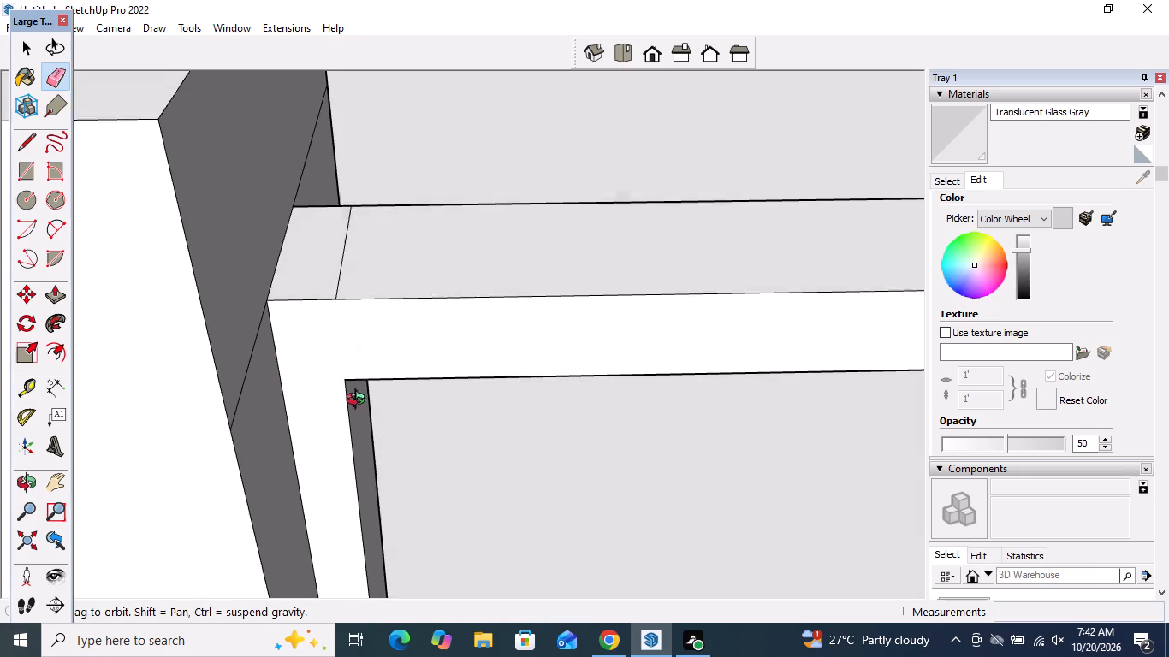
middle_drag(359, 401, 359, 403)
click(340, 275)
Erase the seam line between the bar's front face and the post at the opposite gate pillar.
scroll(333, 282, down, 9)
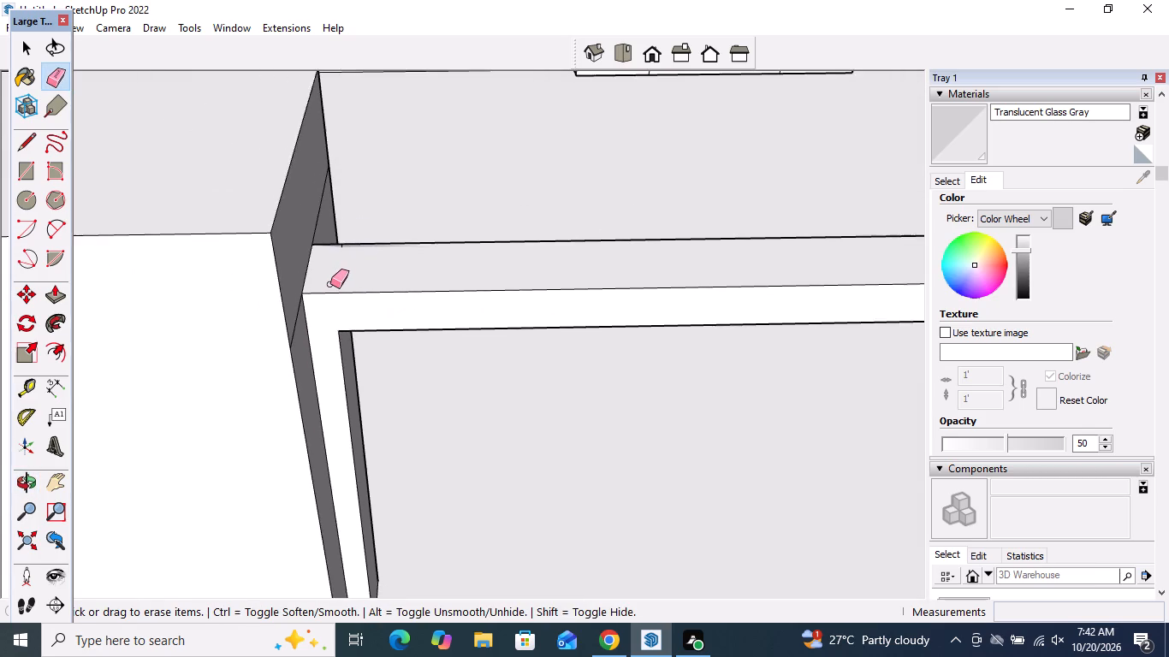
scroll(330, 284, down, 11)
scroll(876, 334, up, 5)
scroll(809, 272, up, 4)
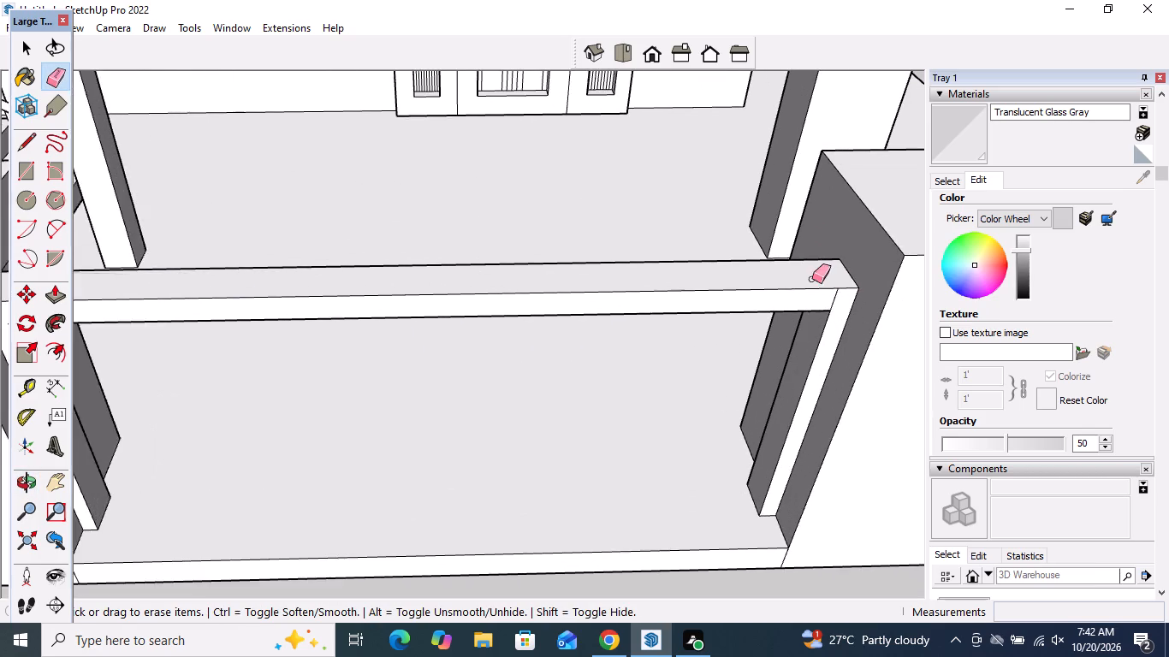
scroll(834, 295, up, 5)
click(834, 315)
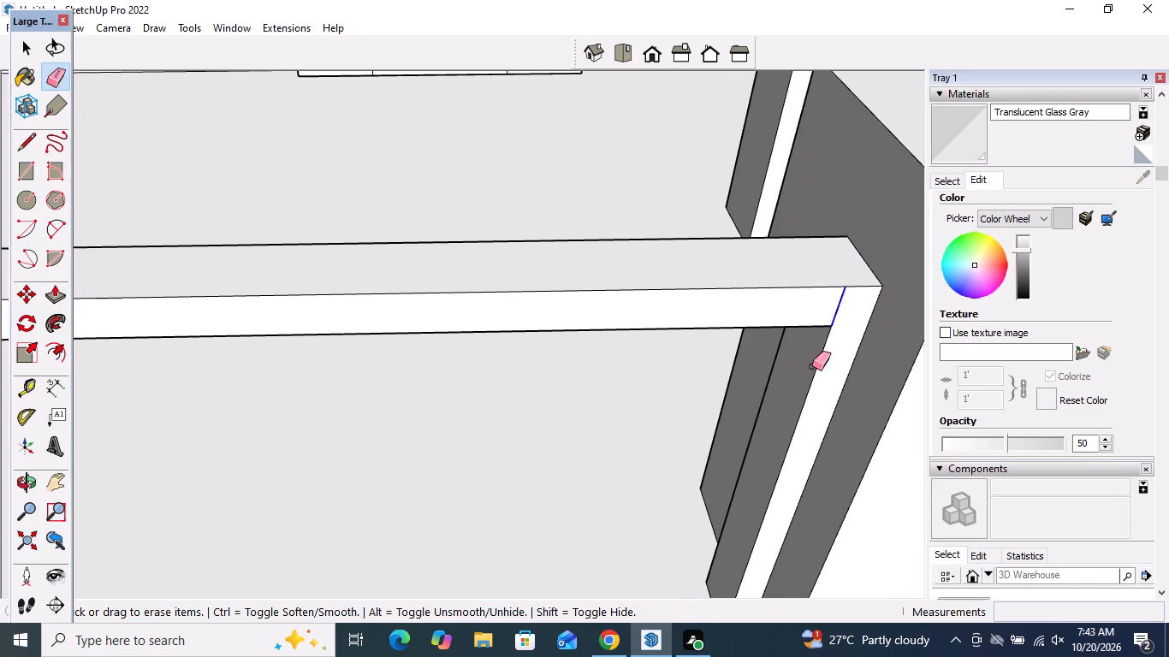
key(space)
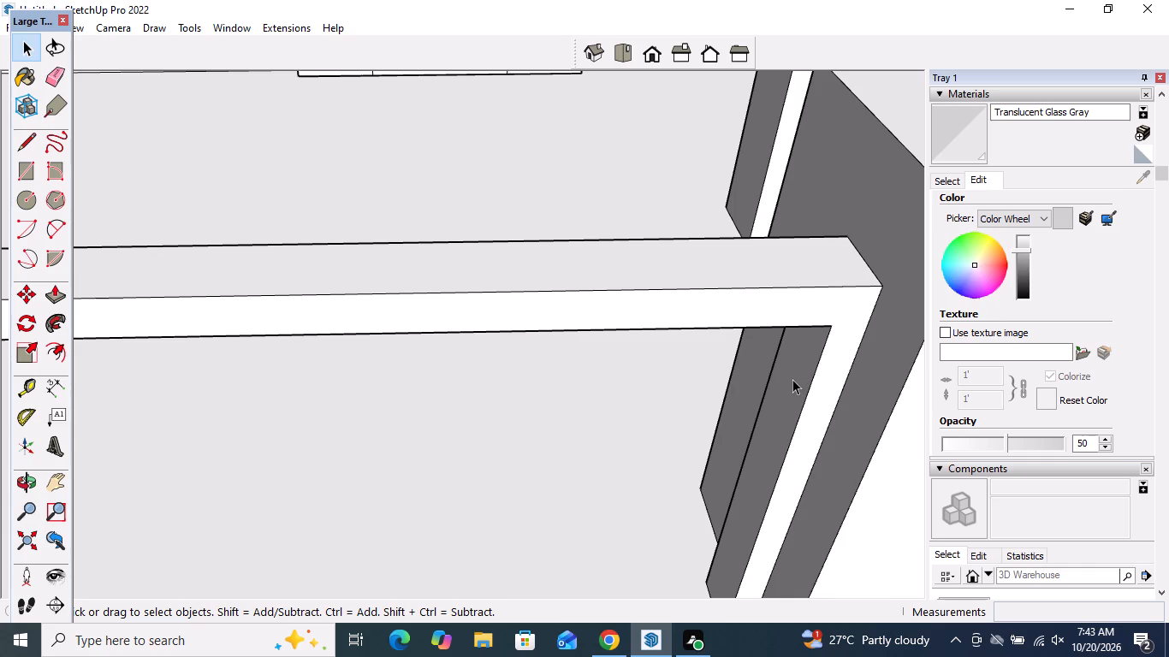
Draw a vertical line 3' 11 13/16" long down from the midpoint of the gate bar's lower front edge.
scroll(815, 284, down, 3)
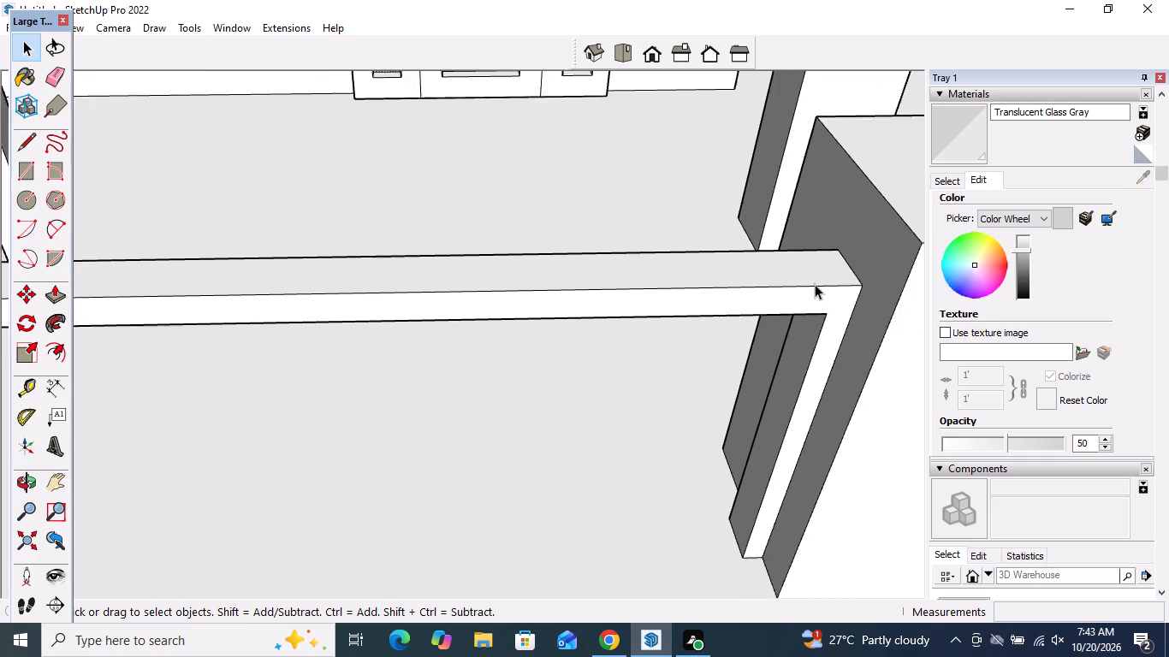
scroll(815, 284, down, 17)
scroll(815, 283, down, 5)
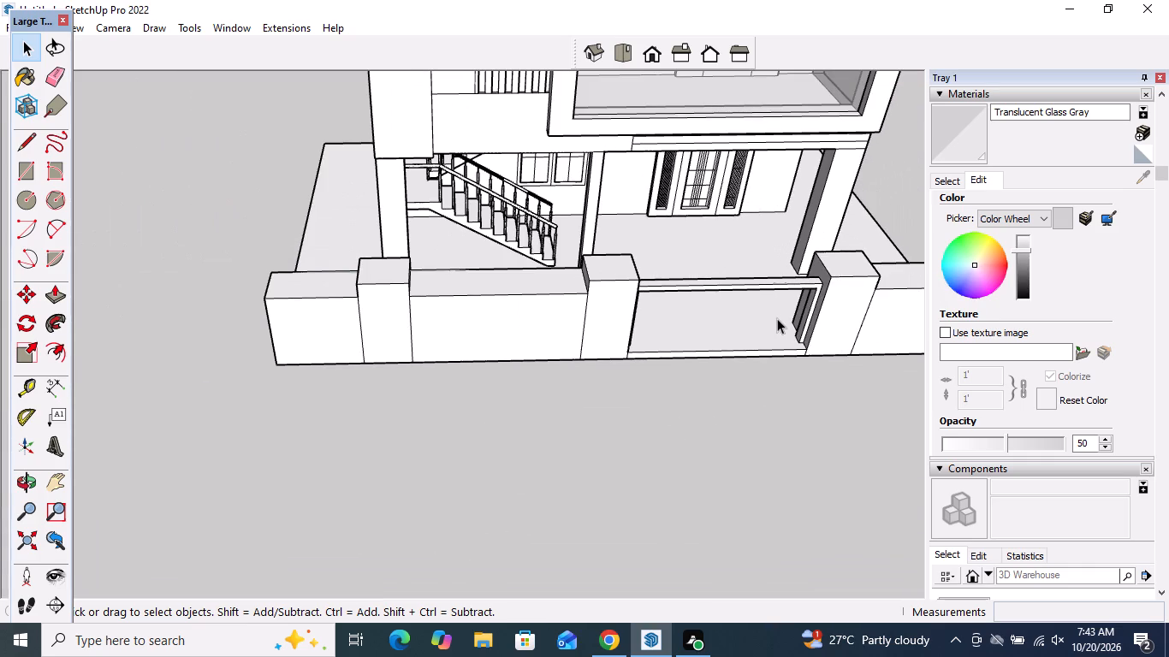
middle_drag(777, 318, 654, 111)
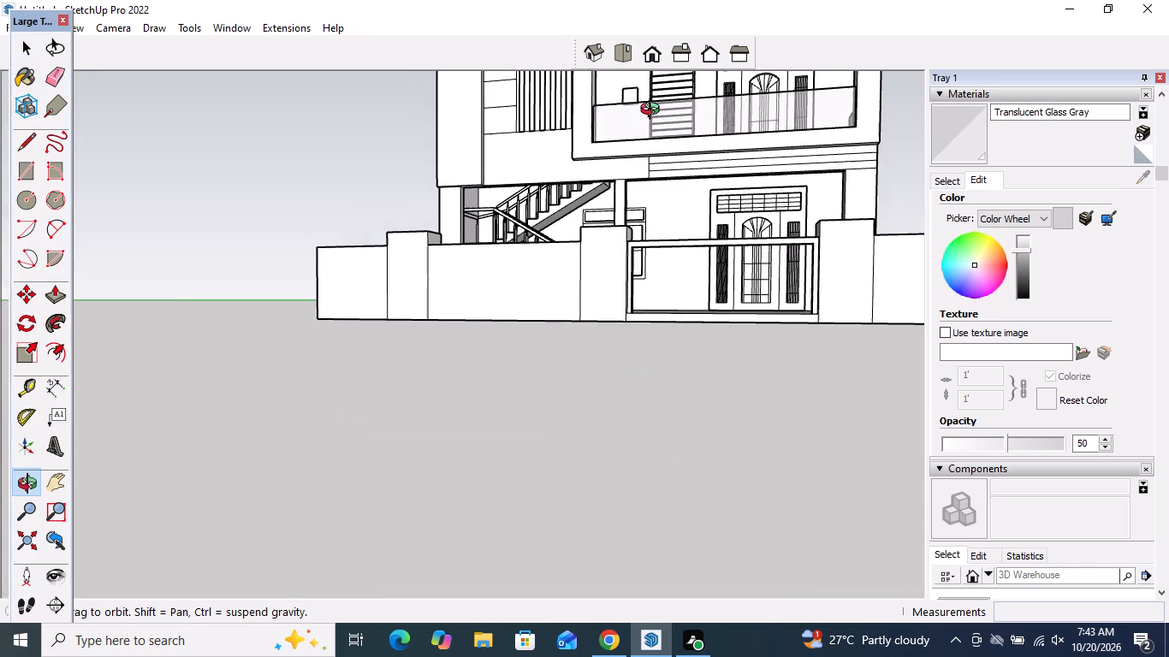
middle_drag(654, 111, 654, 112)
scroll(720, 269, up, 7)
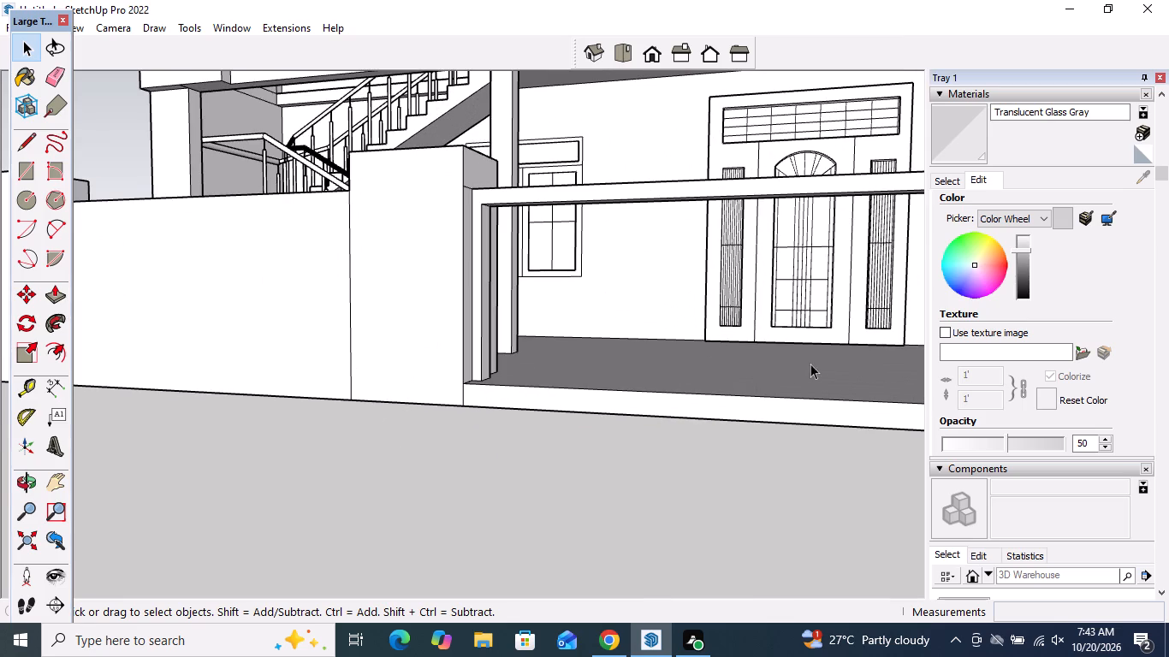
middle_drag(816, 350, 857, 249)
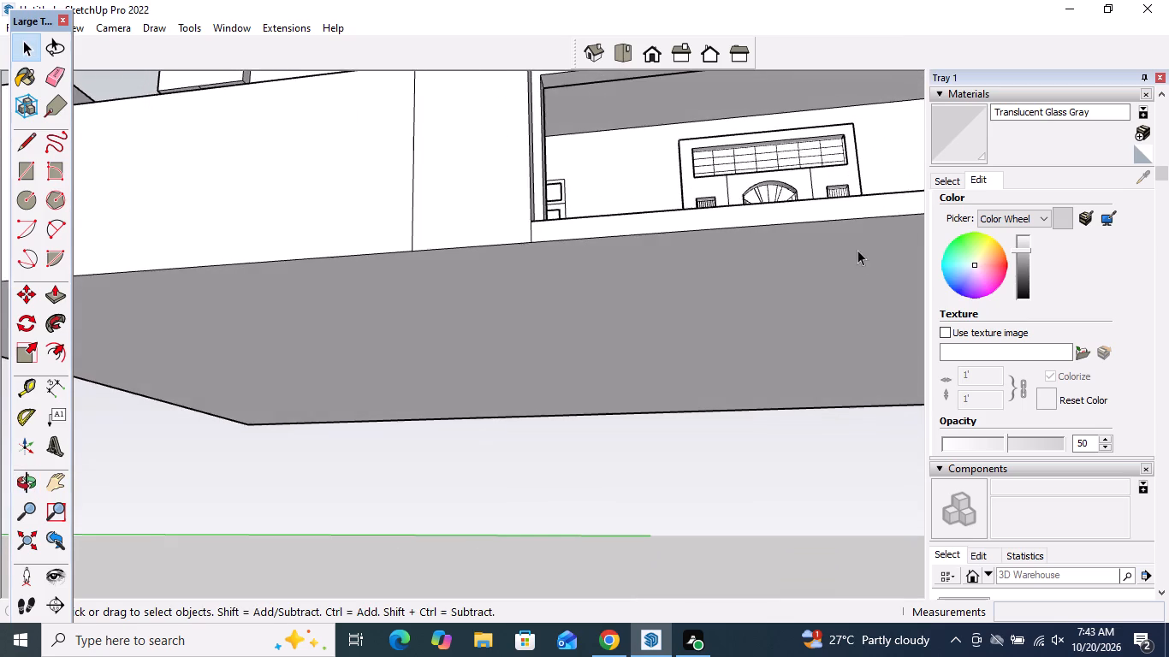
scroll(797, 281, down, 7)
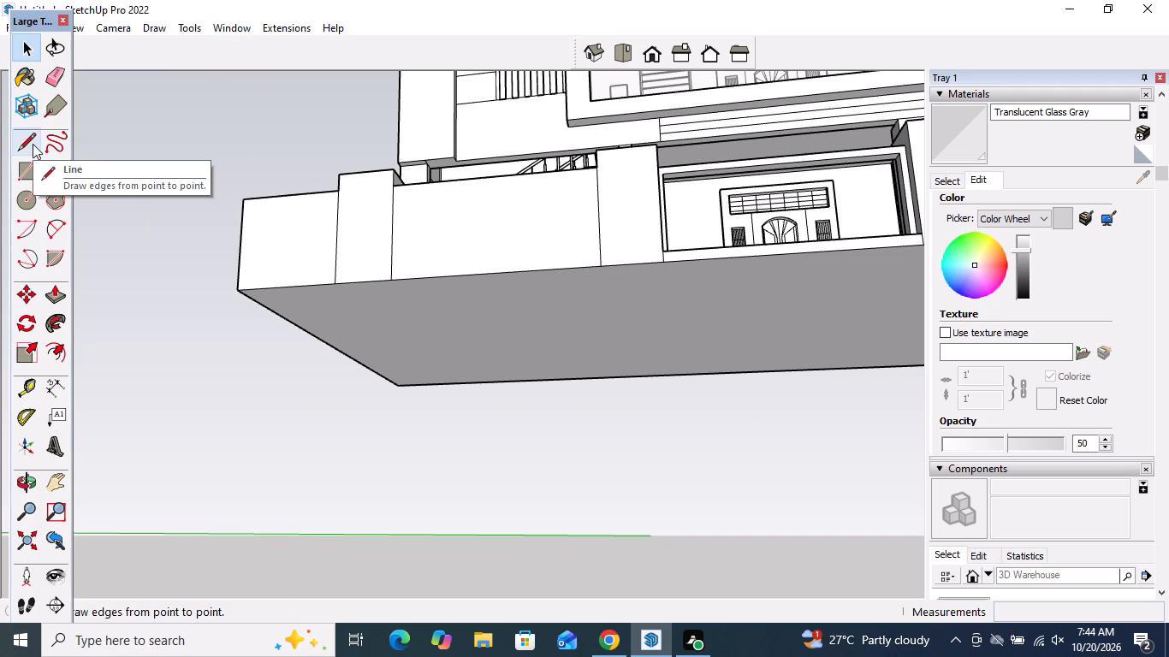
click(33, 144)
scroll(825, 193, up, 8)
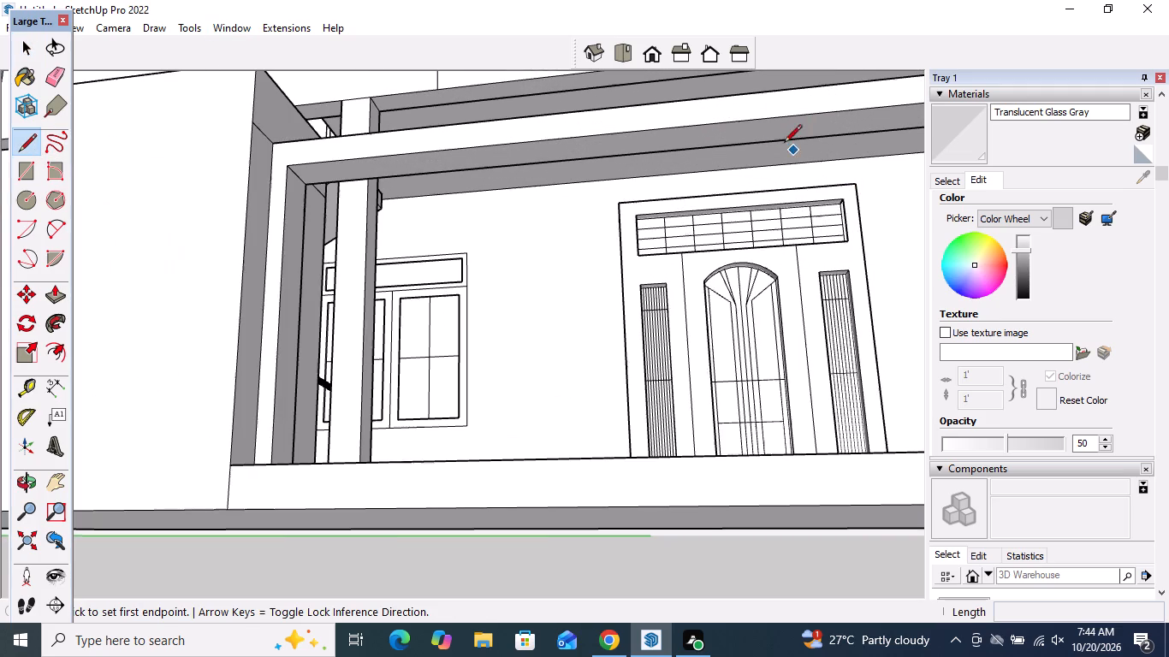
click(679, 129)
middle_drag(679, 209, 669, 344)
scroll(706, 275, down, 2)
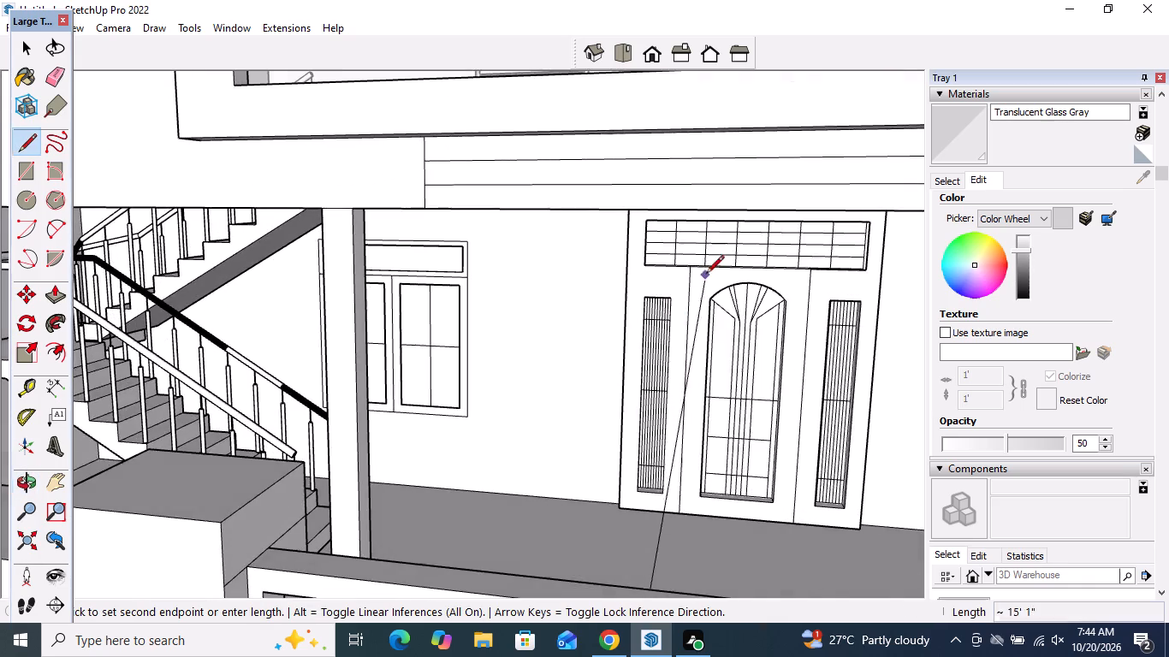
scroll(706, 275, down, 5)
scroll(677, 474, up, 5)
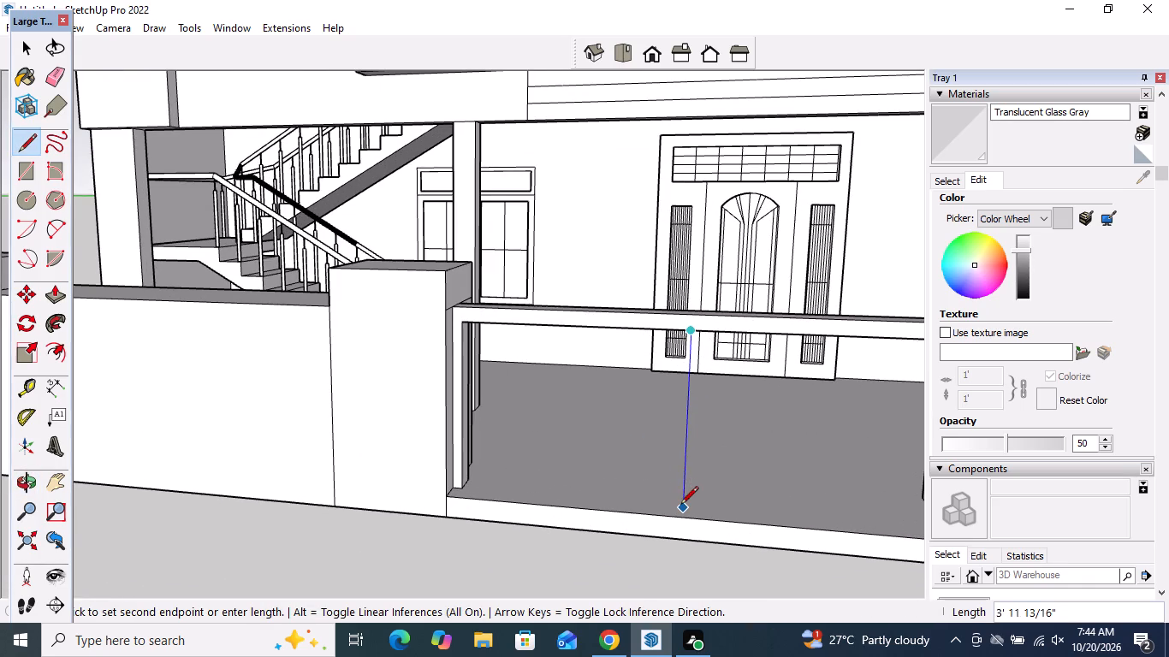
scroll(680, 506, up, 4)
click(680, 506)
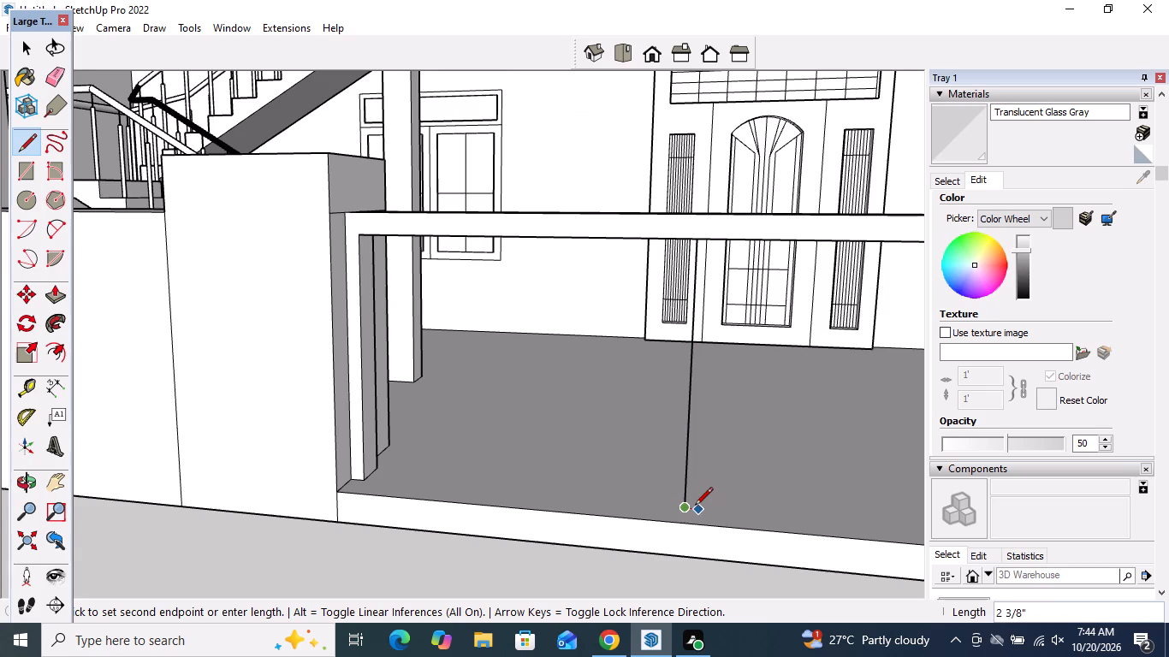
scroll(695, 506, up, 9)
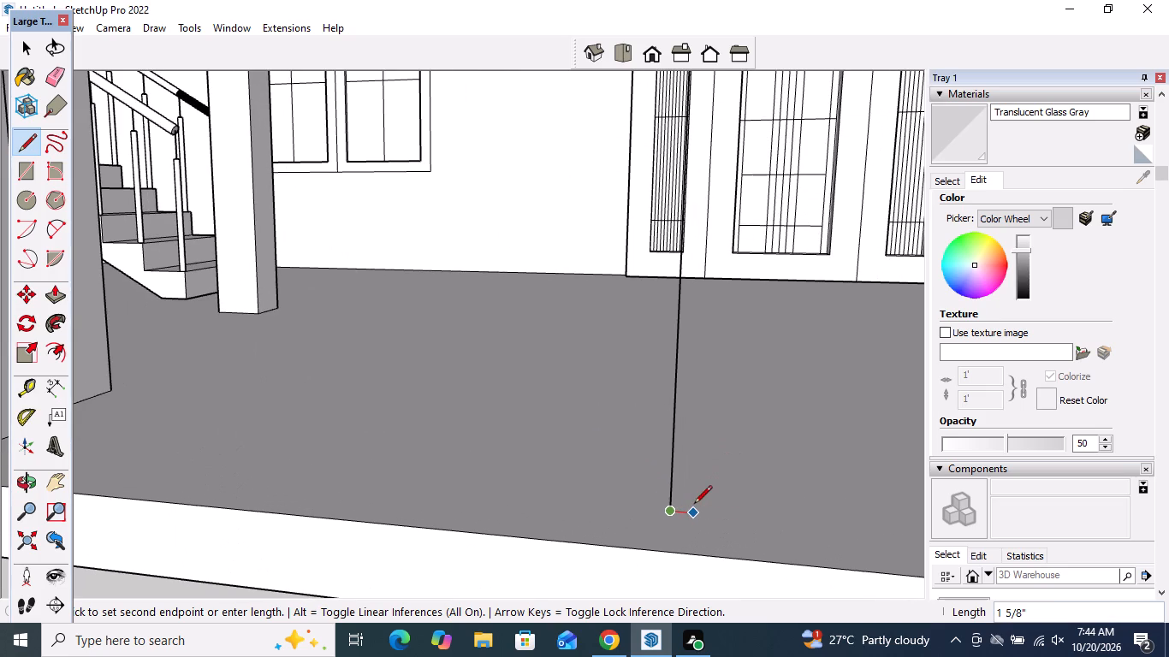
key(space)
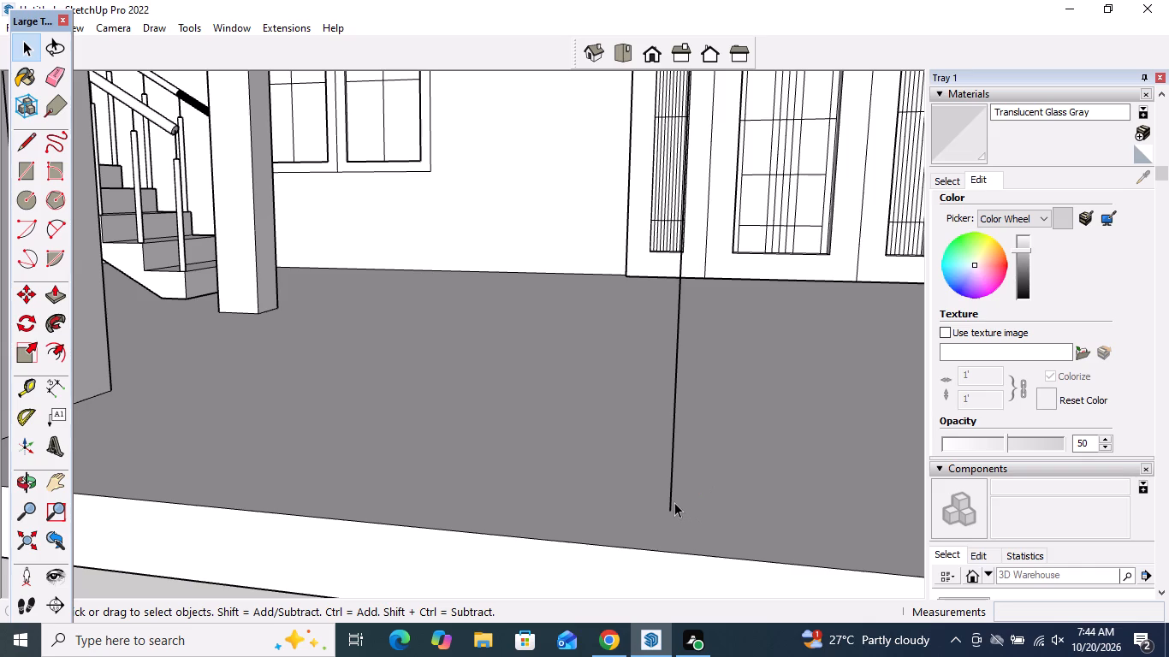
Copy the gate's central vertical line a short distance to one side, then copy that line about 2 1/2" back past the original.
click(671, 496)
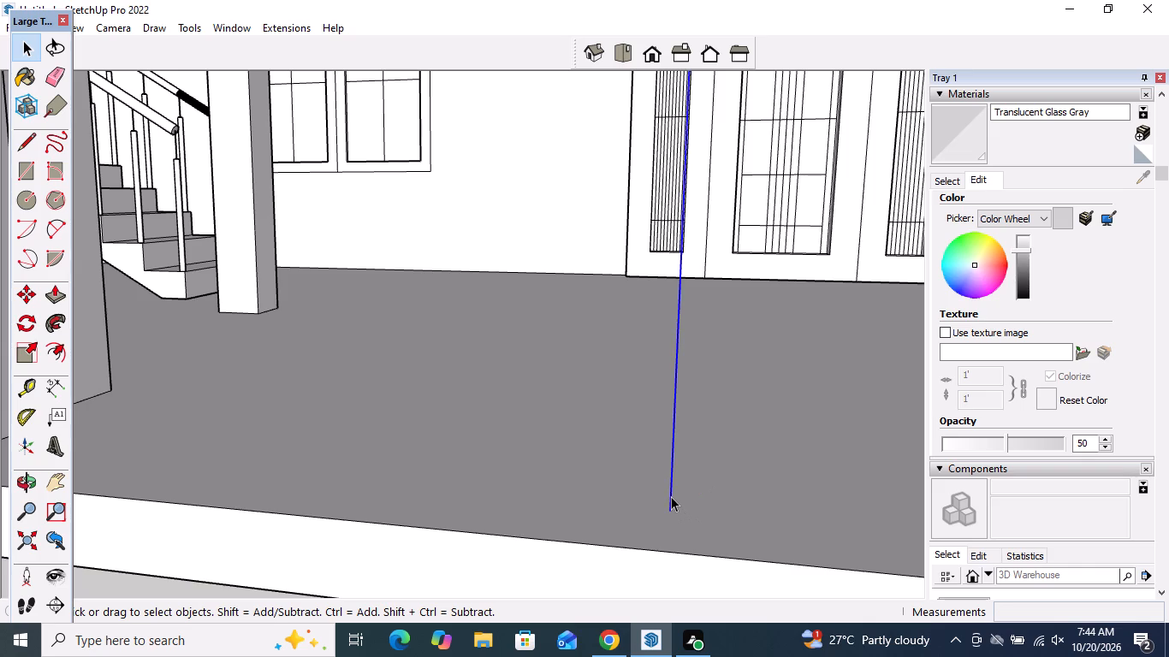
click(29, 301)
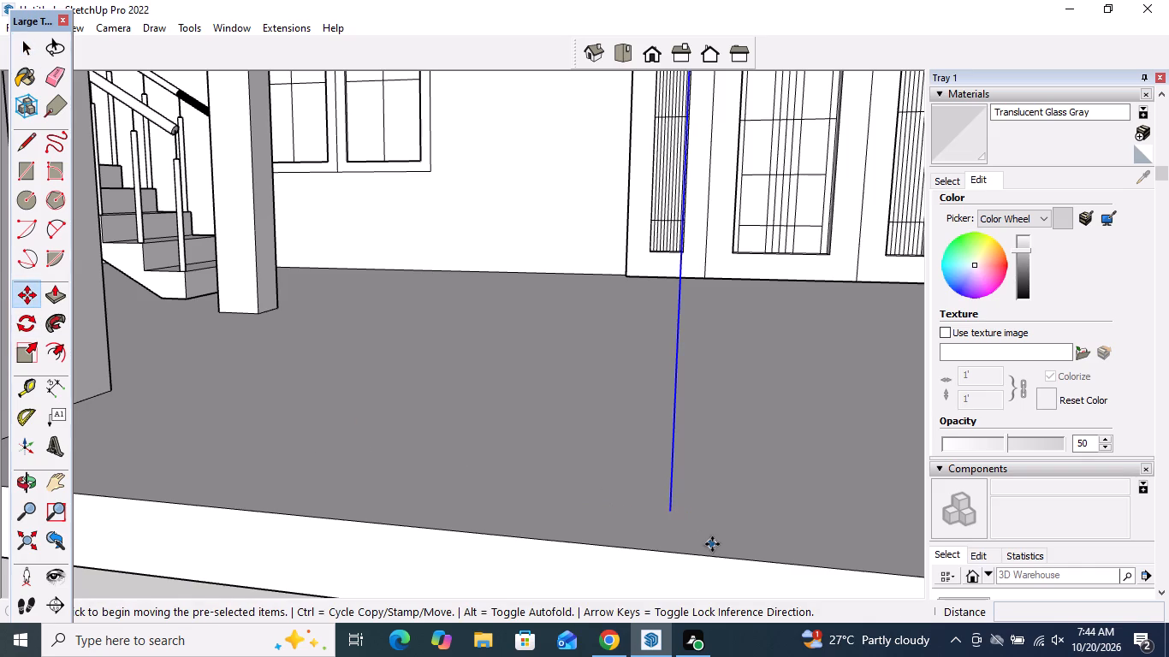
scroll(710, 544, up, 4)
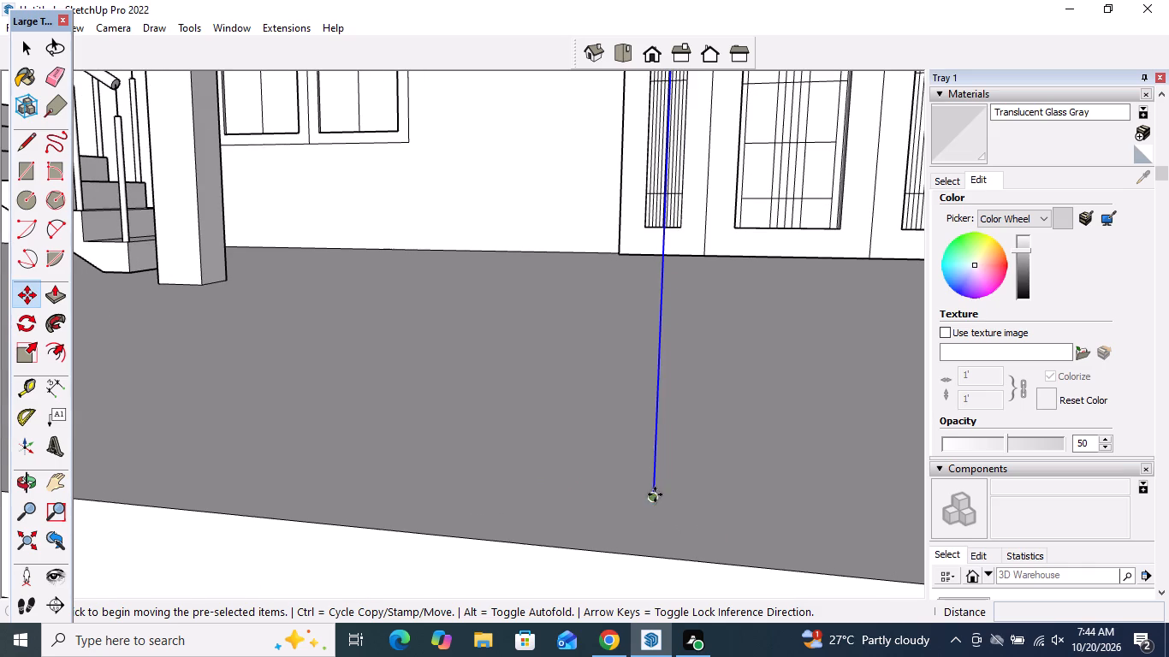
click(655, 496)
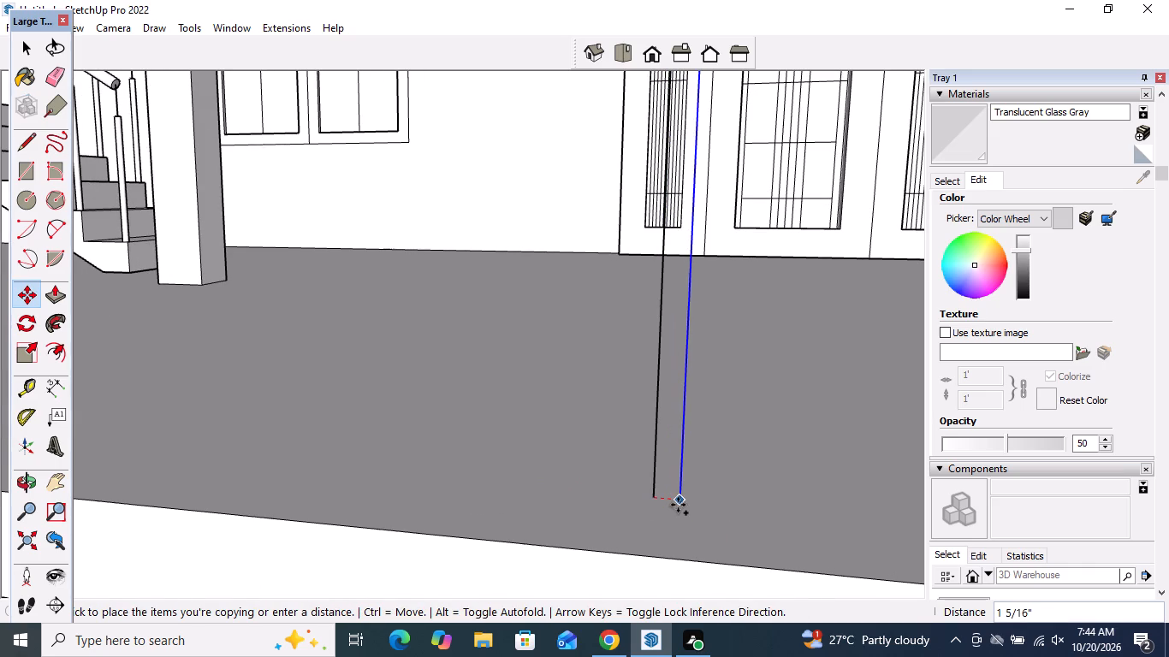
scroll(673, 505, down, 7)
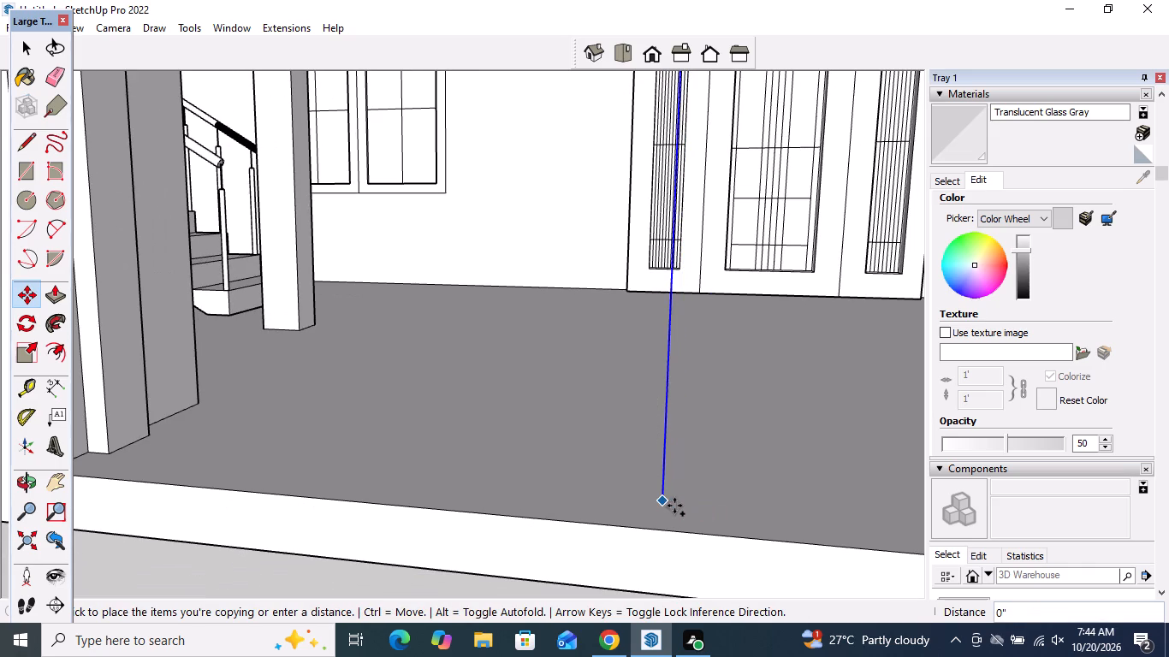
click(676, 506)
scroll(674, 500, up, 4)
click(674, 506)
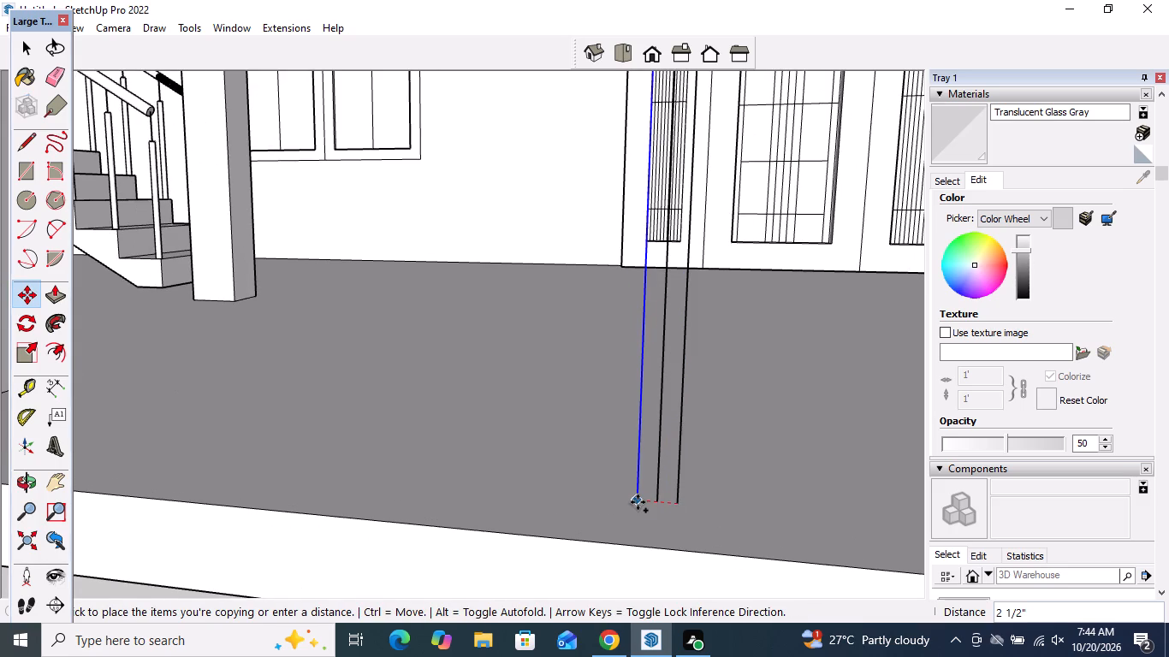
click(635, 502)
key(space)
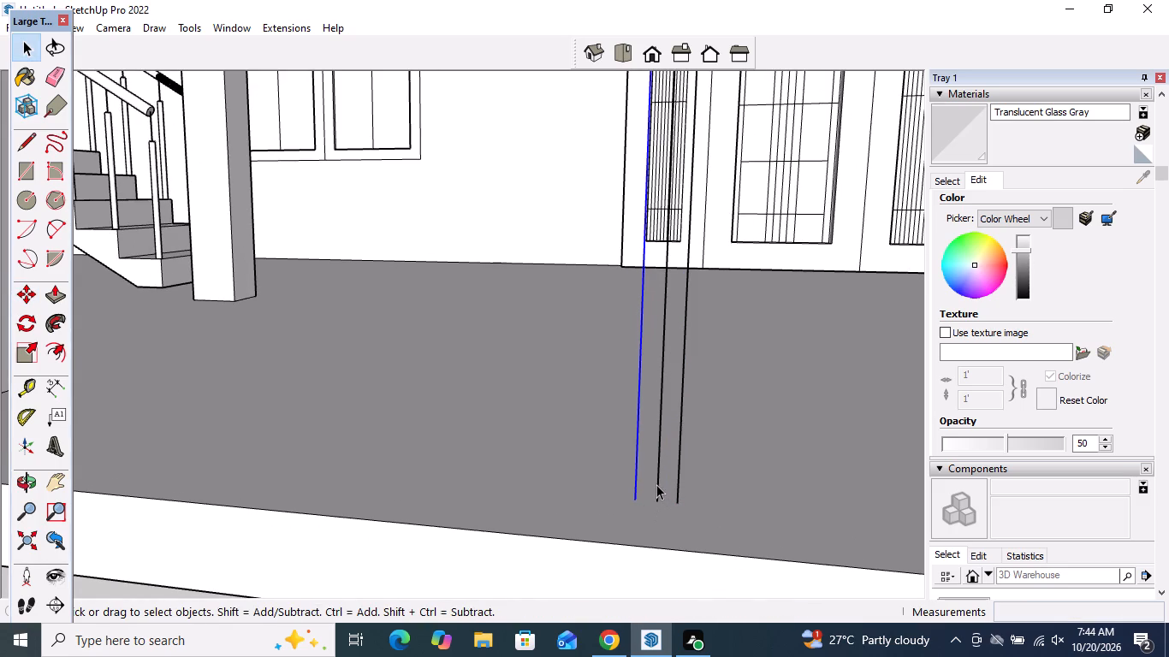
Delete the original middle line between the two copied vertical lines.
click(656, 484)
scroll(656, 484, down, 5)
key(Delete)
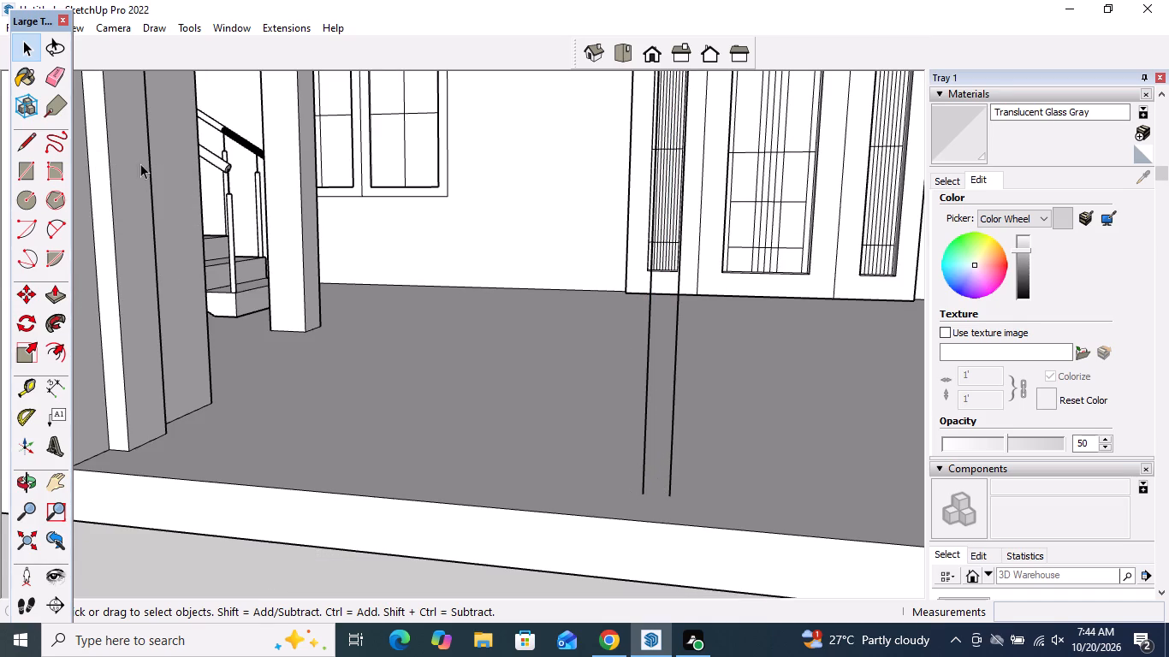
Draw a line joining the lower ends of the two vertical lines to close the central division's face.
click(21, 138)
scroll(632, 464, up, 4)
click(647, 504)
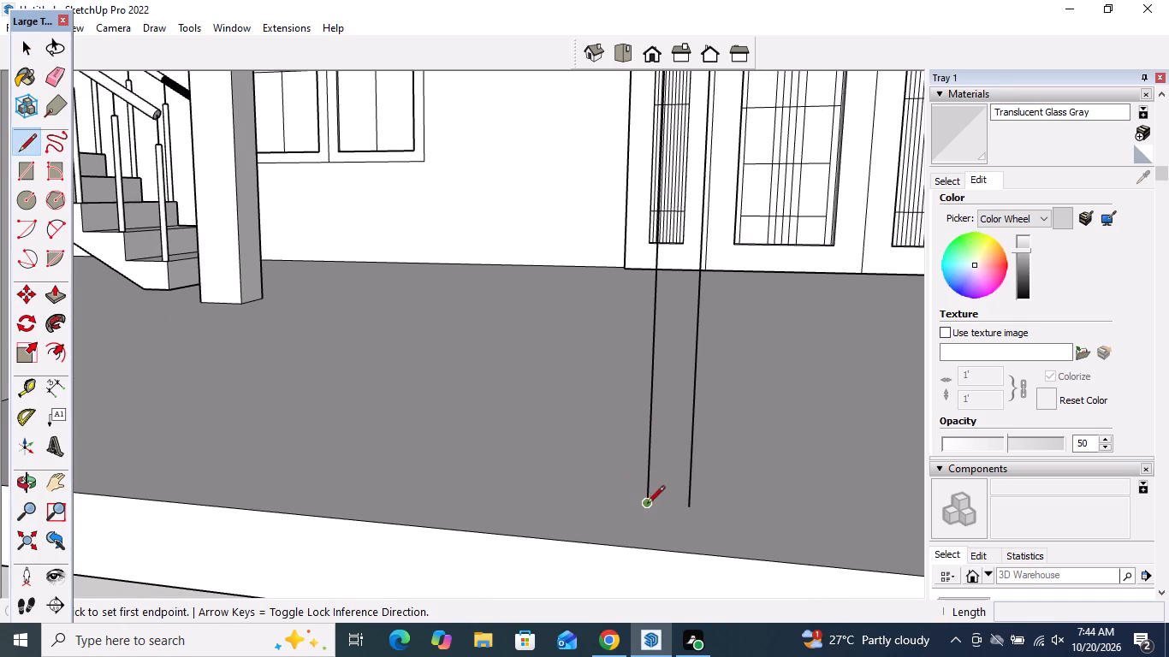
click(691, 509)
scroll(675, 513, down, 5)
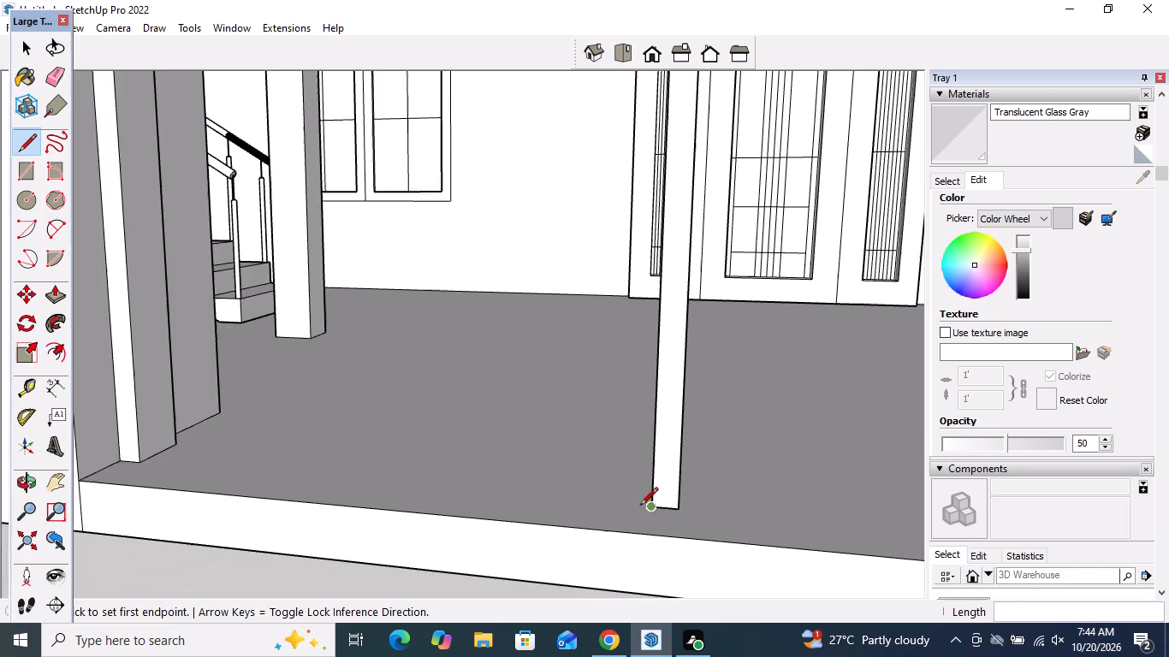
scroll(640, 506, down, 5)
key(space)
Extrude the central division's face with Push/Pull to the gate bar's house-side face.
middle_drag(694, 397, 393, 396)
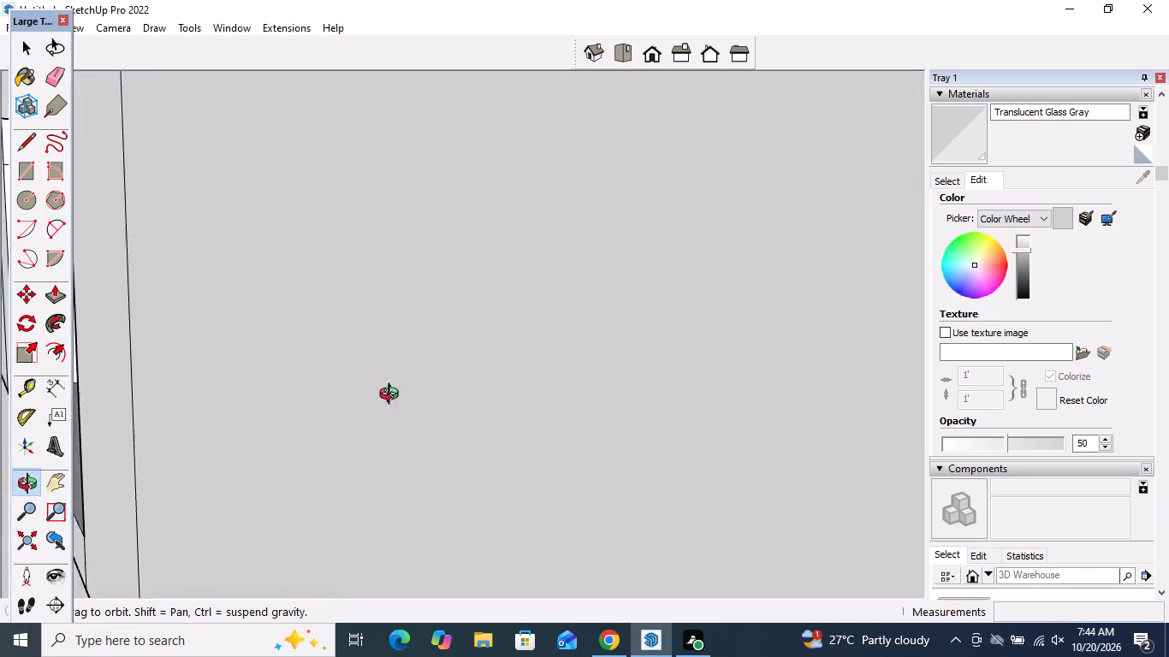
middle_drag(393, 396, 304, 434)
scroll(299, 392, down, 11)
middle_drag(255, 365, 218, 359)
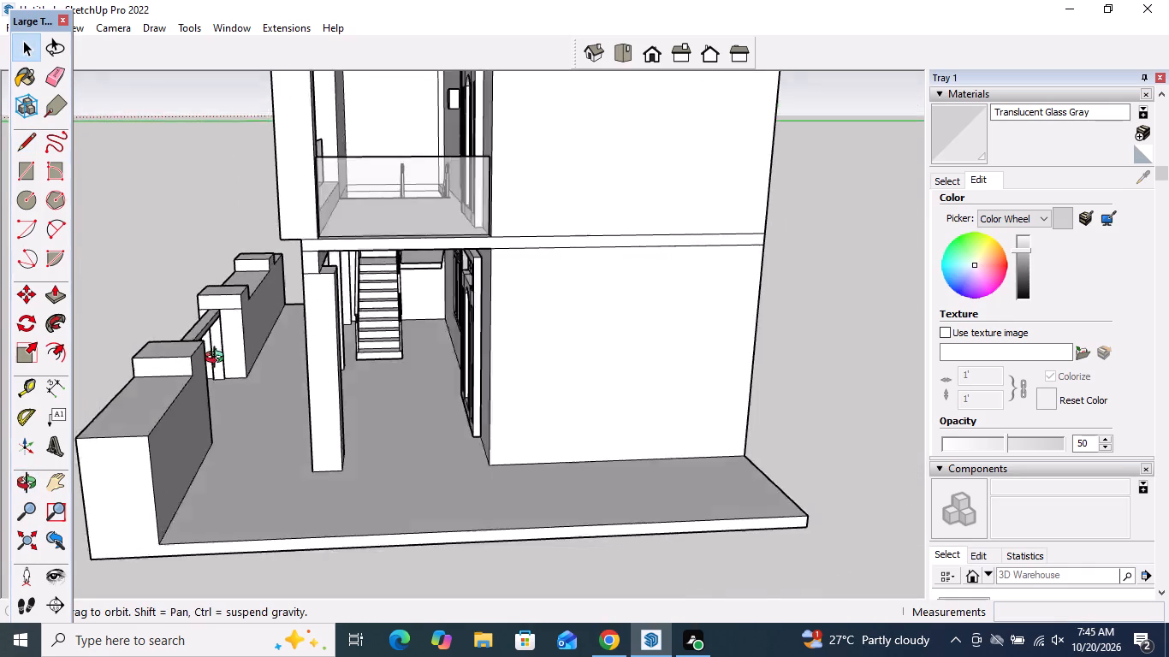
middle_drag(218, 359, 0, 372)
scroll(427, 317, up, 10)
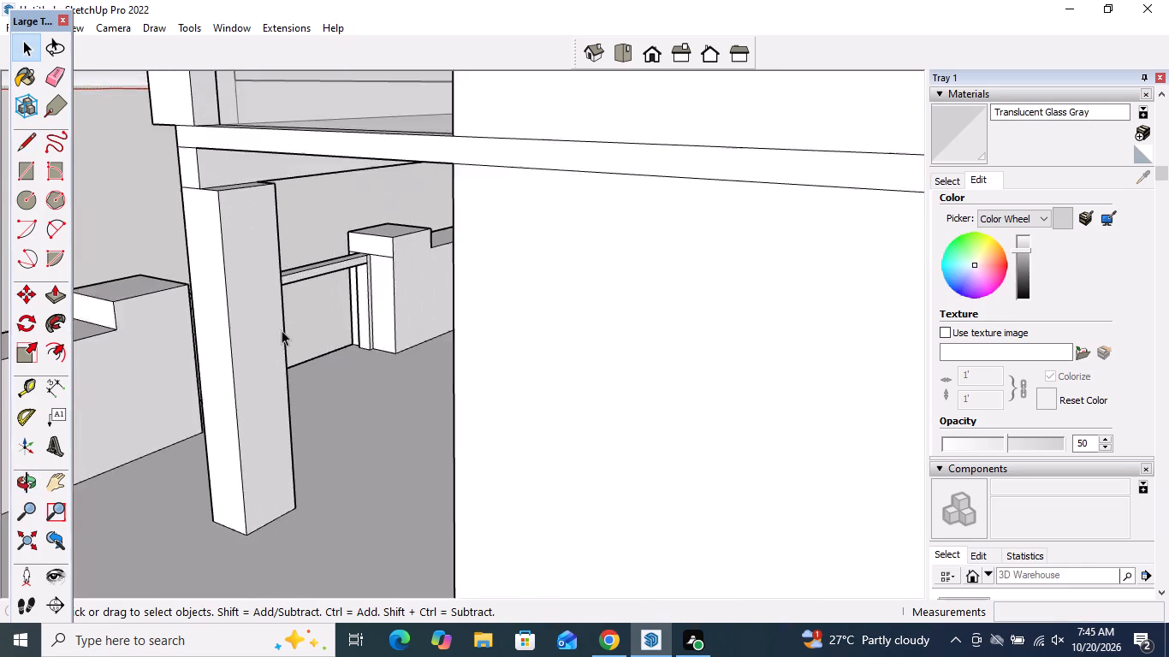
scroll(282, 330, up, 5)
middle_drag(270, 330, 230, 319)
scroll(228, 236, up, 4)
scroll(256, 274, down, 3)
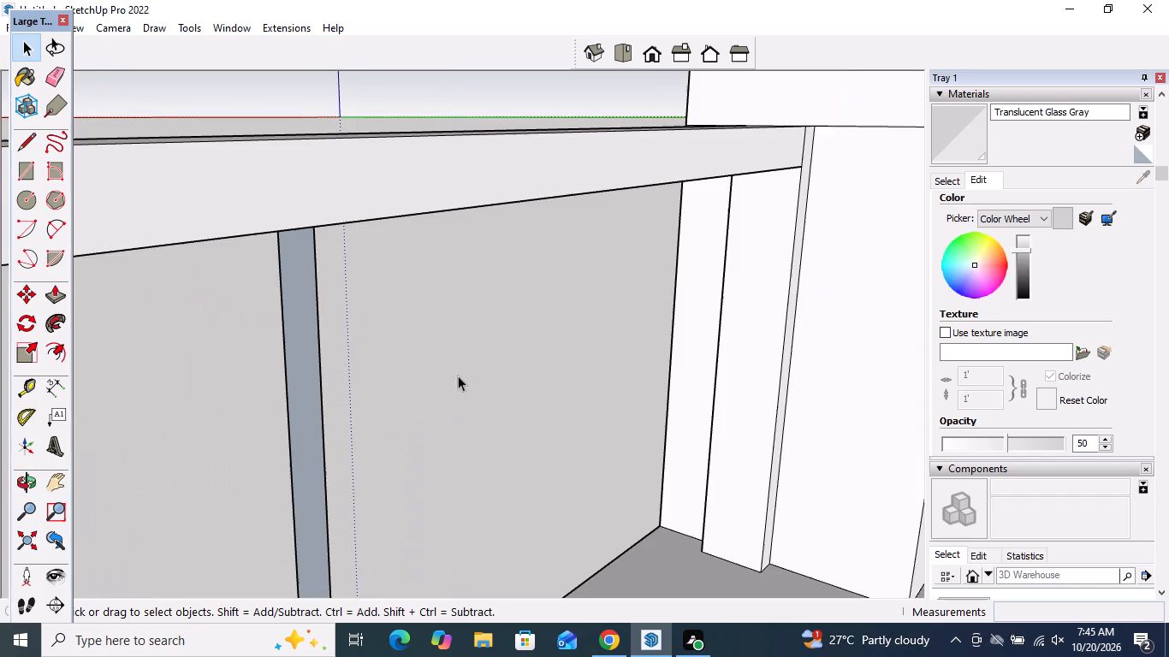
click(50, 293)
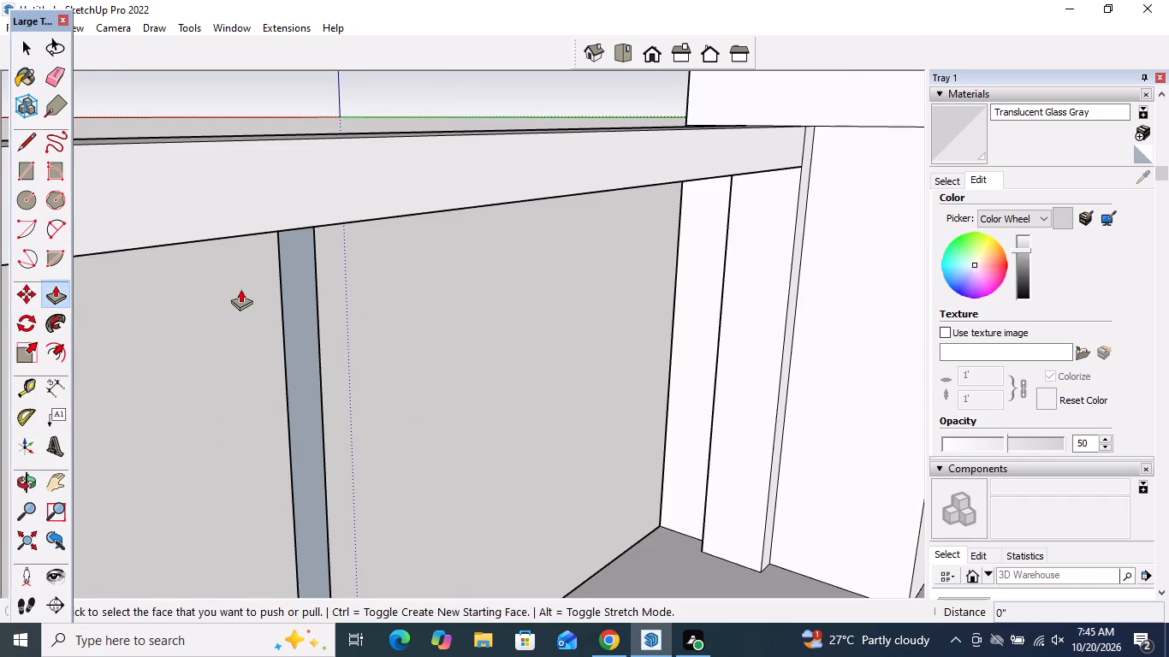
click(306, 308)
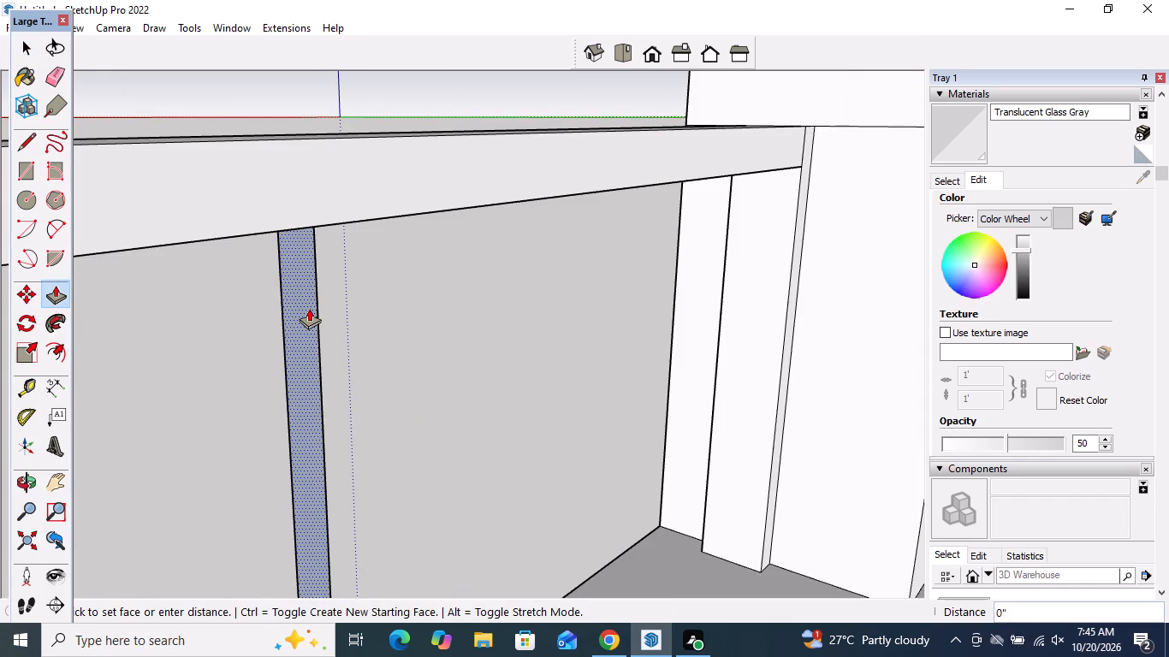
click(395, 184)
key(space)
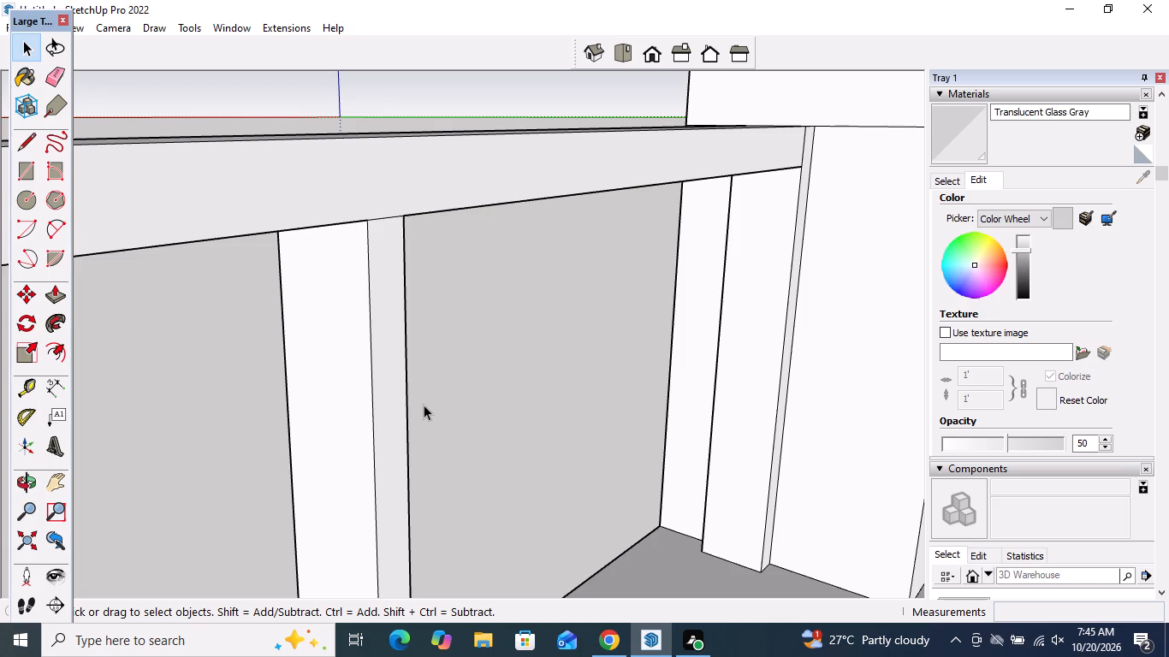
key(space)
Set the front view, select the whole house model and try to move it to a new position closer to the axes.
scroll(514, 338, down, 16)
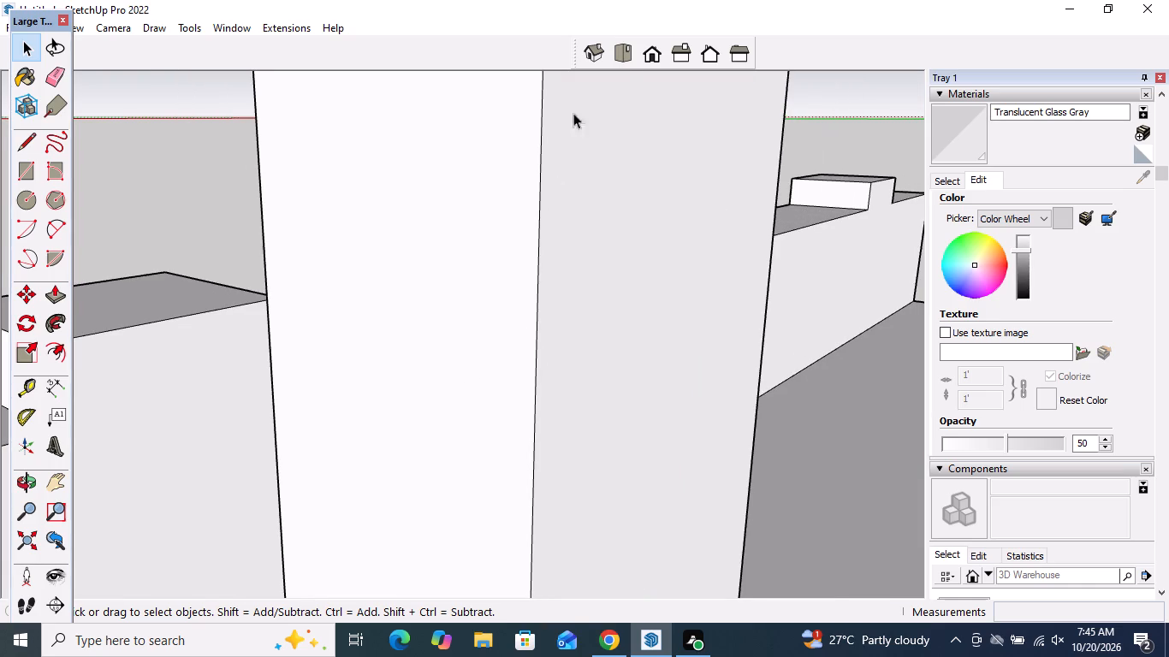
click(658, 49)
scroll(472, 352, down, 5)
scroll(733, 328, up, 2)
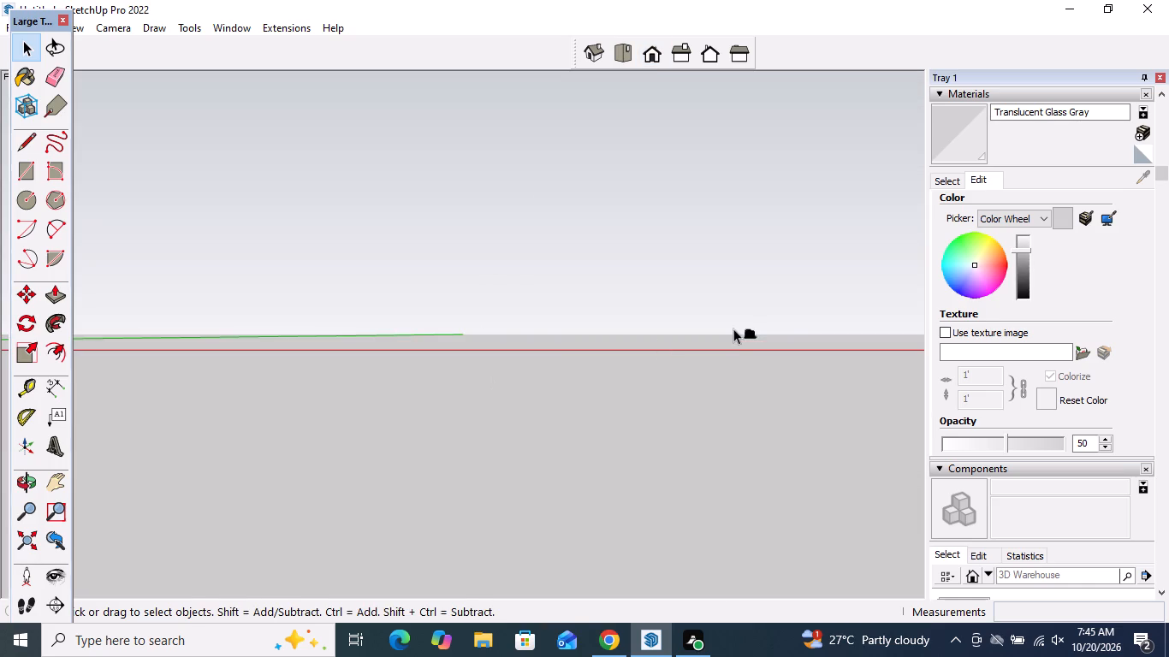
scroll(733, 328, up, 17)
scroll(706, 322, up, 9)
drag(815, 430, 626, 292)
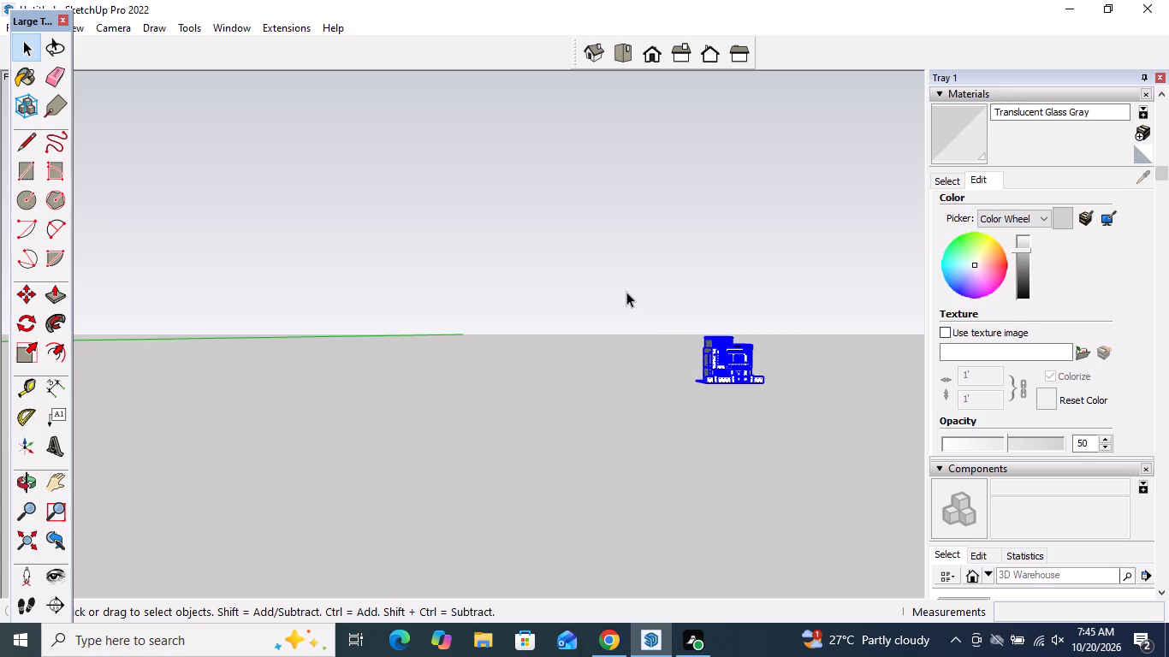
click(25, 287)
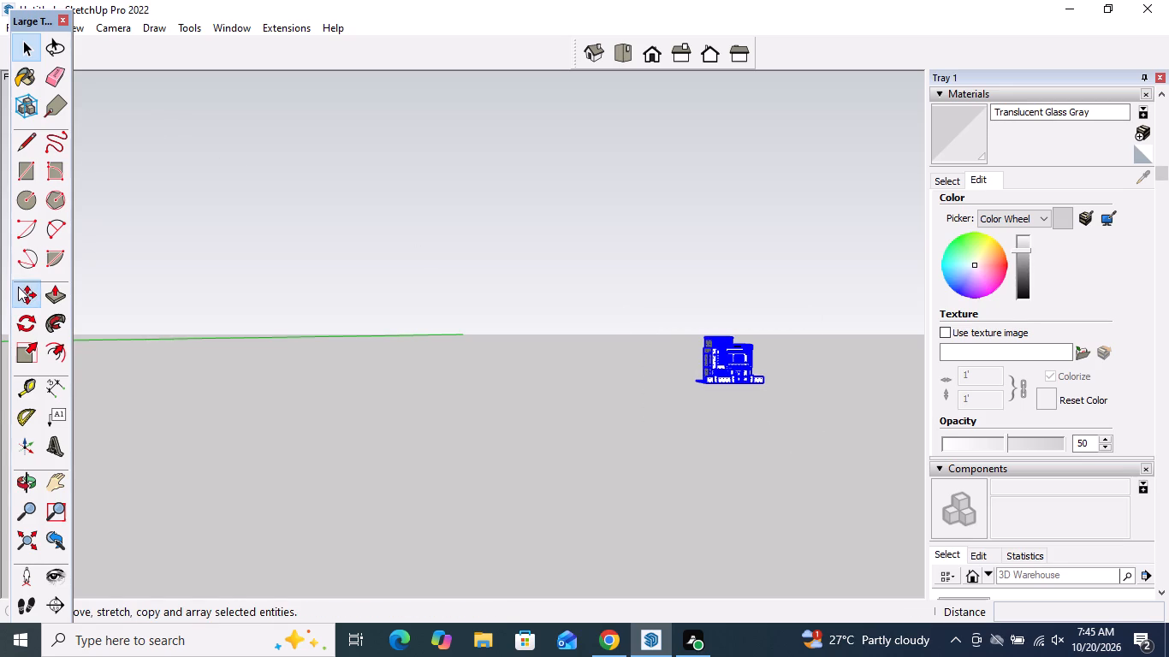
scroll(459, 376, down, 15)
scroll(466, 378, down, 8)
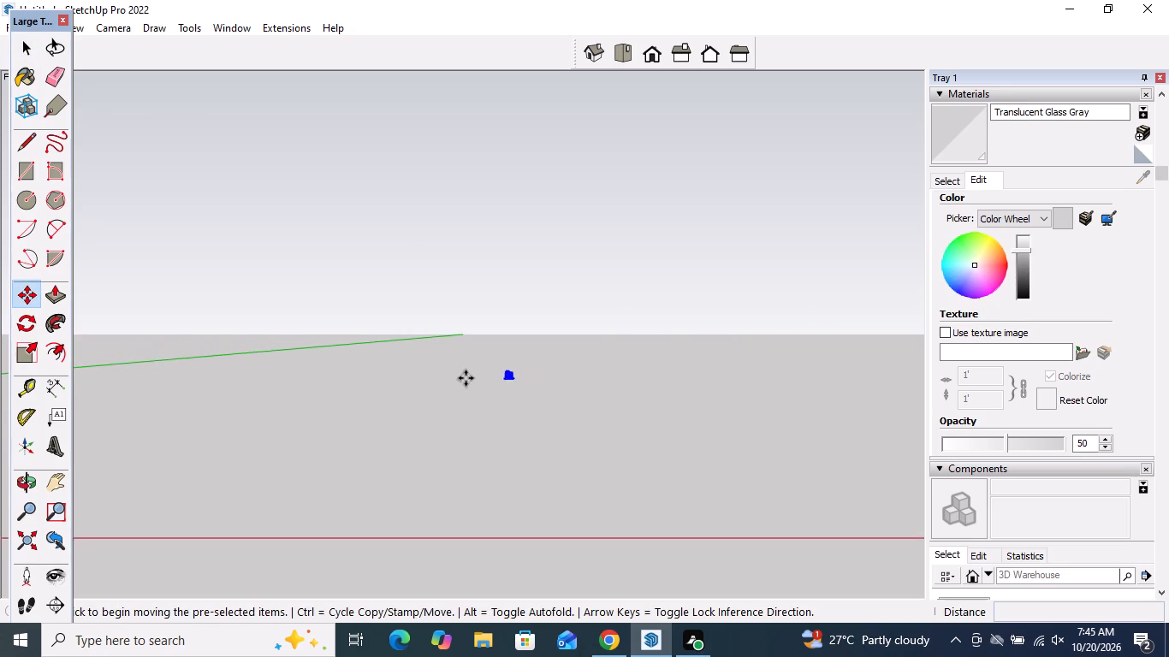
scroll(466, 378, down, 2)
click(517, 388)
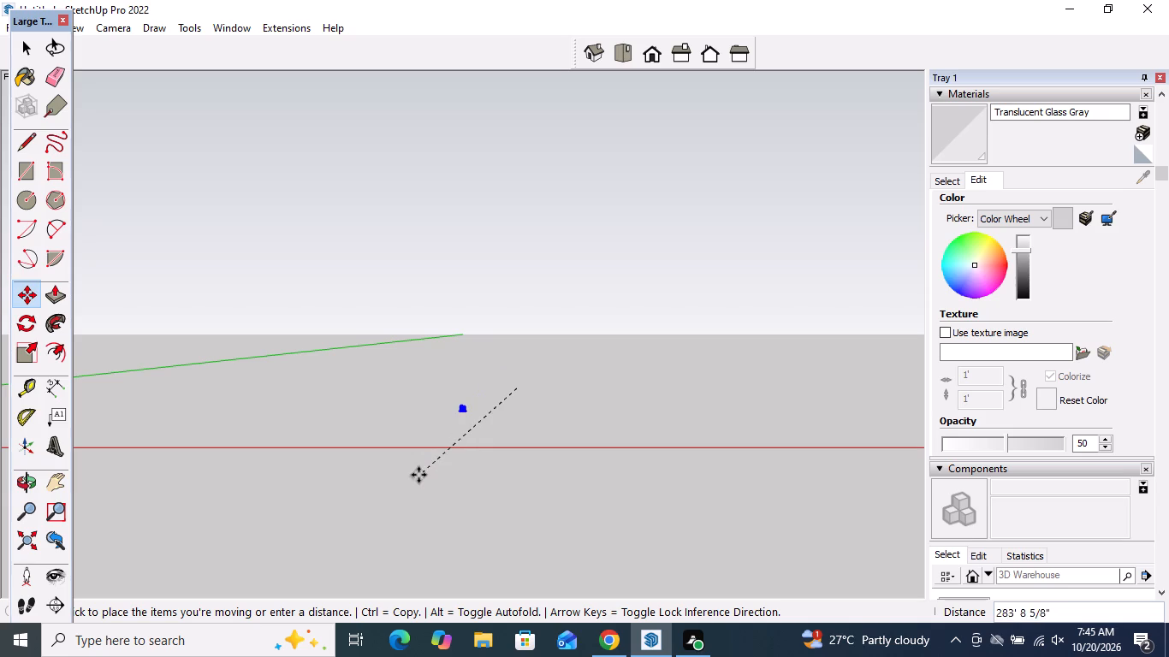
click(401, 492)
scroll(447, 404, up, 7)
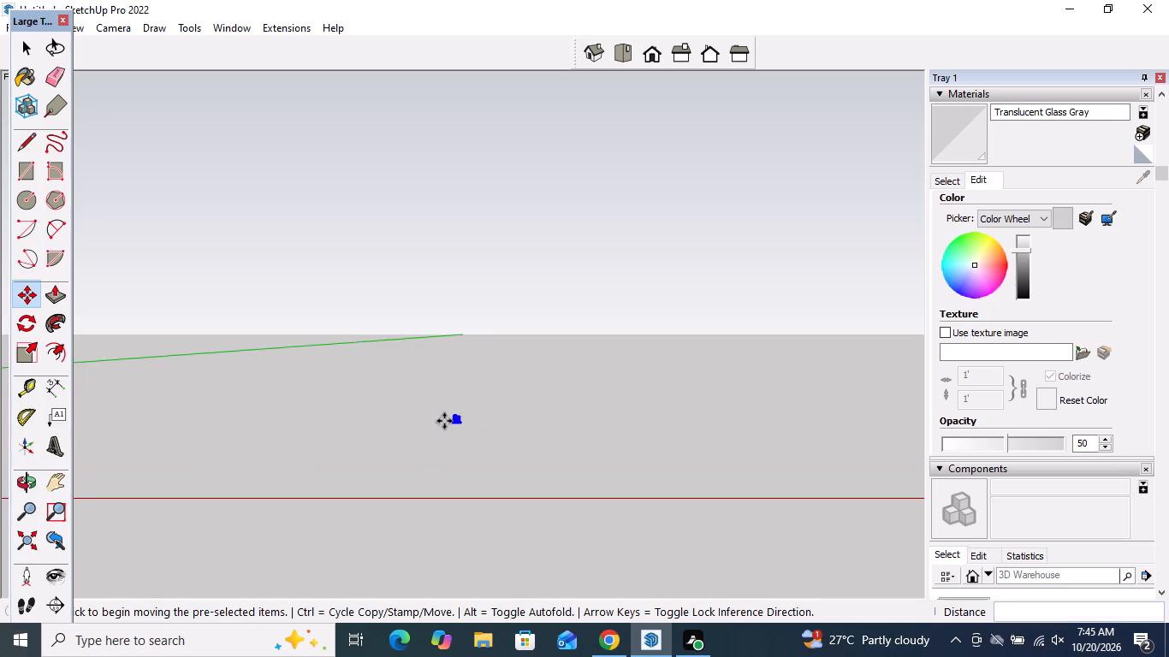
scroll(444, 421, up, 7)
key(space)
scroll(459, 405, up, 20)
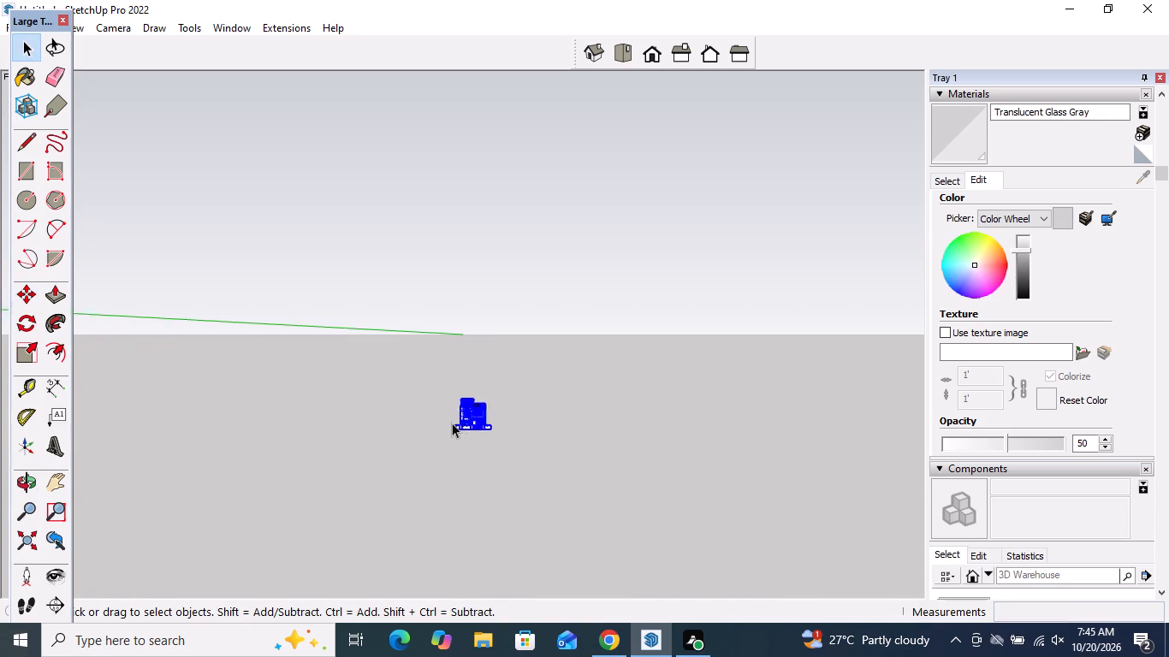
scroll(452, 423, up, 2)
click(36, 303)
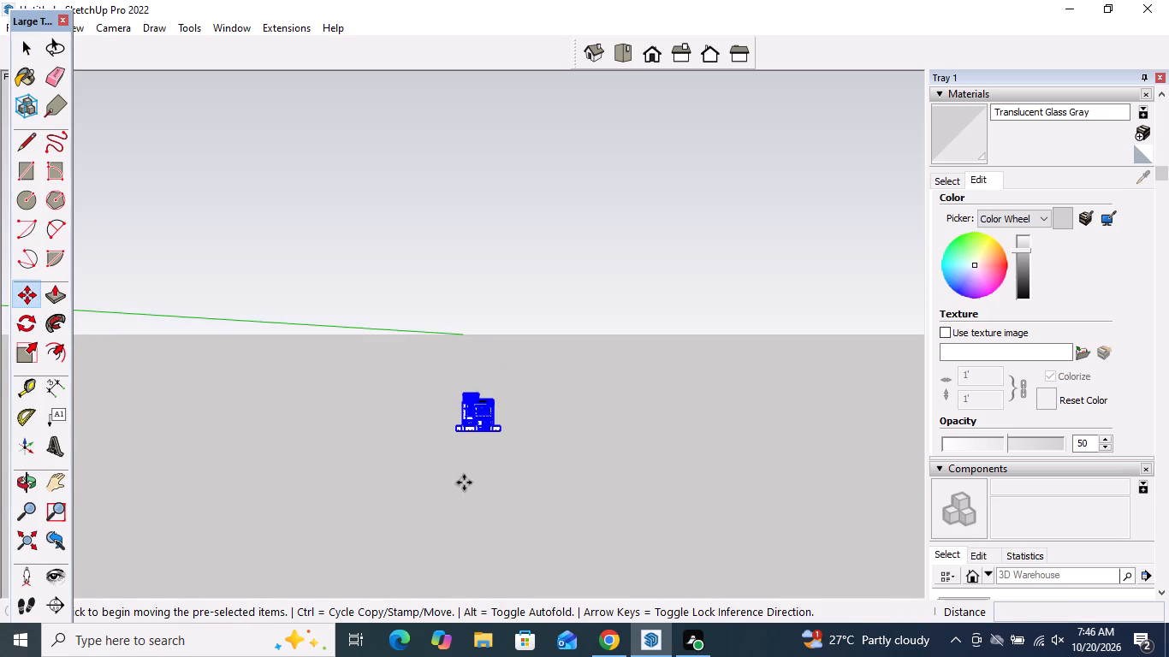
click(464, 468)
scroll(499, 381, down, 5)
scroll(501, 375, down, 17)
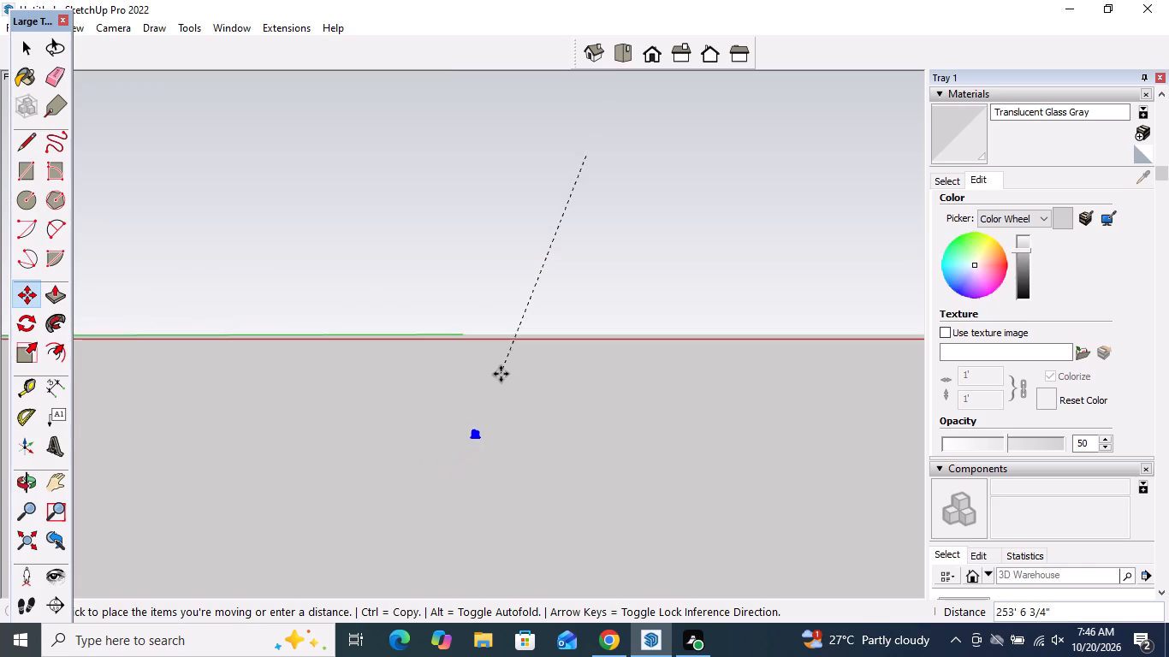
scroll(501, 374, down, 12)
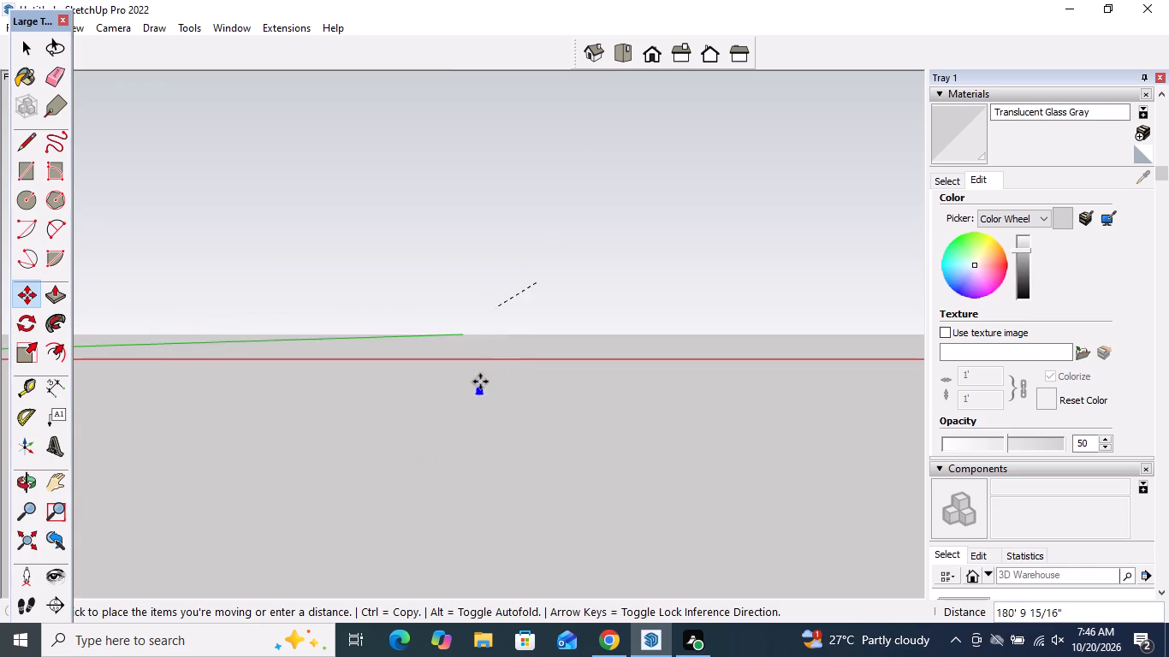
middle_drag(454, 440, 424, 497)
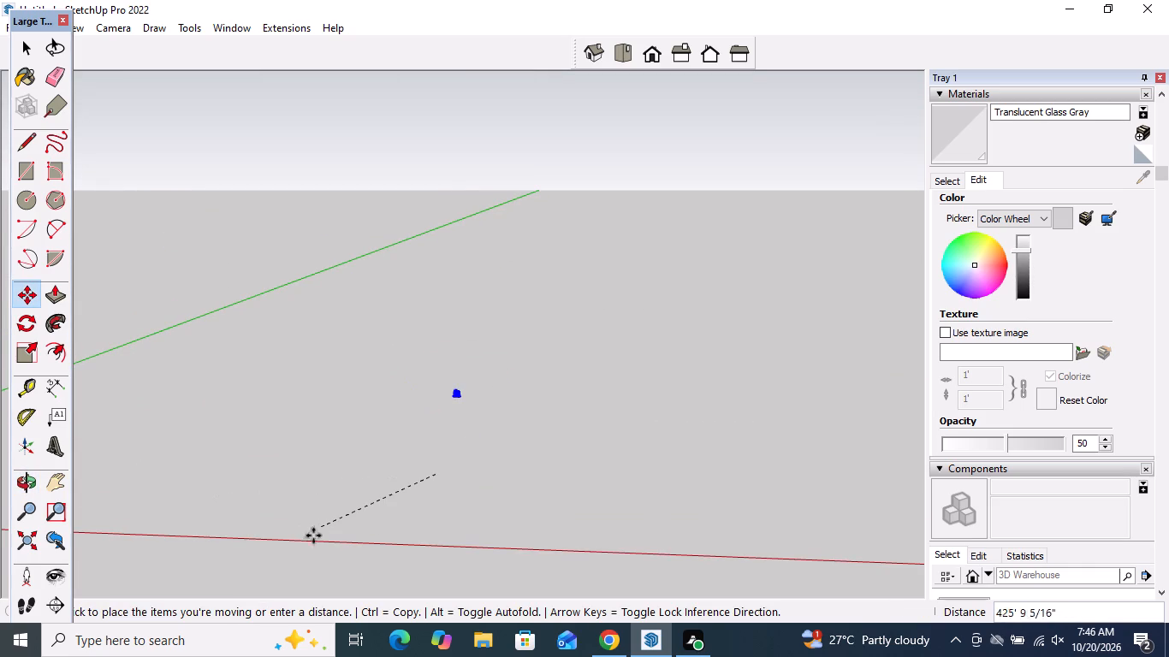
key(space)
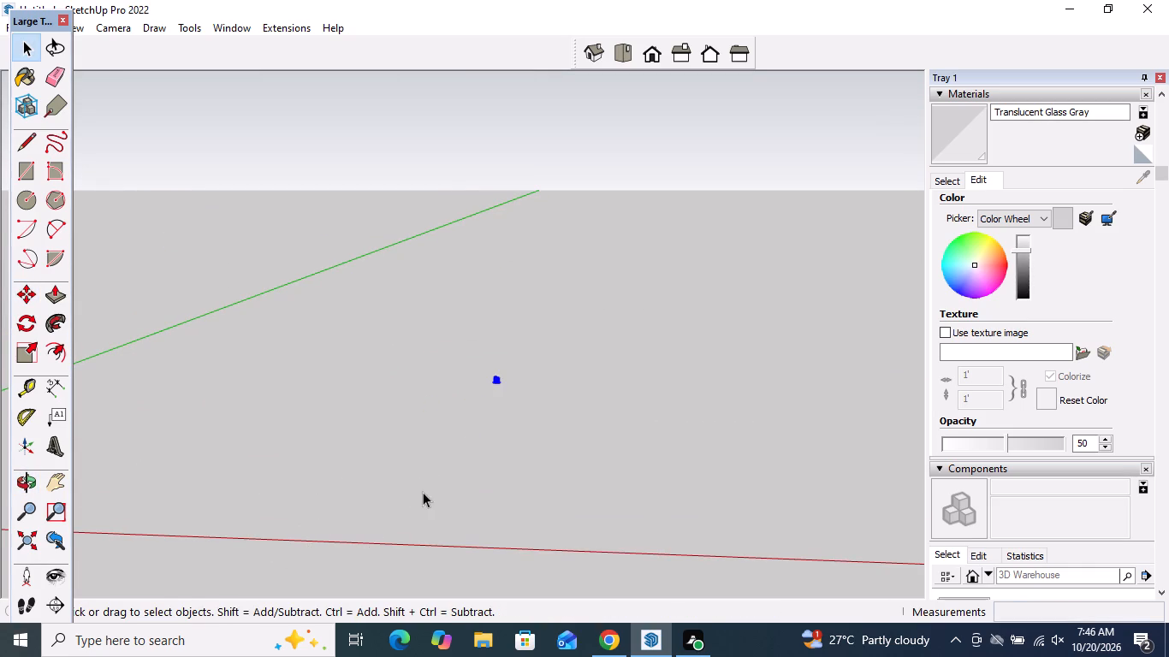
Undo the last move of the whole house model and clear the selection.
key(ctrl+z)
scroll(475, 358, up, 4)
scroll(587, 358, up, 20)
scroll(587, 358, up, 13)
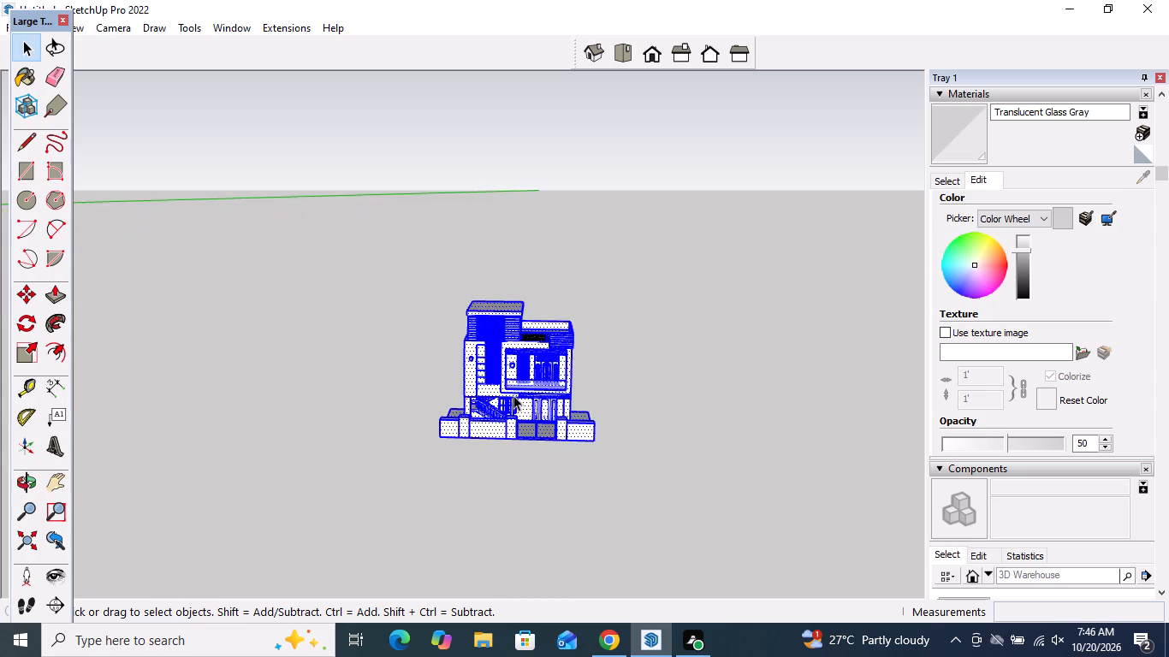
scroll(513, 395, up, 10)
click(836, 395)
Examine the house front with its balcony, boundary wall and gate frame.
scroll(715, 372, up, 3)
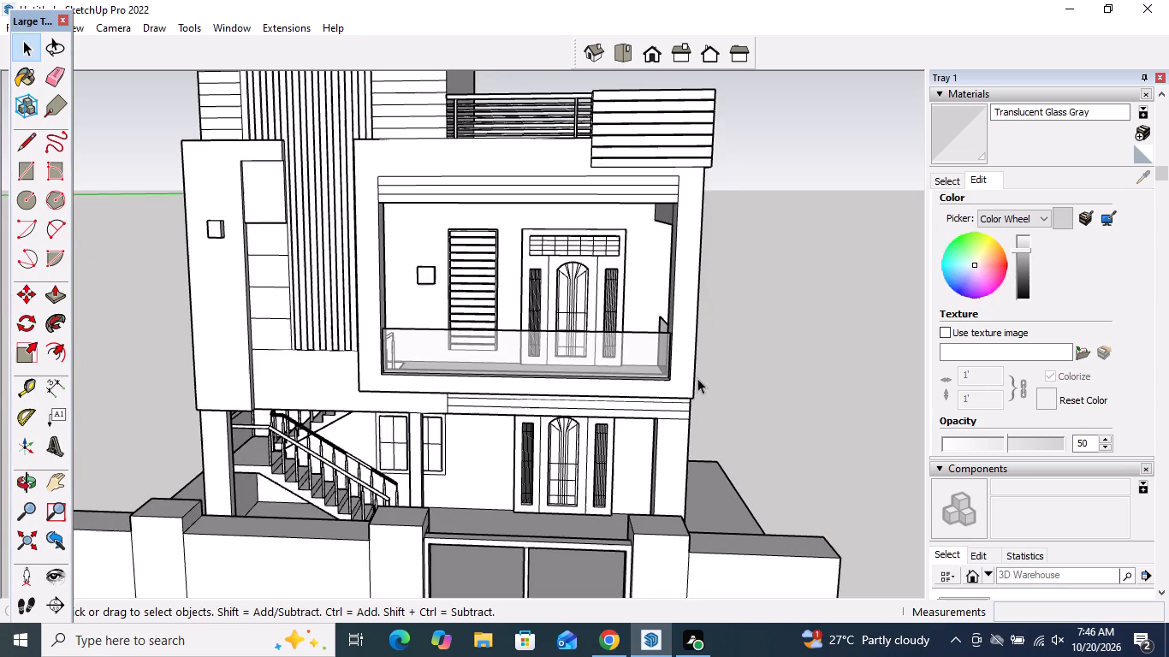
scroll(638, 364, down, 4)
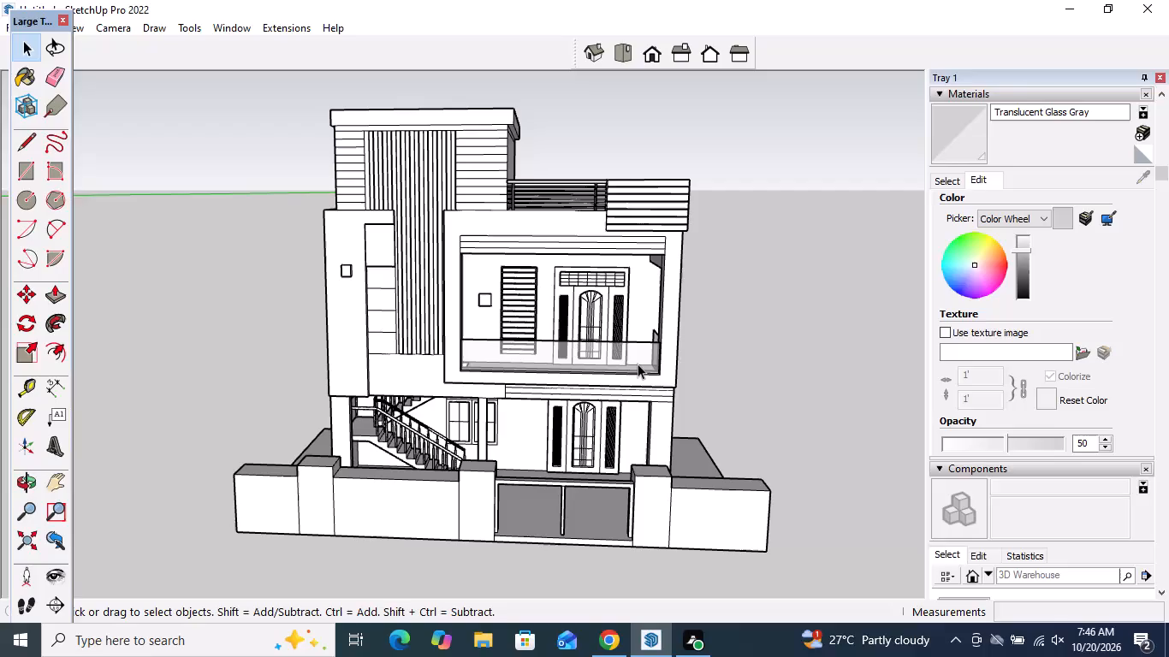
scroll(638, 364, up, 6)
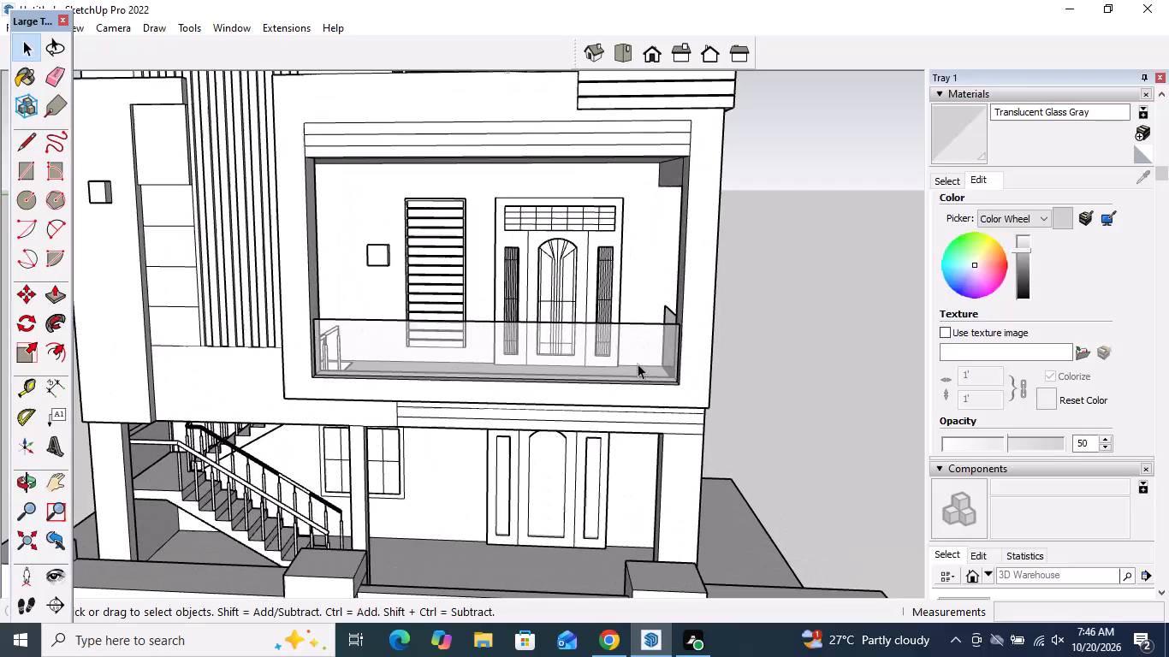
middle_drag(637, 362, 562, 309)
scroll(562, 309, up, 1)
scroll(562, 309, down, 3)
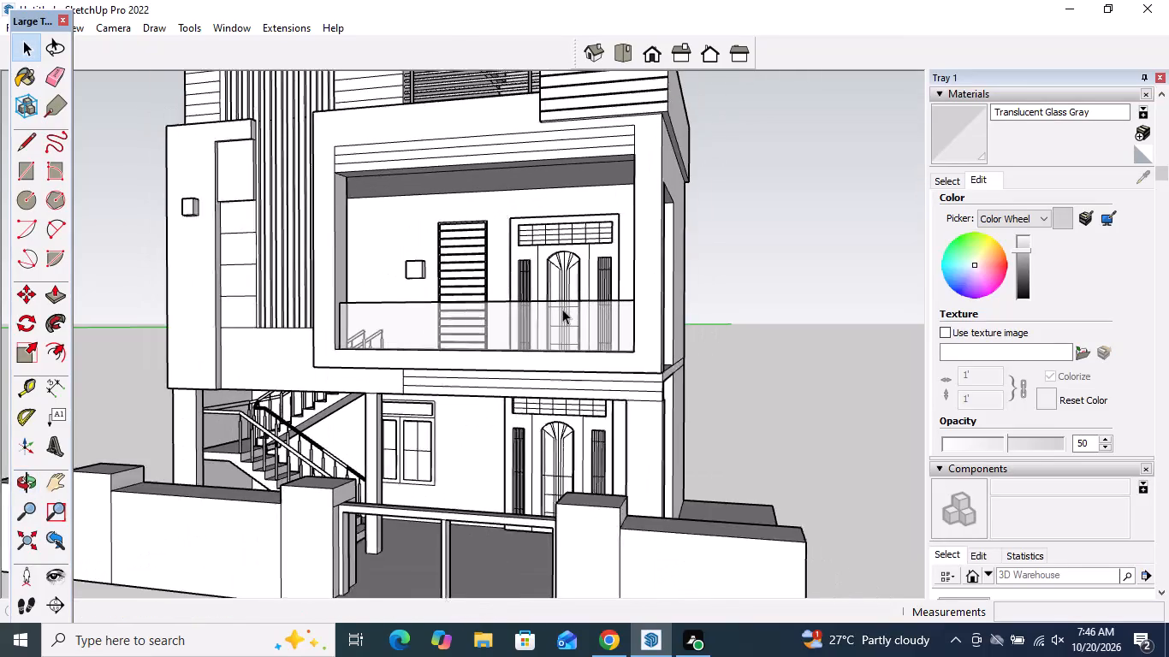
Examine the balcony's glass railing and the gate frame between the boundary wall's pillars.
scroll(562, 309, down, 1)
scroll(562, 309, up, 7)
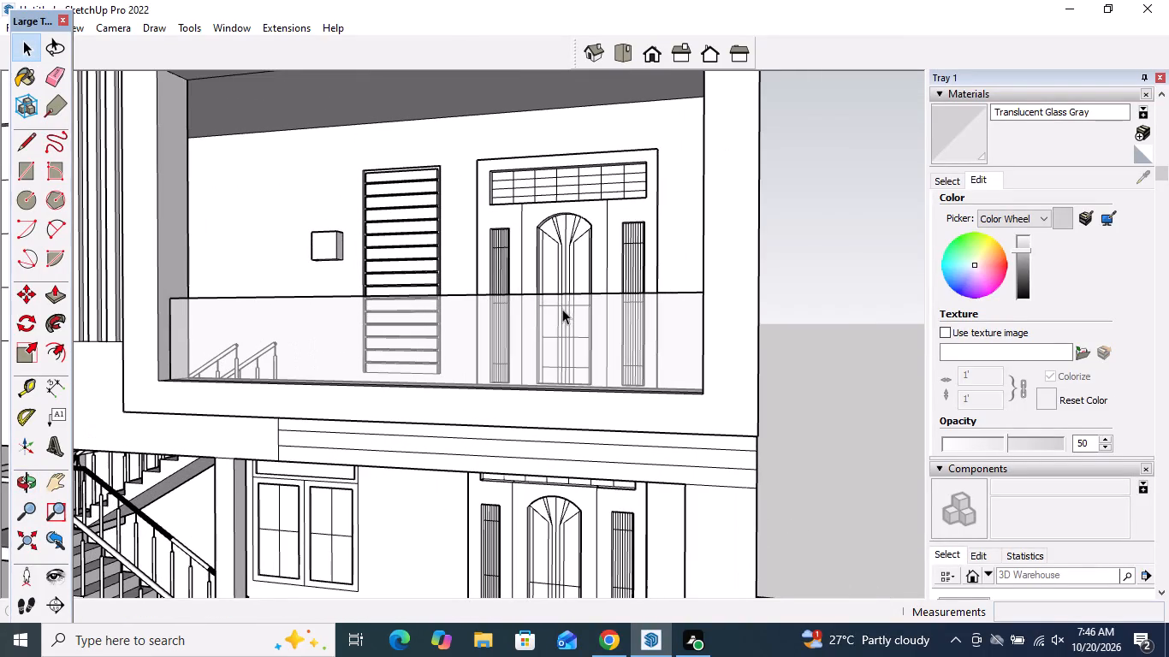
scroll(562, 309, down, 8)
middle_drag(525, 347, 427, 370)
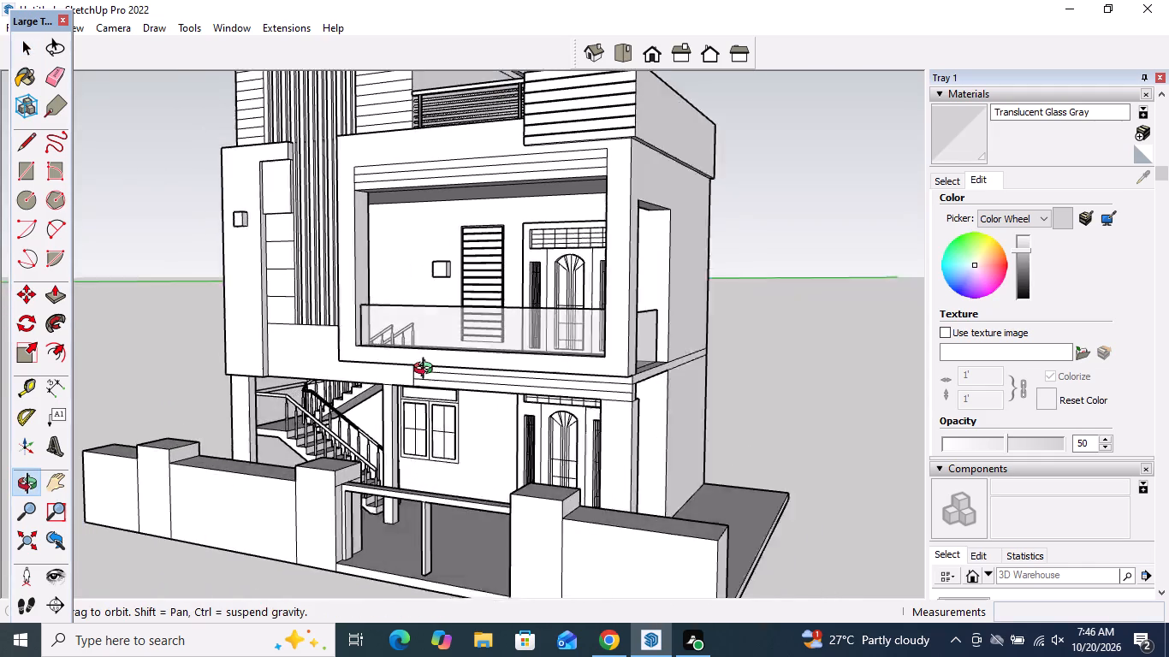
middle_drag(427, 370, 620, 317)
scroll(508, 507, up, 3)
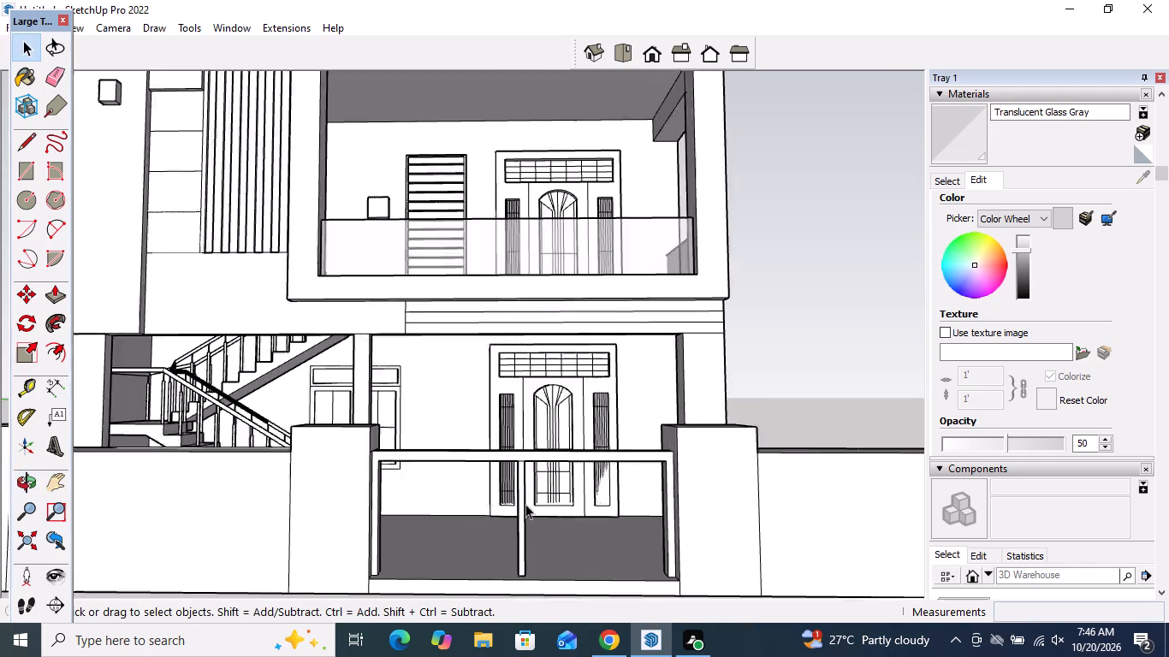
scroll(525, 504, up, 3)
middle_drag(531, 496, 406, 495)
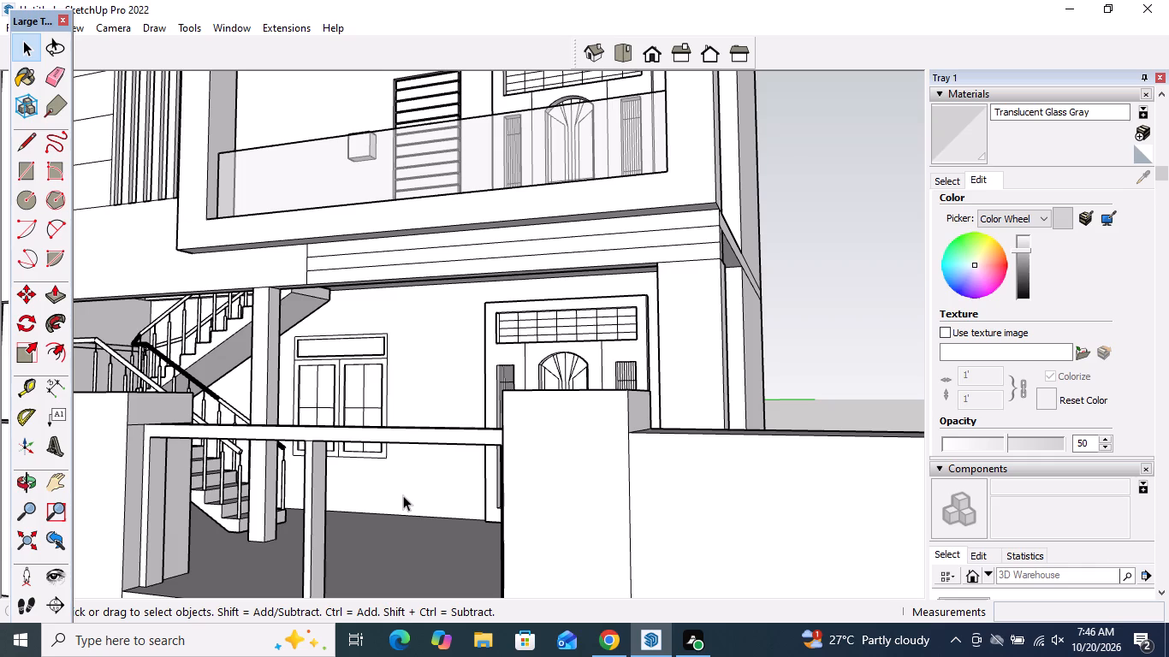
scroll(403, 495, up, 2)
scroll(403, 495, down, 3)
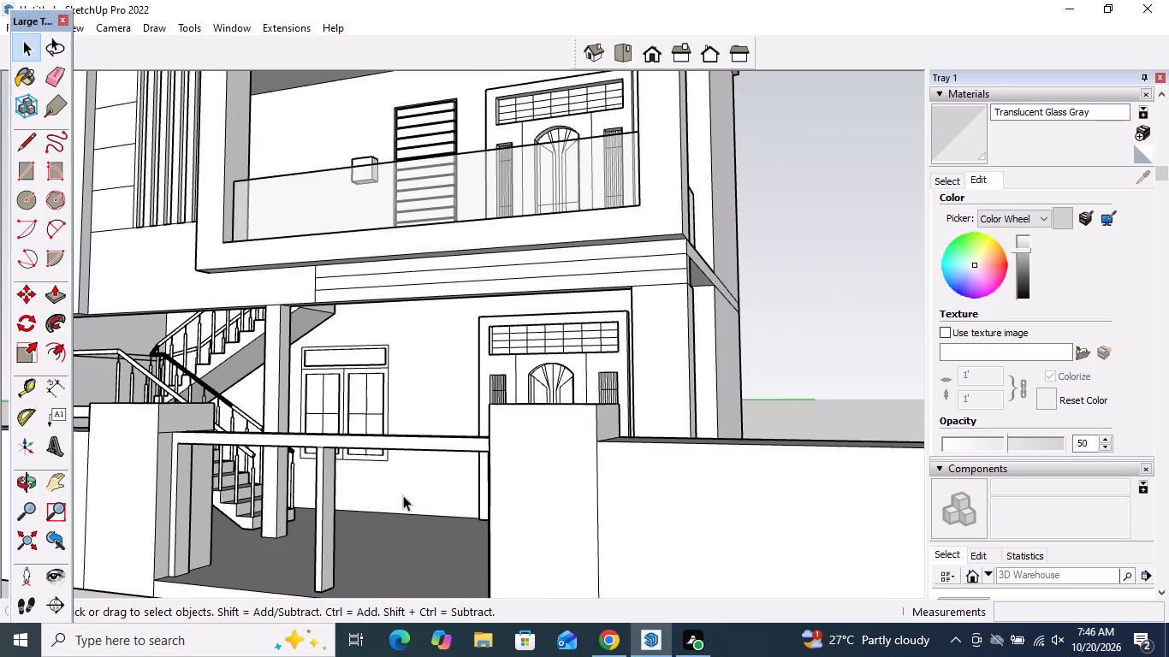
Inspect the ground-floor porch behind the gate frame, including its window, entrance door and columns.
scroll(403, 495, up, 5)
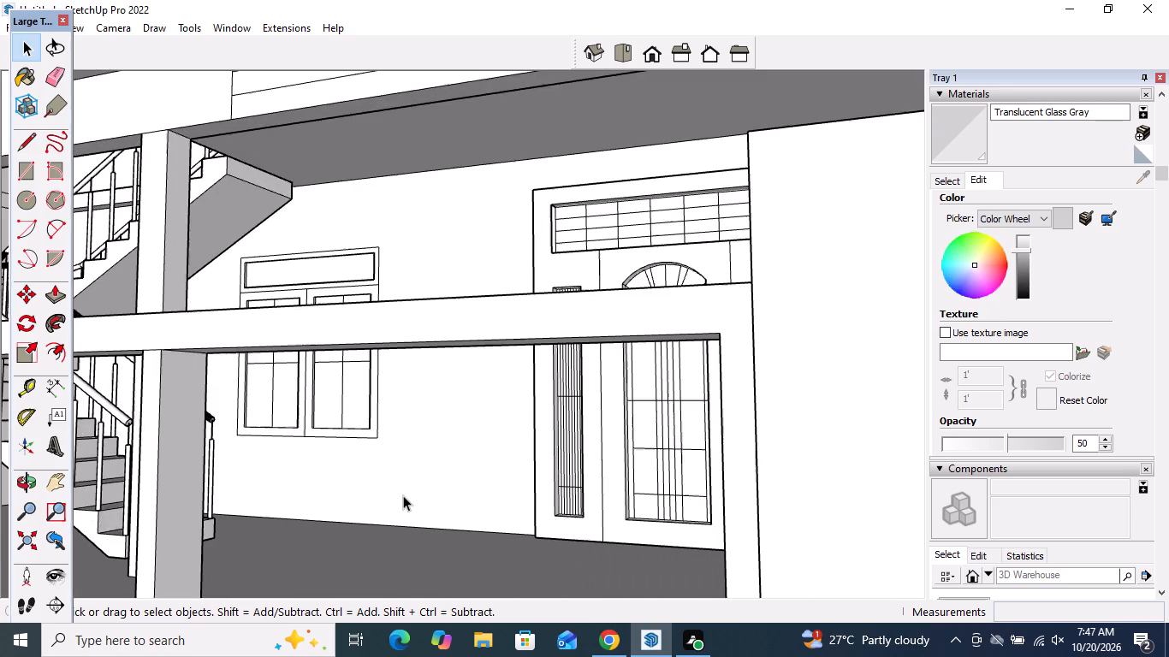
scroll(403, 495, up, 5)
scroll(403, 495, down, 5)
scroll(403, 495, up, 11)
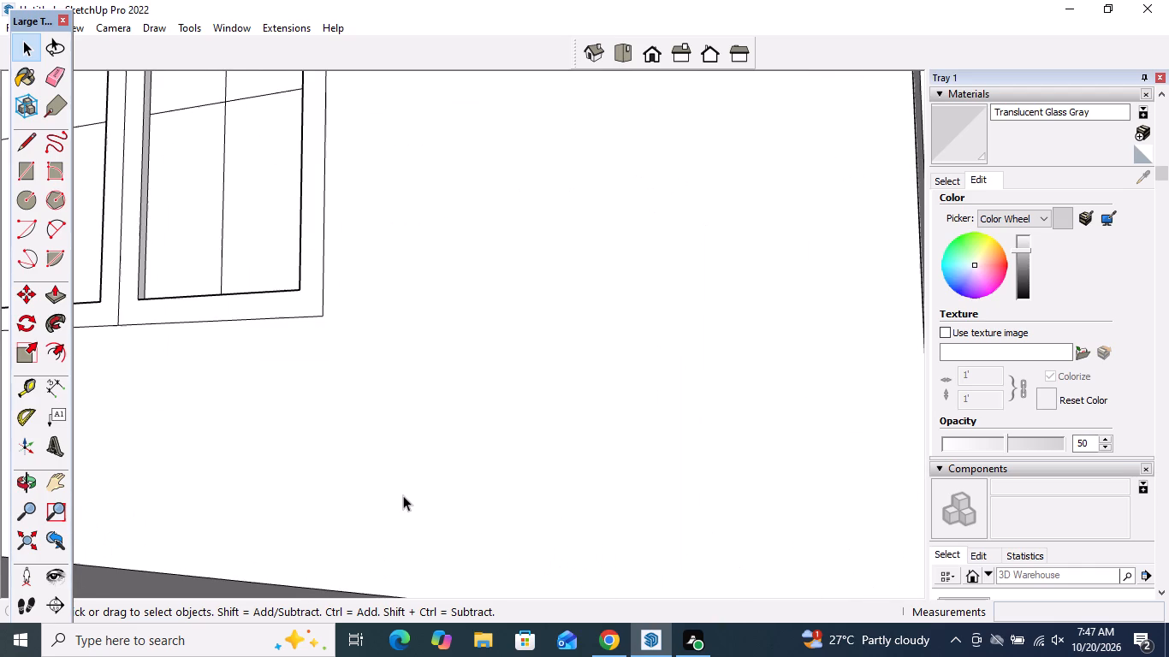
scroll(403, 495, up, 6)
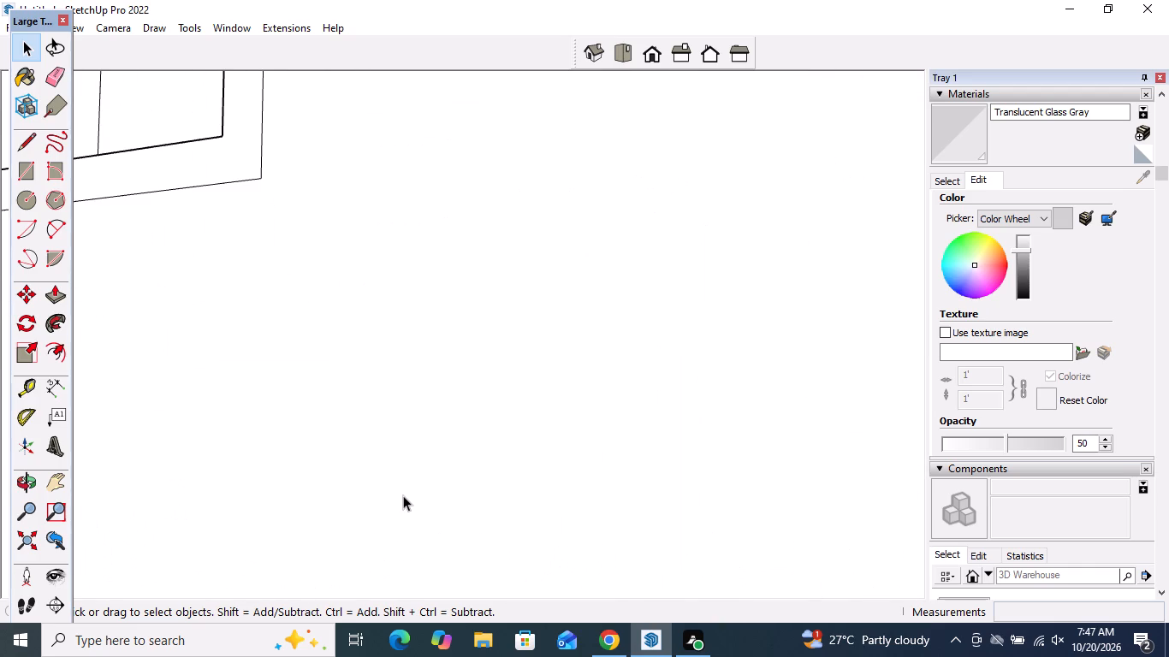
scroll(403, 495, down, 6)
scroll(522, 390, down, 11)
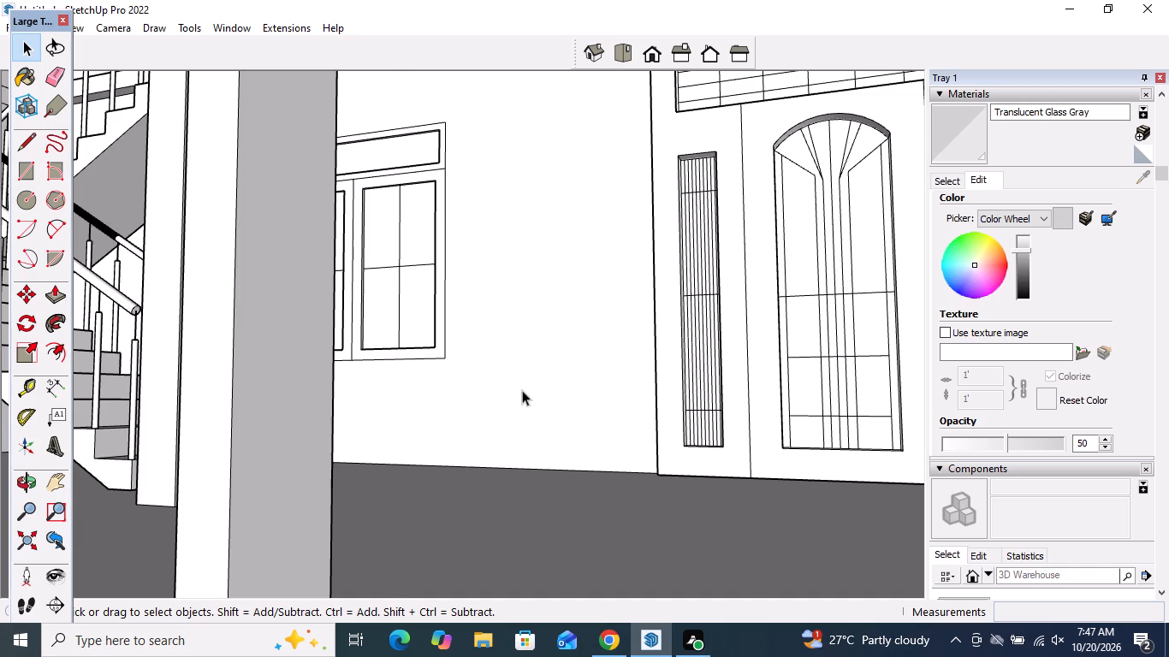
scroll(522, 390, down, 9)
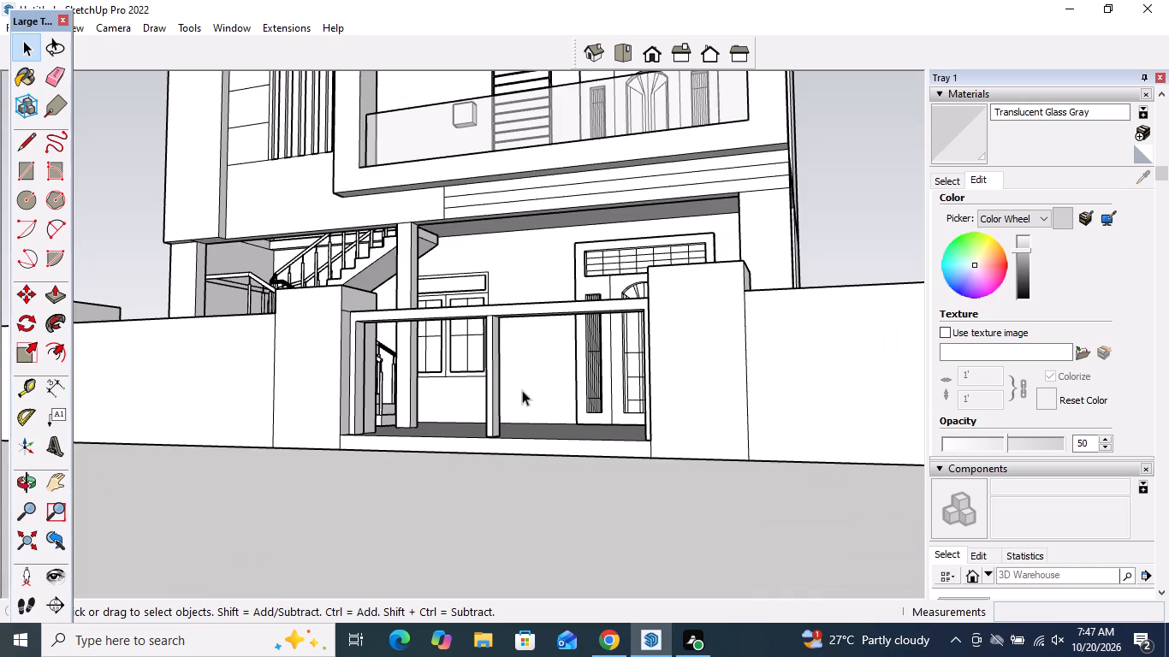
scroll(522, 390, down, 2)
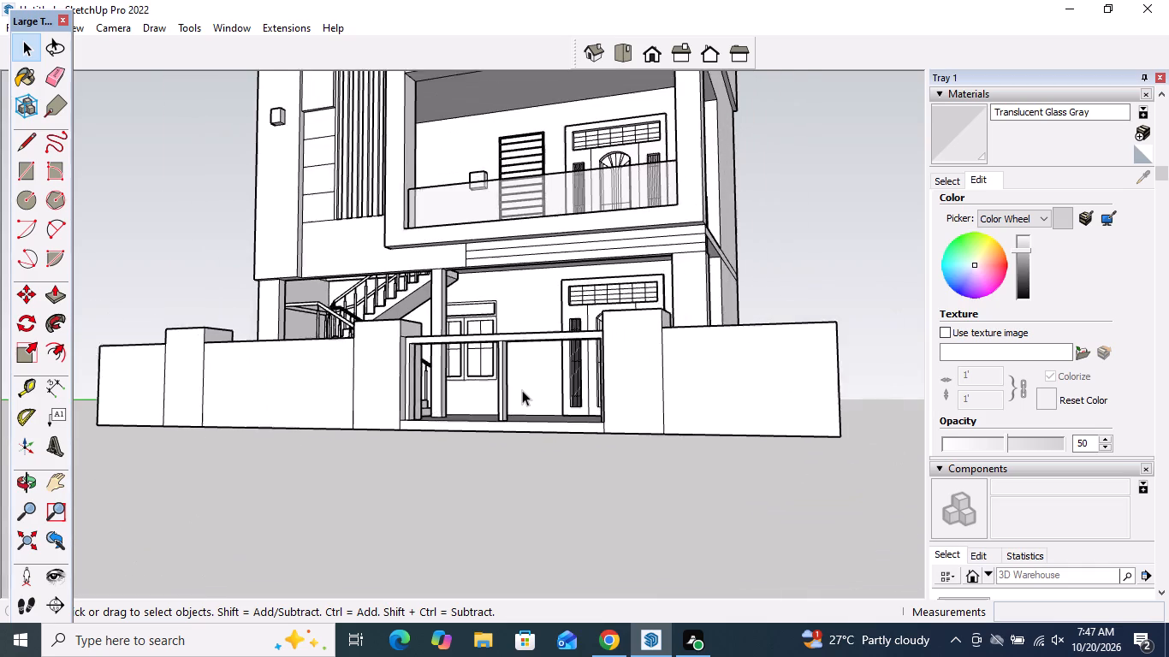
scroll(522, 390, down, 2)
Examine the staircase, railing and porch behind the boundary wall from the house's staircase side.
middle_drag(522, 390, 867, 497)
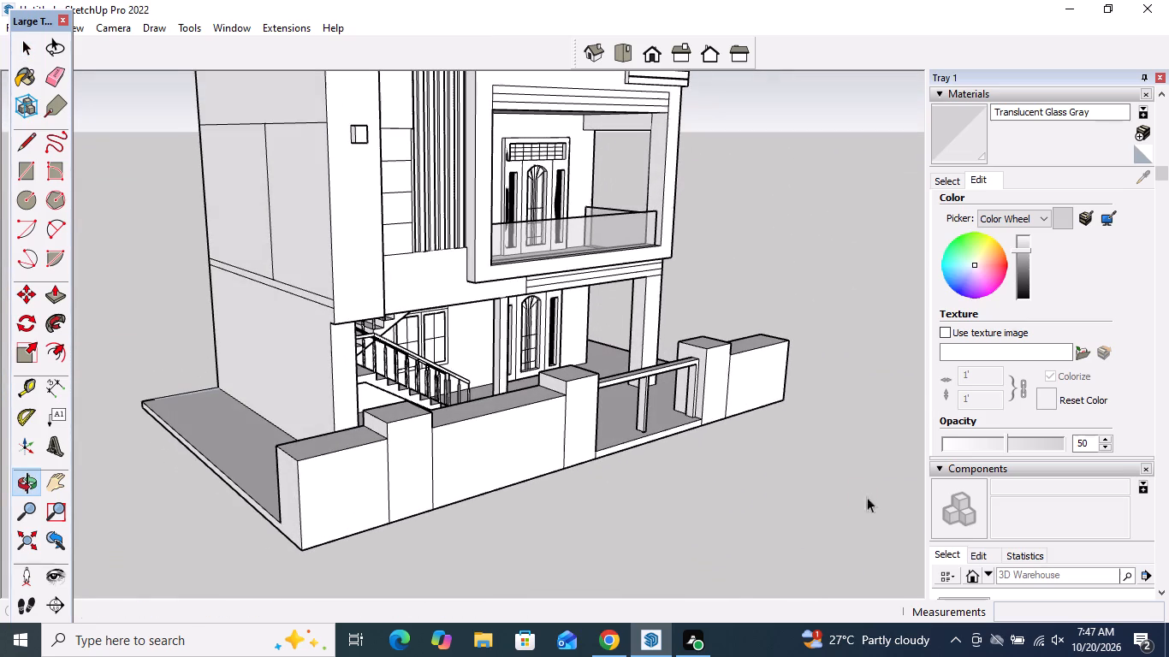
scroll(573, 283, up, 5)
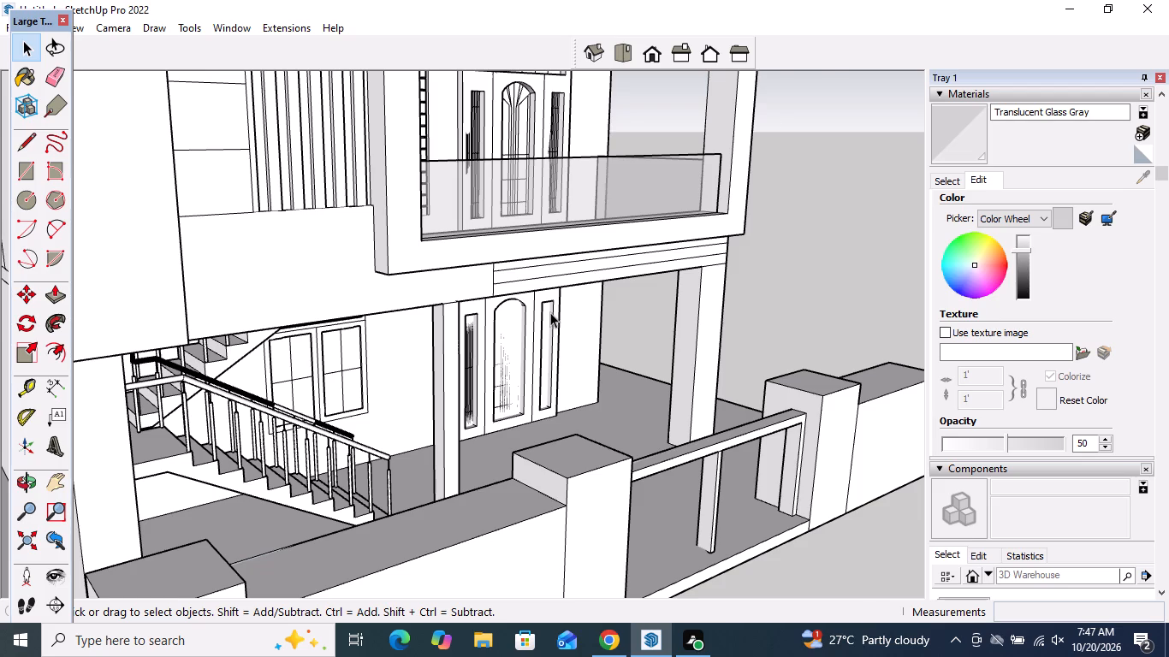
scroll(550, 312, up, 4)
scroll(550, 312, down, 4)
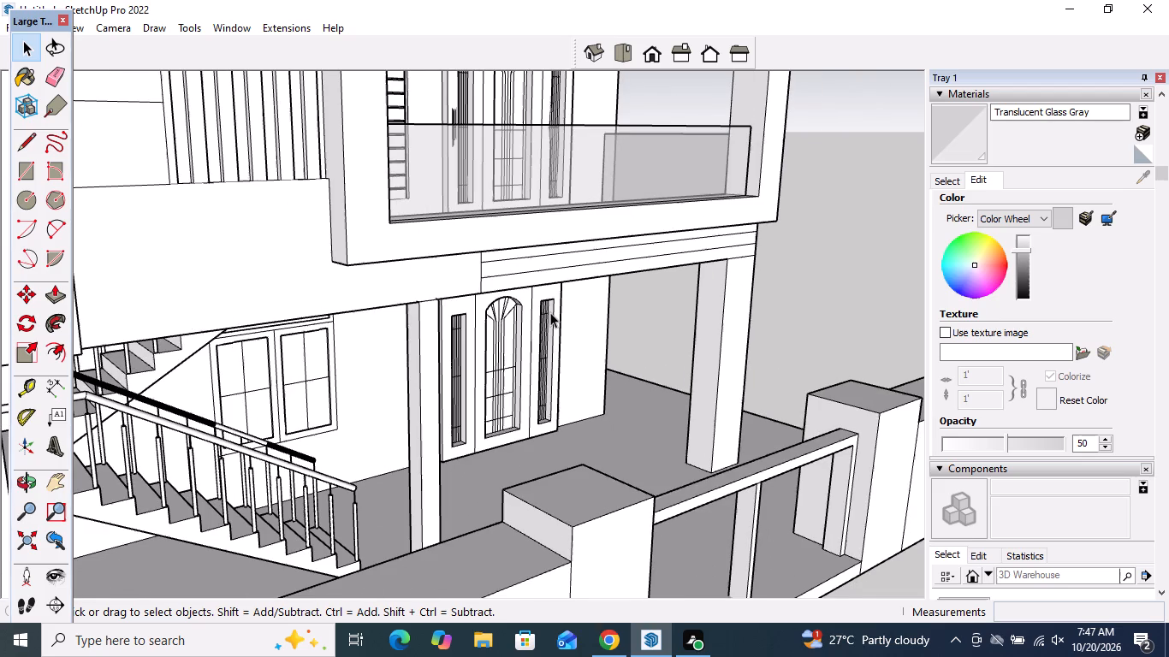
scroll(550, 312, down, 10)
scroll(523, 327, up, 10)
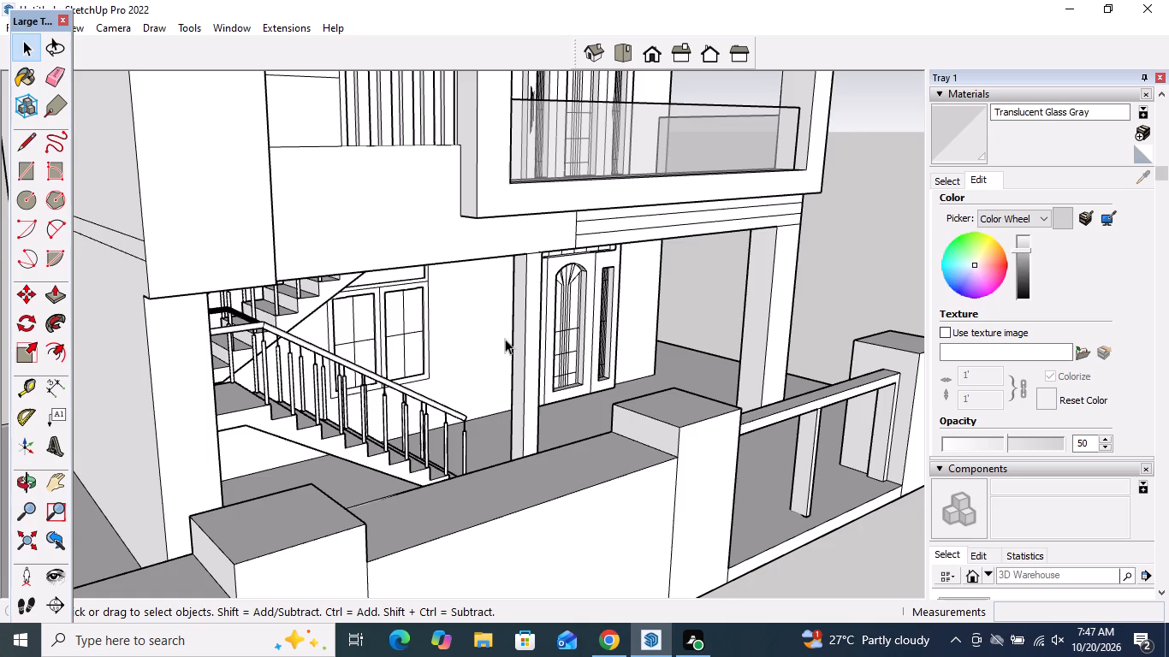
scroll(505, 339, down, 5)
scroll(505, 339, up, 10)
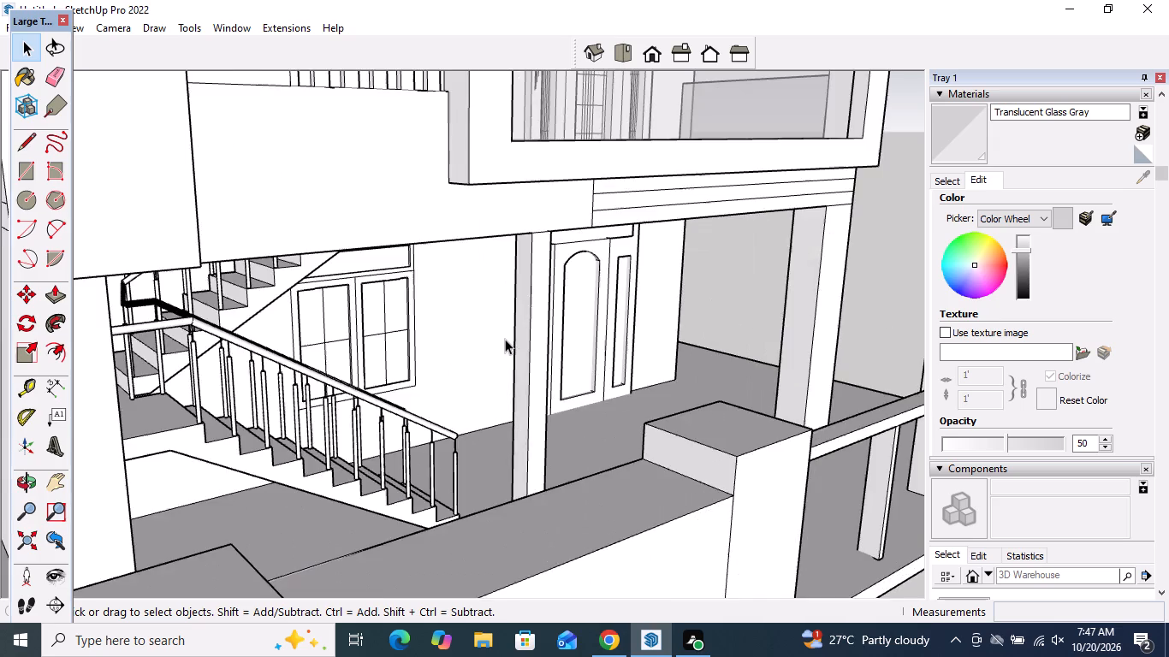
scroll(505, 339, up, 4)
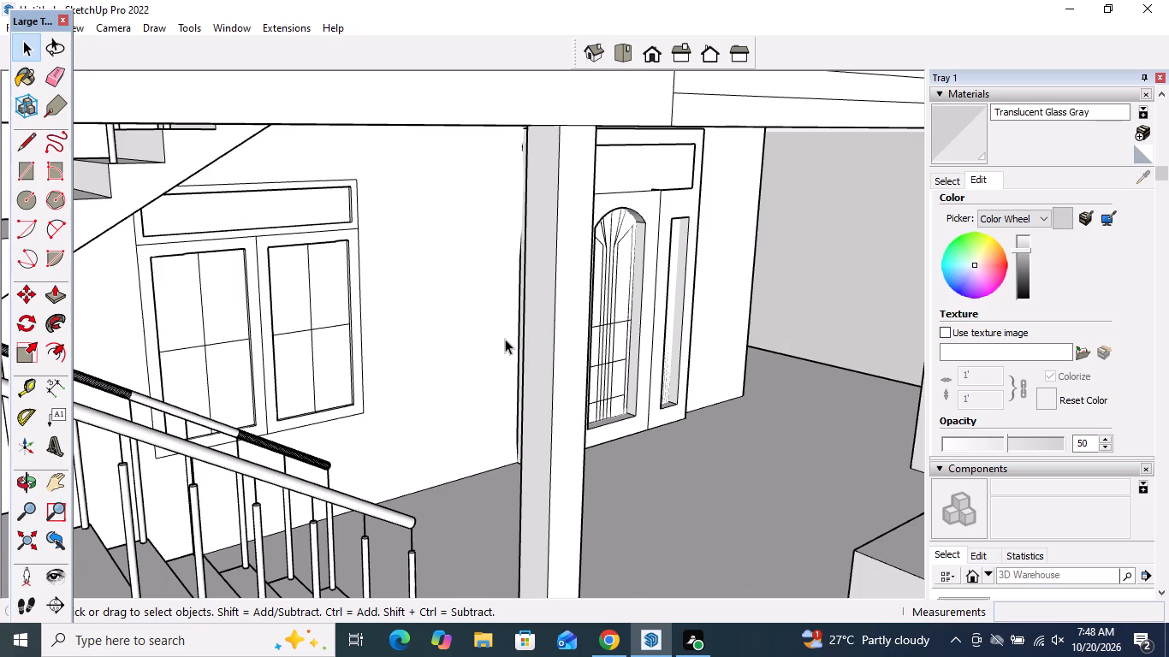
scroll(505, 339, down, 10)
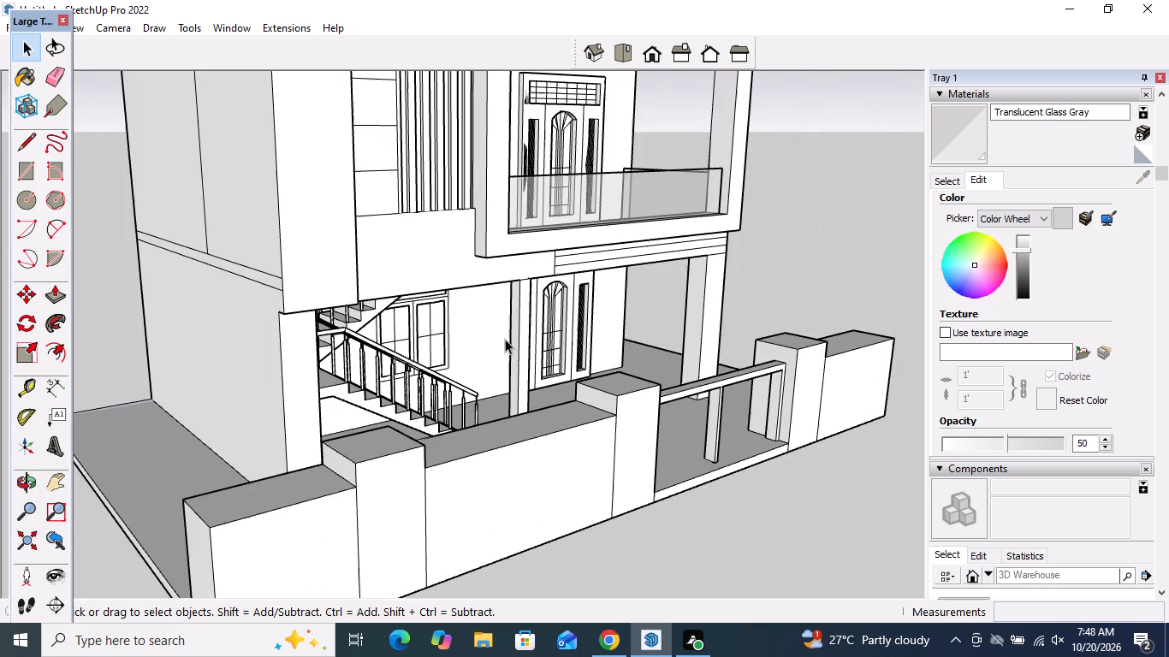
scroll(505, 339, down, 13)
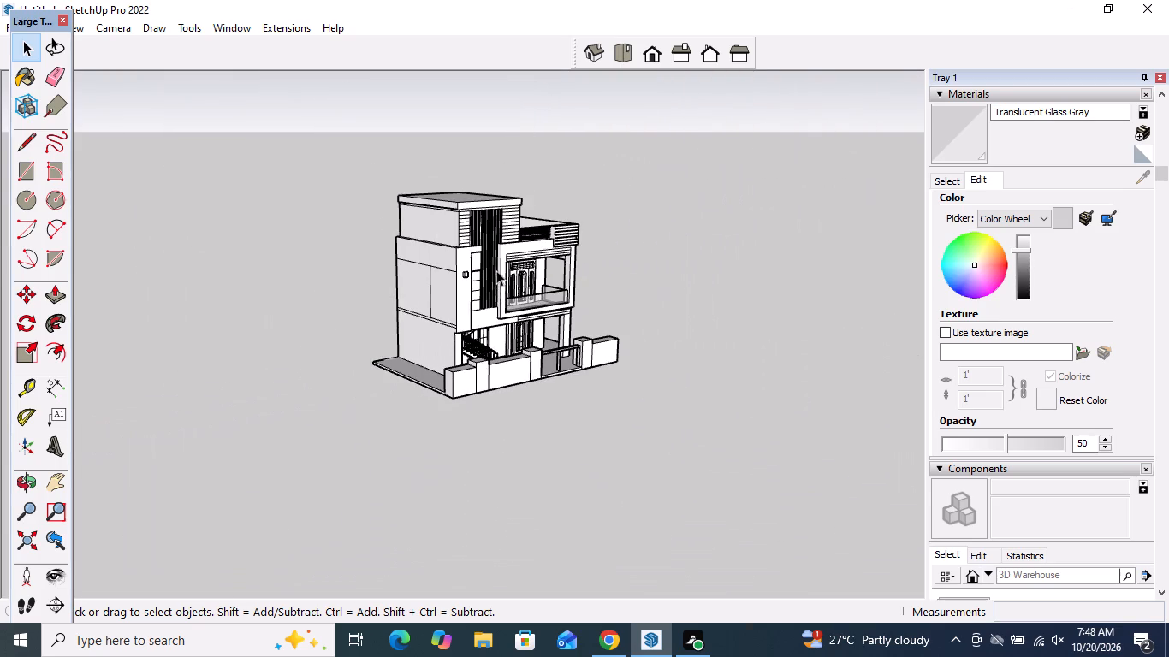
Inspect the vertical strips on the facade beside the balcony and the adjoining wall panels up close.
scroll(496, 270, up, 19)
scroll(492, 272, up, 5)
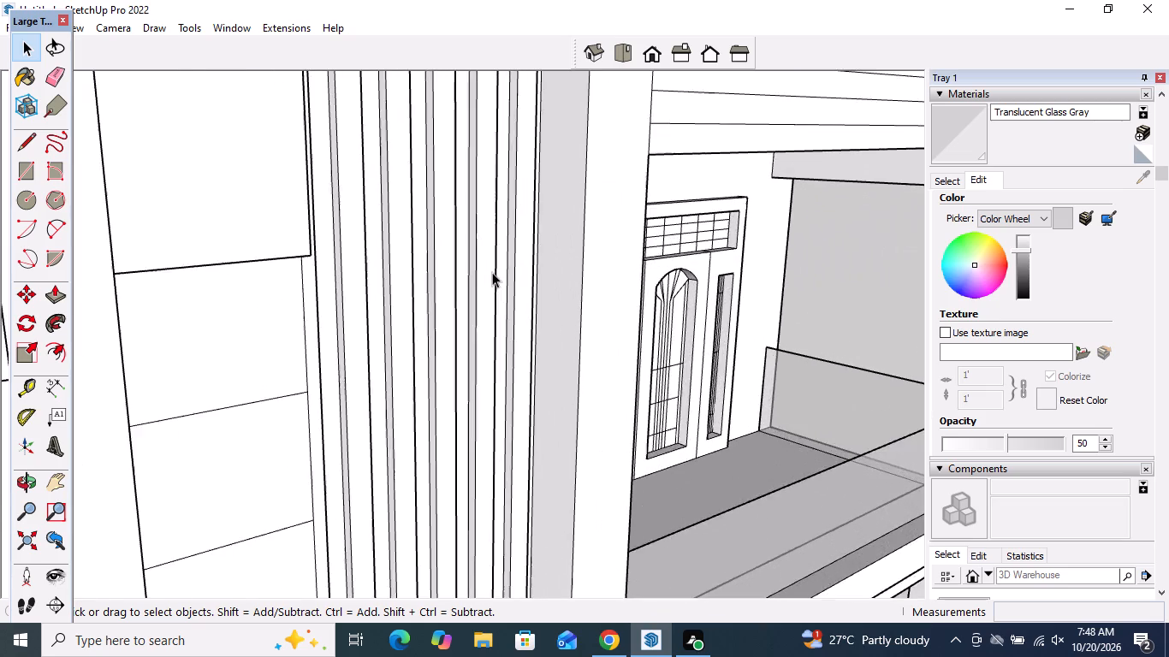
scroll(492, 272, up, 18)
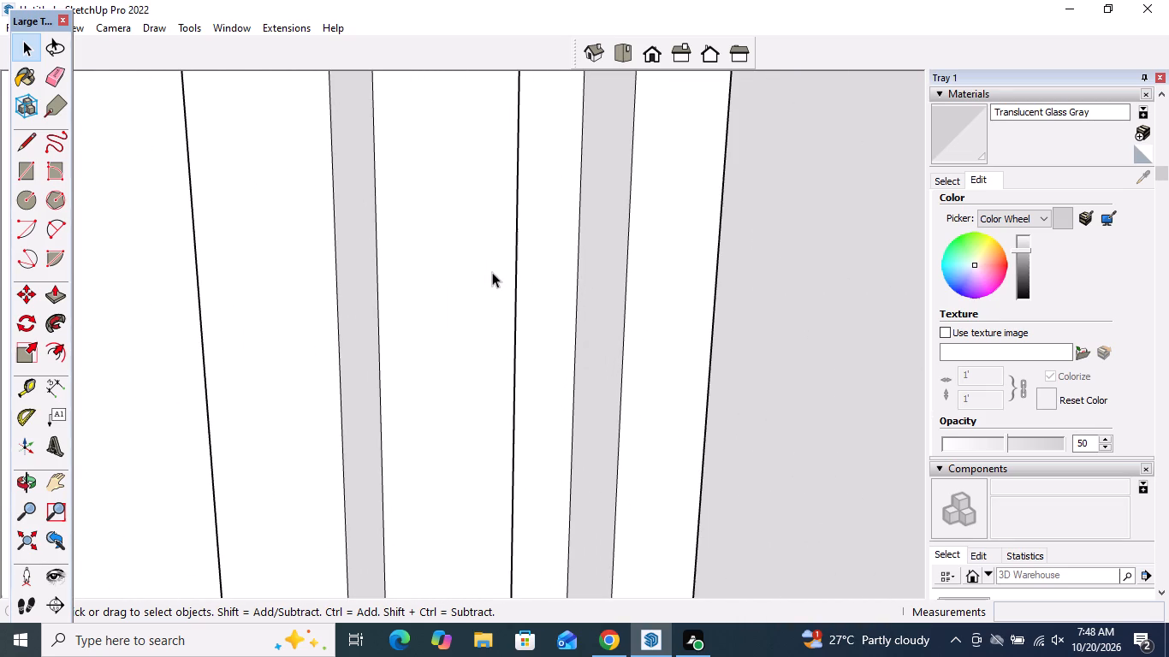
scroll(492, 272, down, 3)
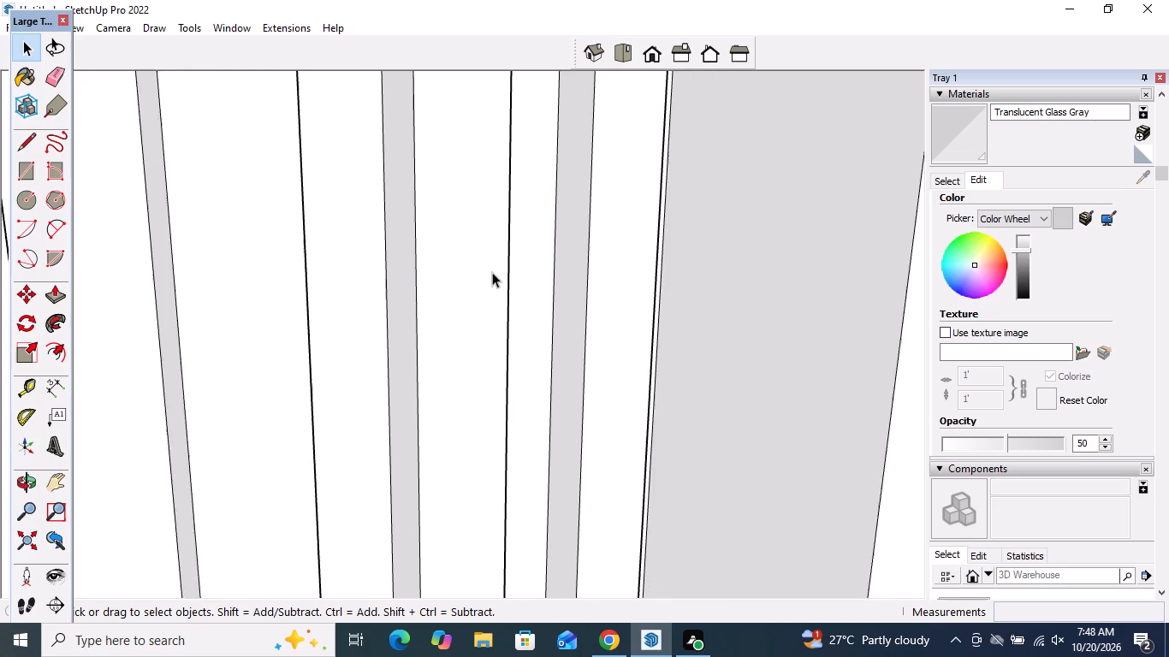
scroll(492, 272, down, 13)
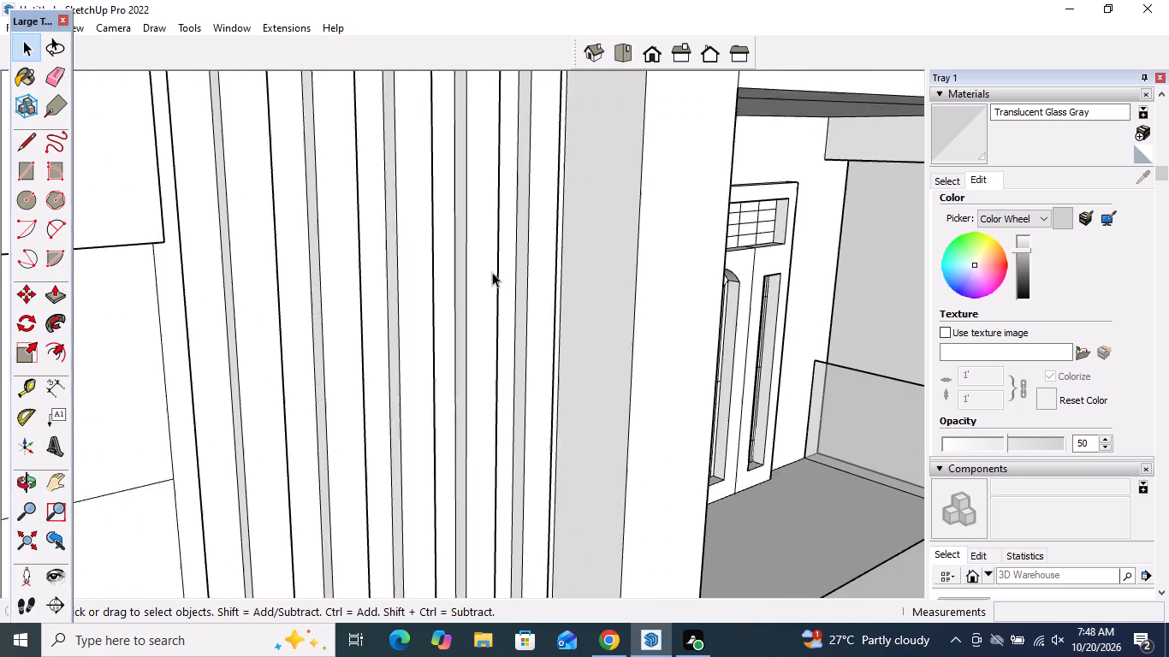
scroll(492, 272, down, 18)
scroll(492, 272, down, 5)
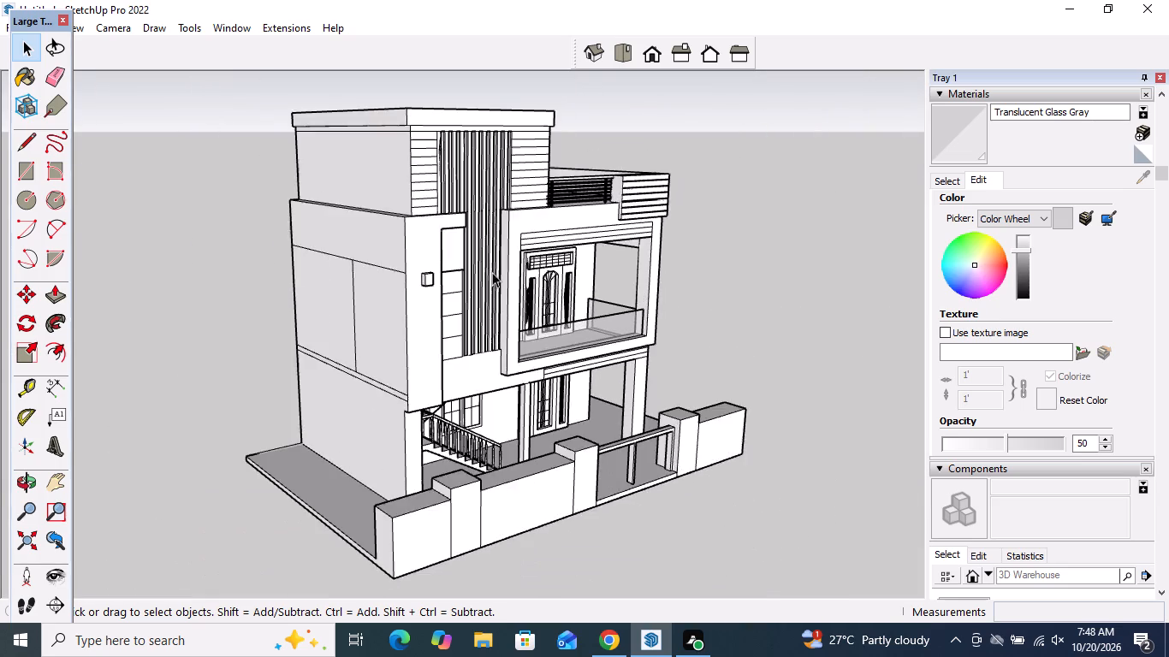
scroll(492, 272, down, 10)
scroll(492, 272, up, 10)
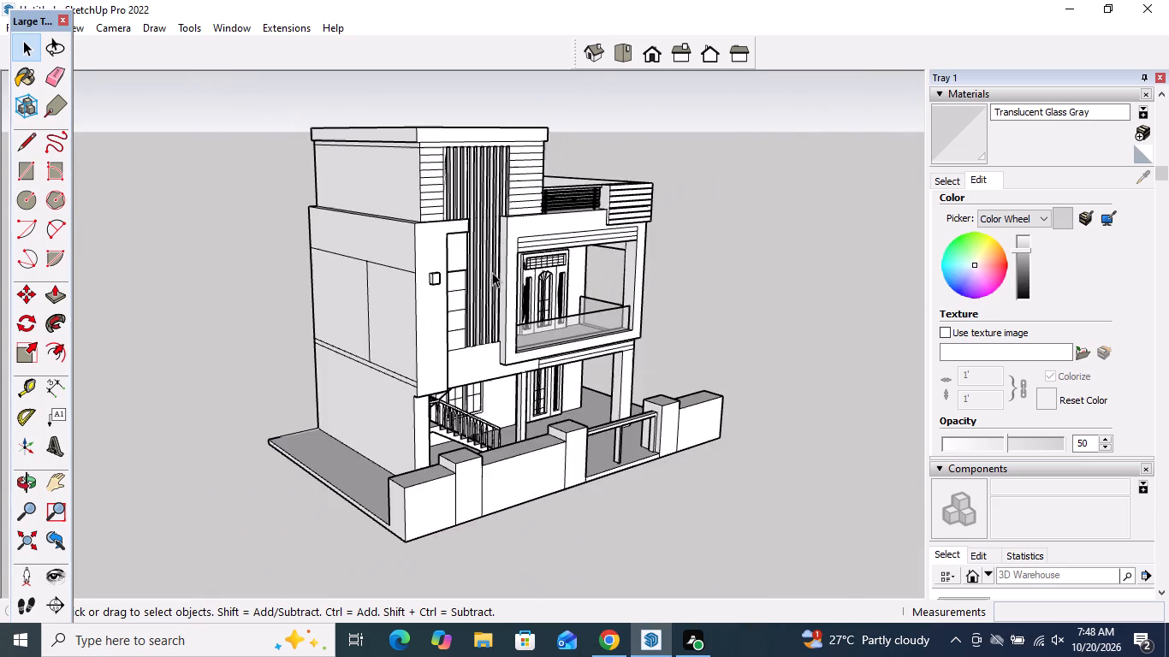
scroll(492, 272, up, 20)
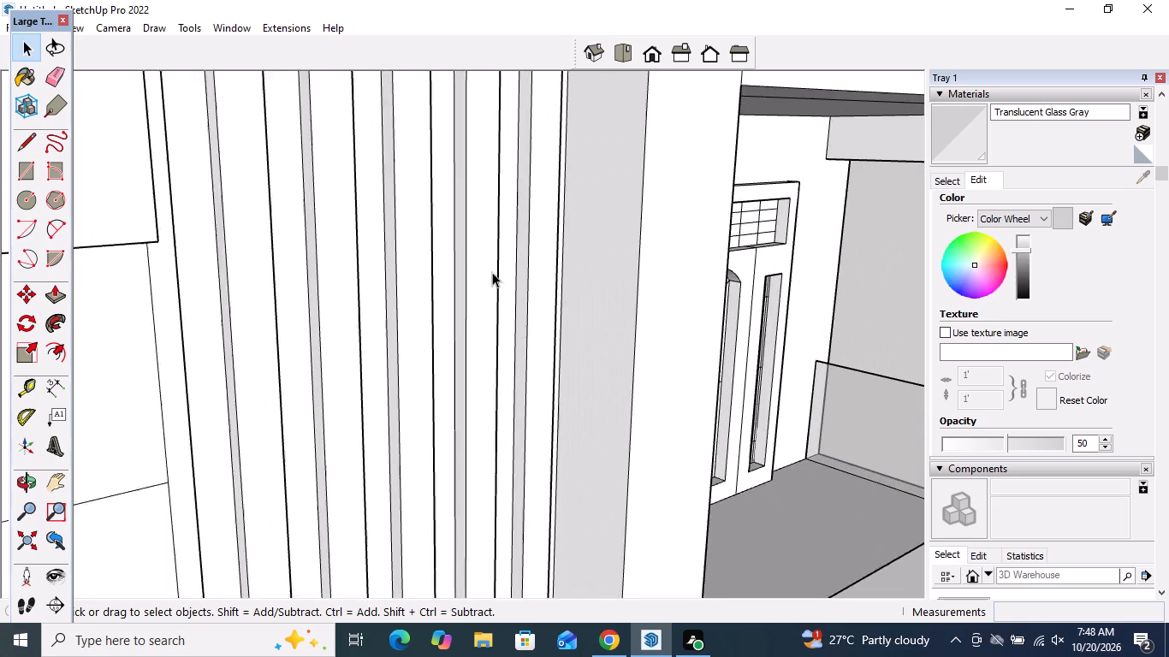
scroll(492, 272, up, 1)
middle_drag(492, 272, 313, 301)
scroll(298, 300, down, 9)
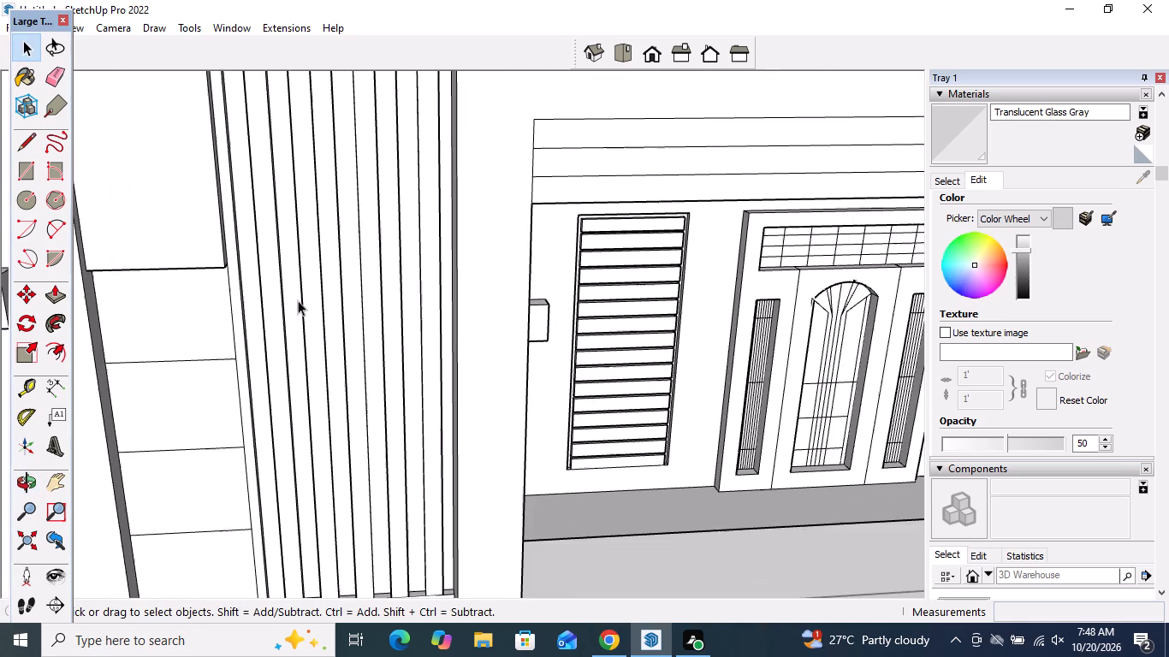
middle_drag(298, 300, 556, 308)
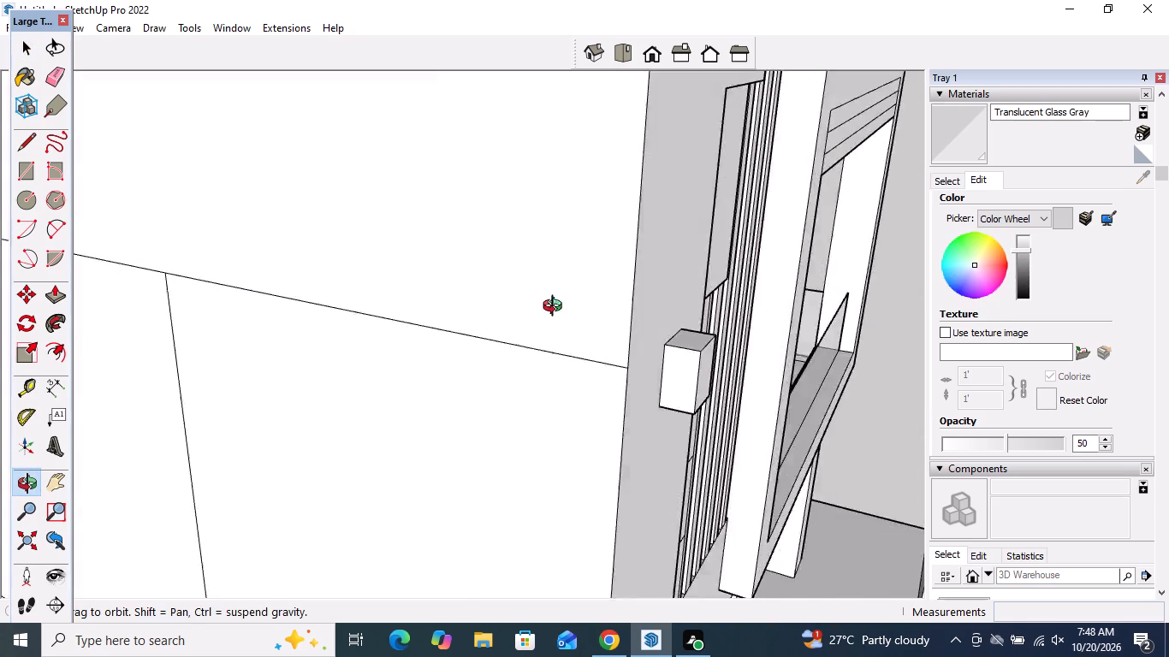
middle_drag(556, 308, 415, 287)
scroll(415, 287, down, 17)
Review the whole house front with its boundary wall and gate frame from several angles.
middle_drag(510, 357, 502, 366)
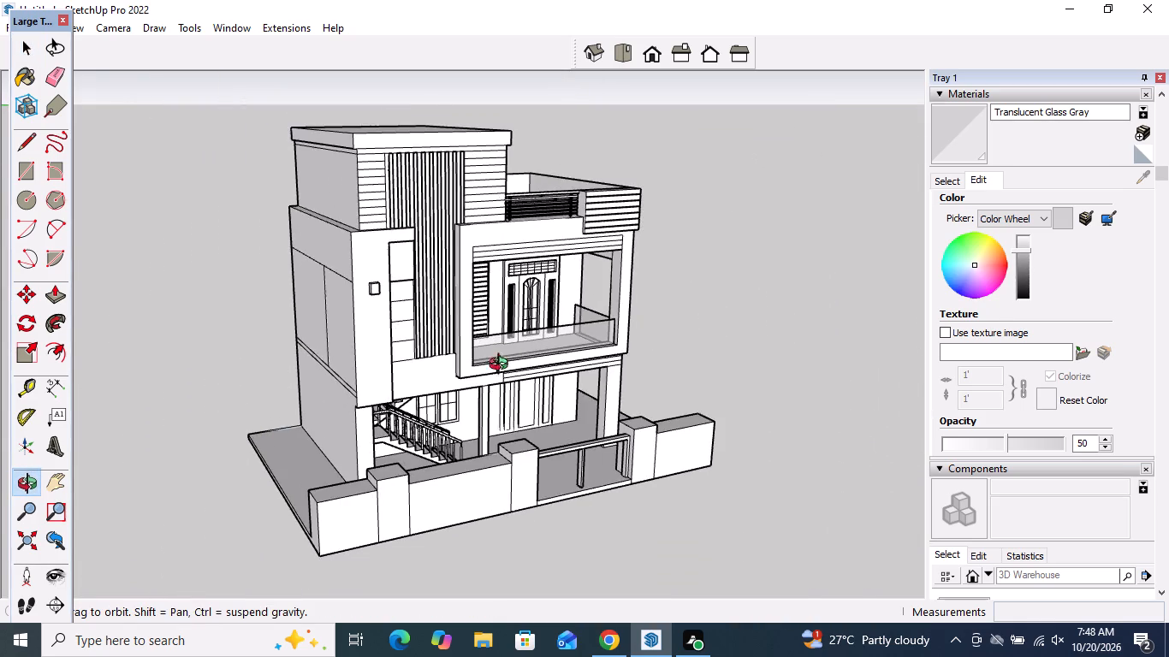
middle_drag(502, 366, 266, 298)
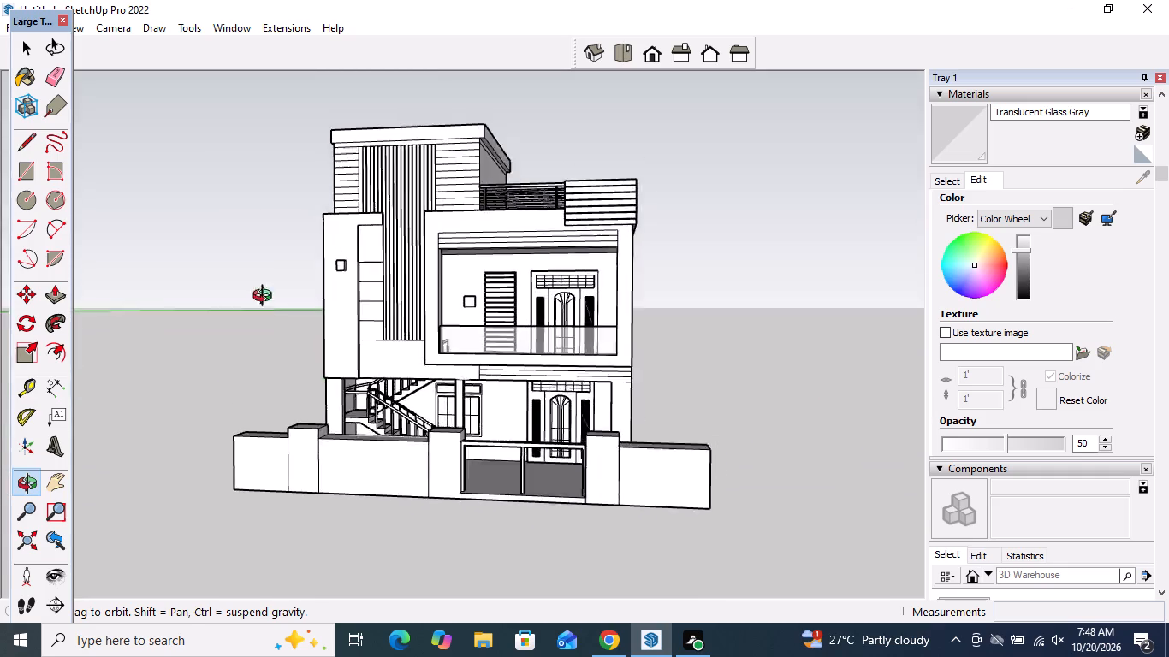
middle_drag(266, 298, 211, 360)
middle_drag(709, 379, 733, 297)
scroll(530, 303, up, 9)
scroll(537, 237, down, 10)
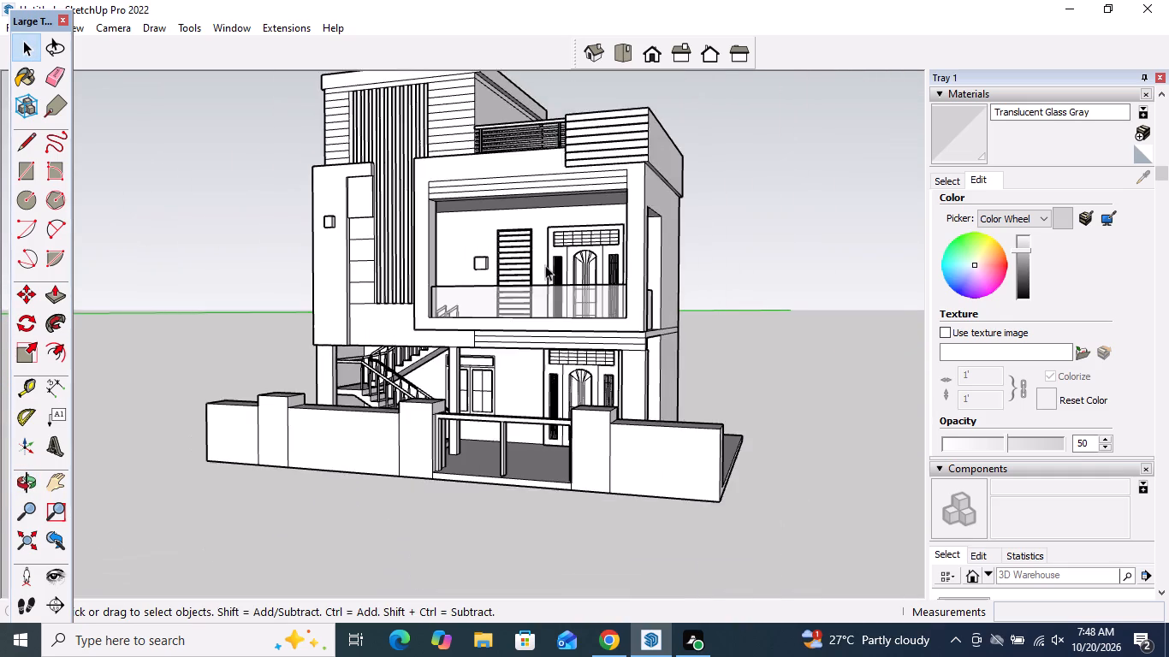
middle_drag(545, 265, 705, 263)
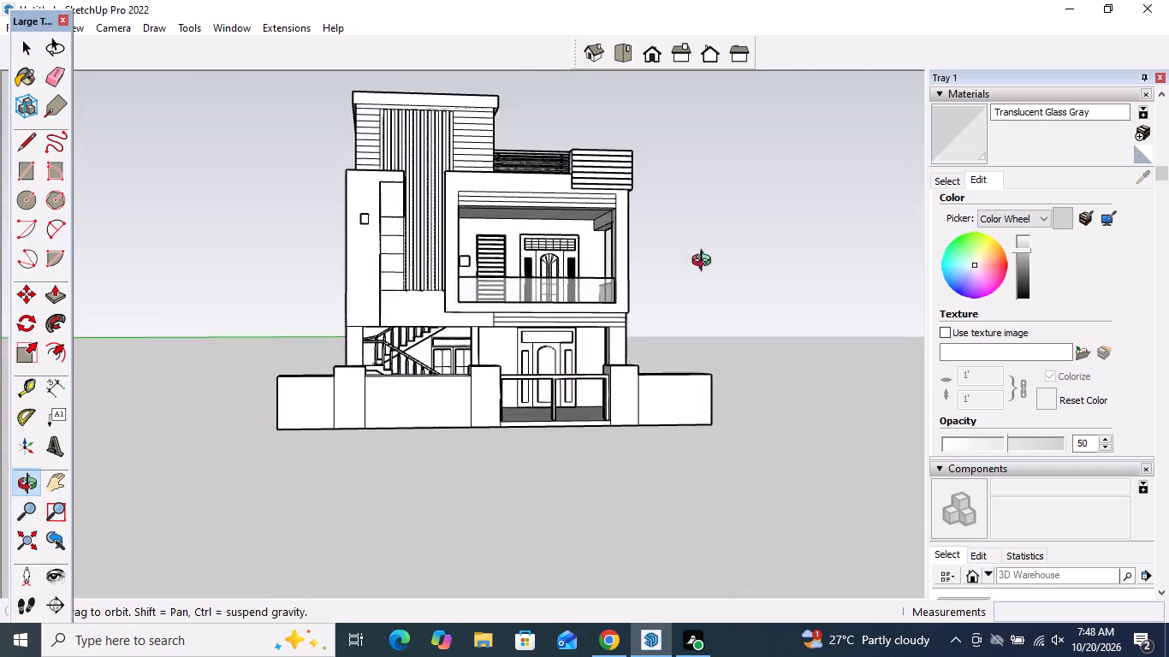
middle_drag(705, 263, 461, 305)
Inspect the ground-floor window beside the staircase up close, including its panes and top panel.
scroll(460, 305, up, 11)
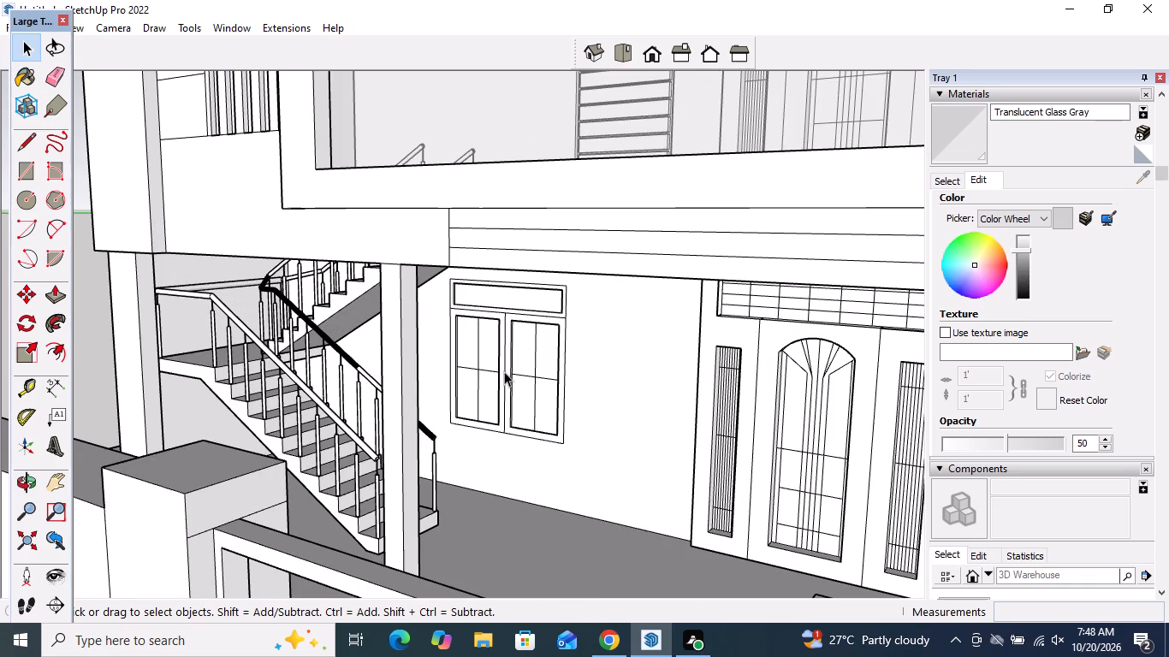
scroll(504, 371, up, 9)
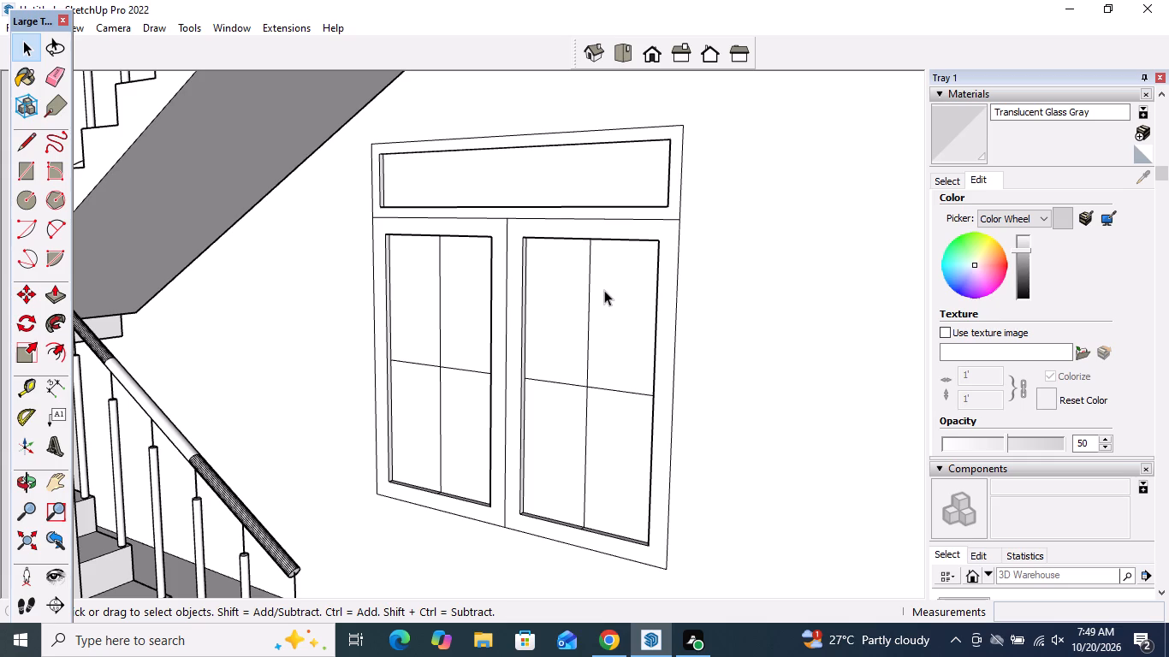
scroll(604, 290, down, 16)
scroll(604, 290, down, 6)
scroll(673, 325, down, 6)
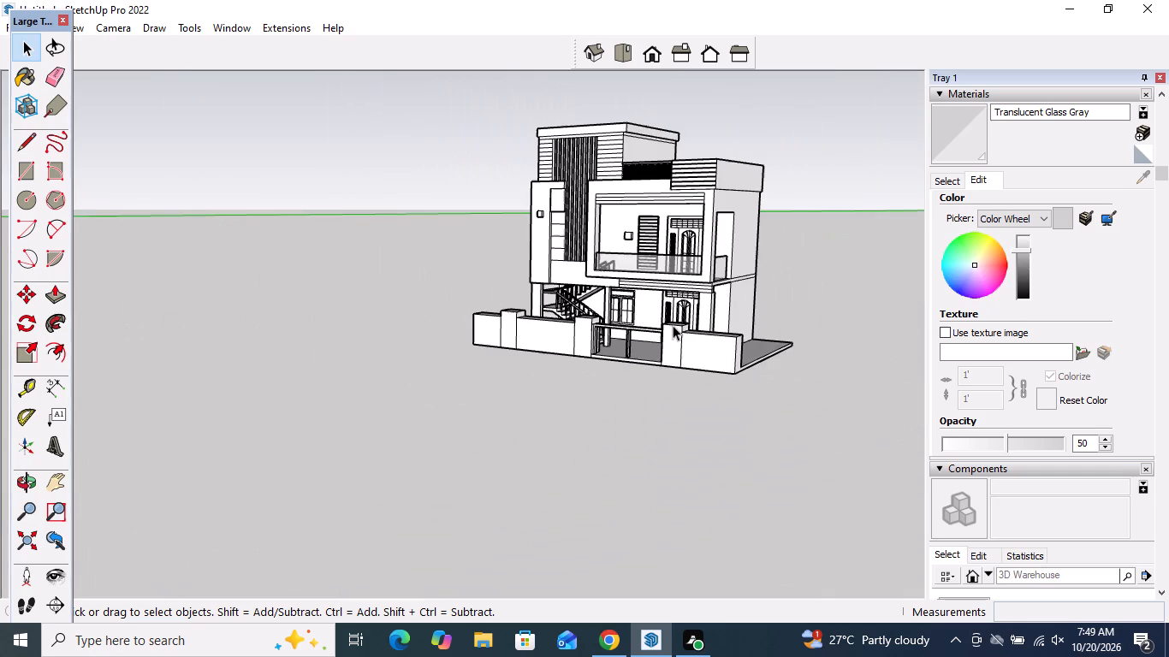
Examine the staircase, railing and ground-floor window behind the boundary wall from an oblique front angle.
middle_drag(701, 323, 591, 346)
scroll(616, 293, up, 8)
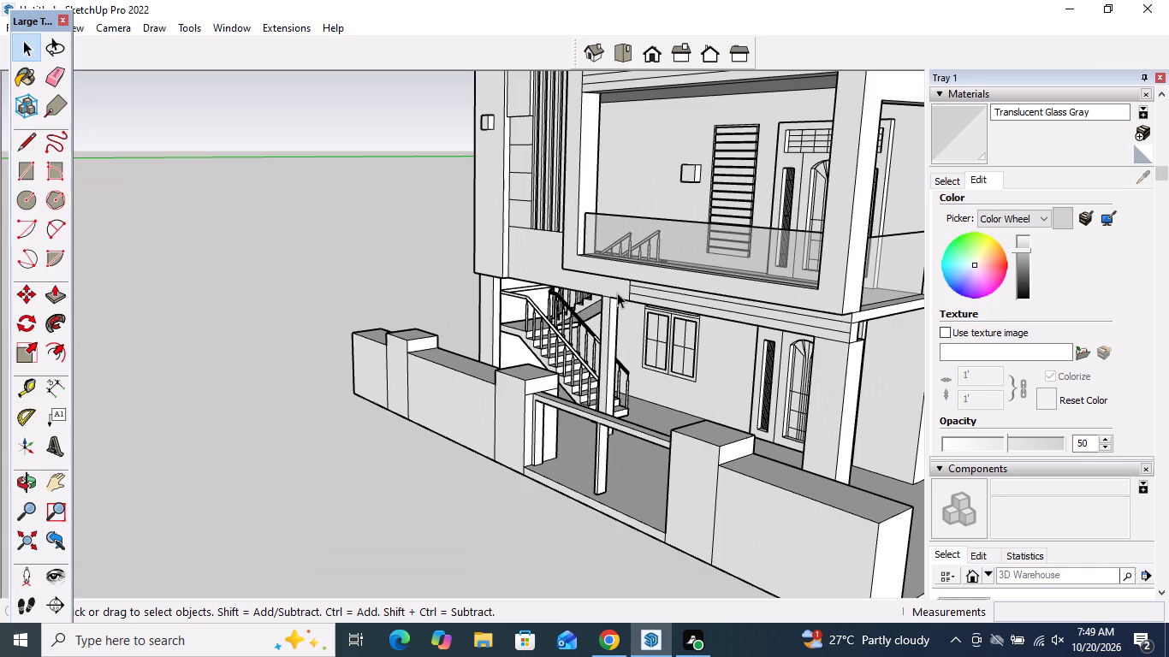
scroll(617, 293, down, 11)
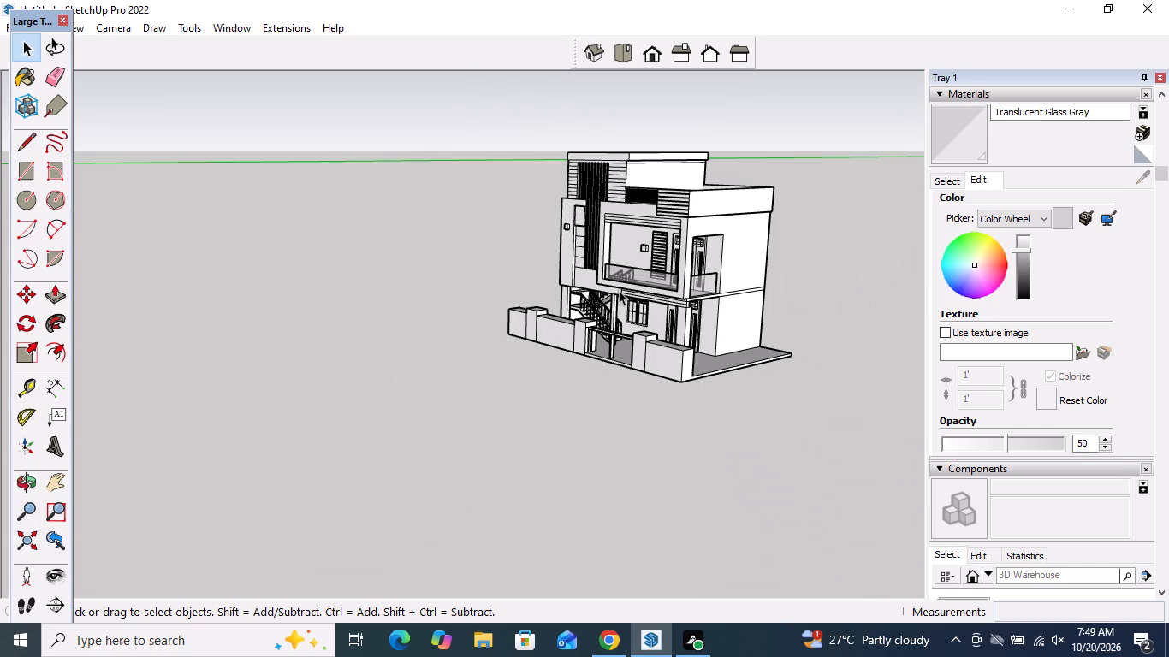
scroll(619, 290, up, 11)
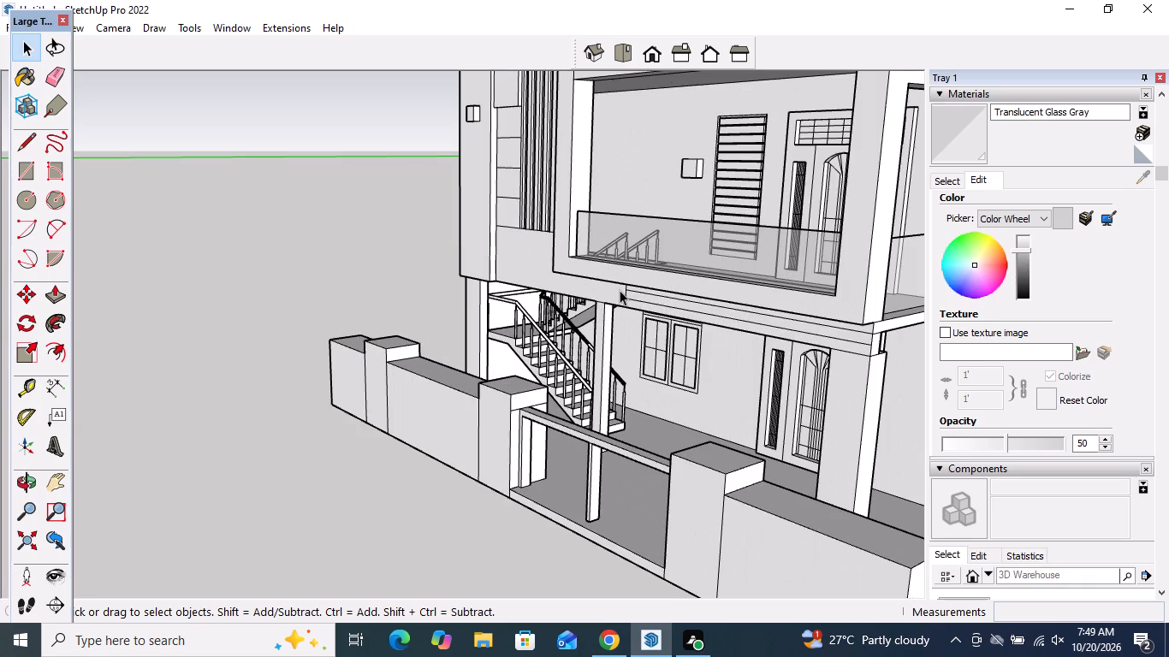
scroll(620, 290, up, 7)
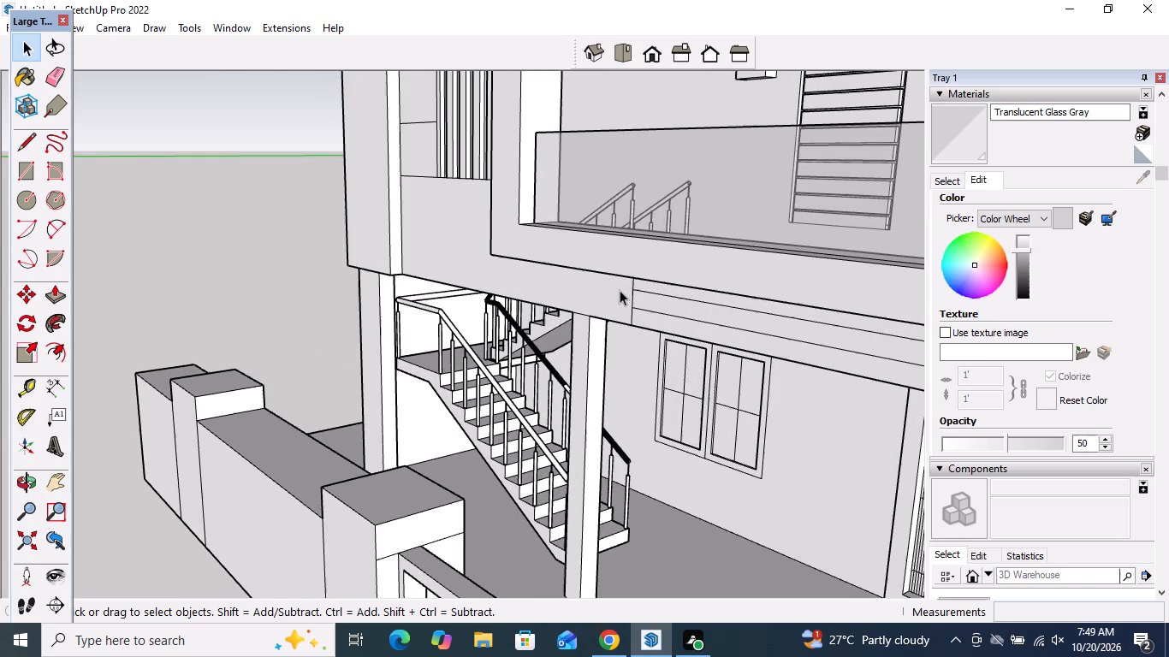
scroll(620, 290, up, 4)
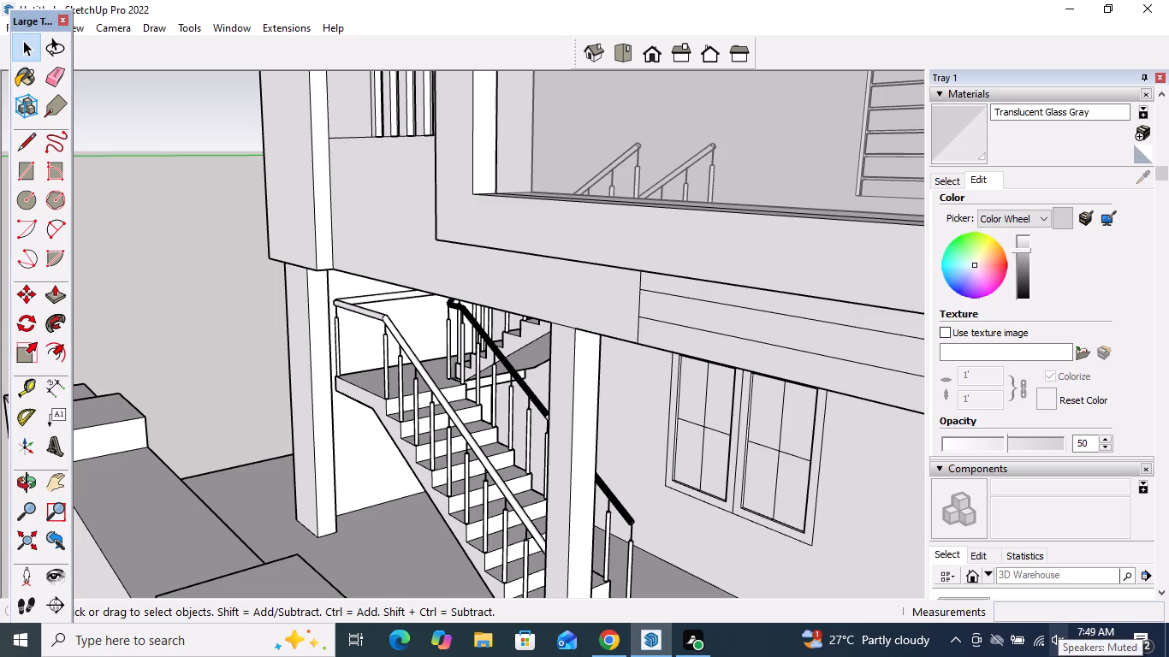
scroll(1104, 622, down, 6)
scroll(1026, 535, down, 16)
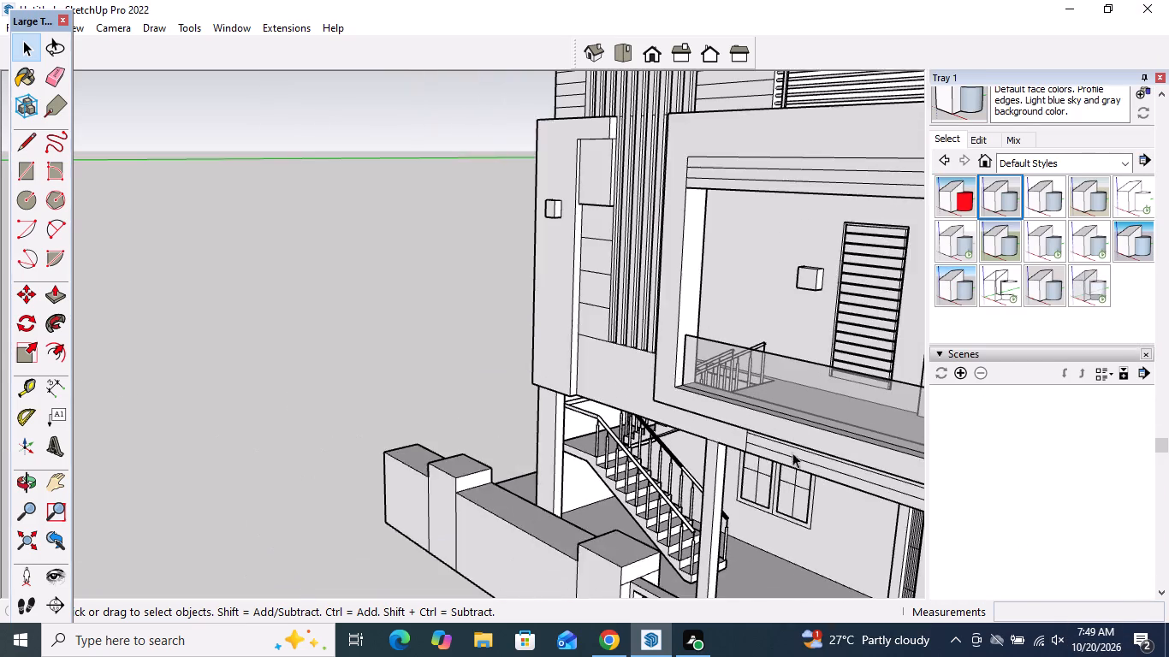
scroll(792, 453, down, 11)
Draw a line about 10' 1 1/2" long across the bottom of the gate frame between its two outer posts.
middle_drag(739, 520, 933, 506)
scroll(736, 429, up, 6)
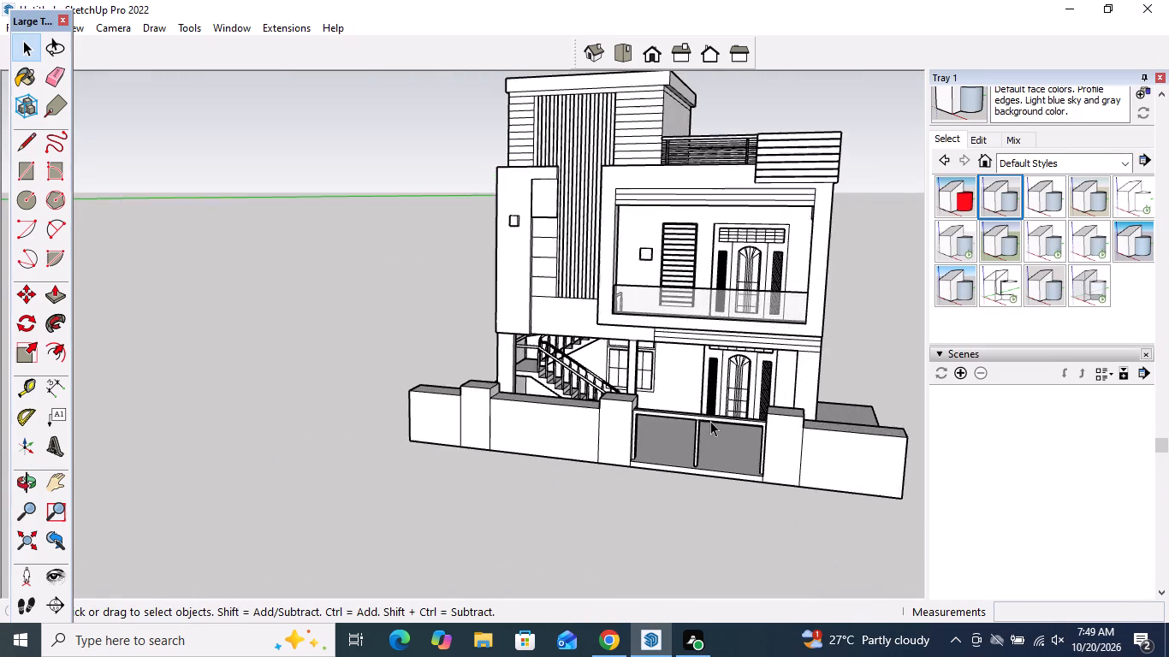
scroll(710, 421, up, 6)
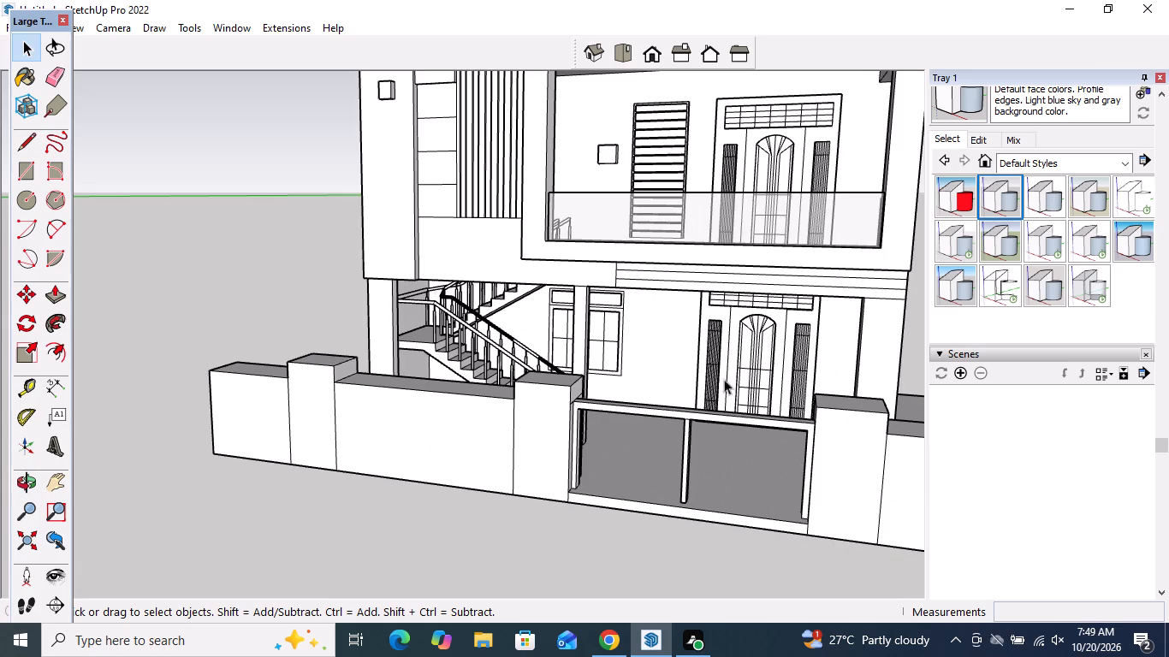
middle_drag(725, 376, 771, 311)
scroll(727, 352, up, 4)
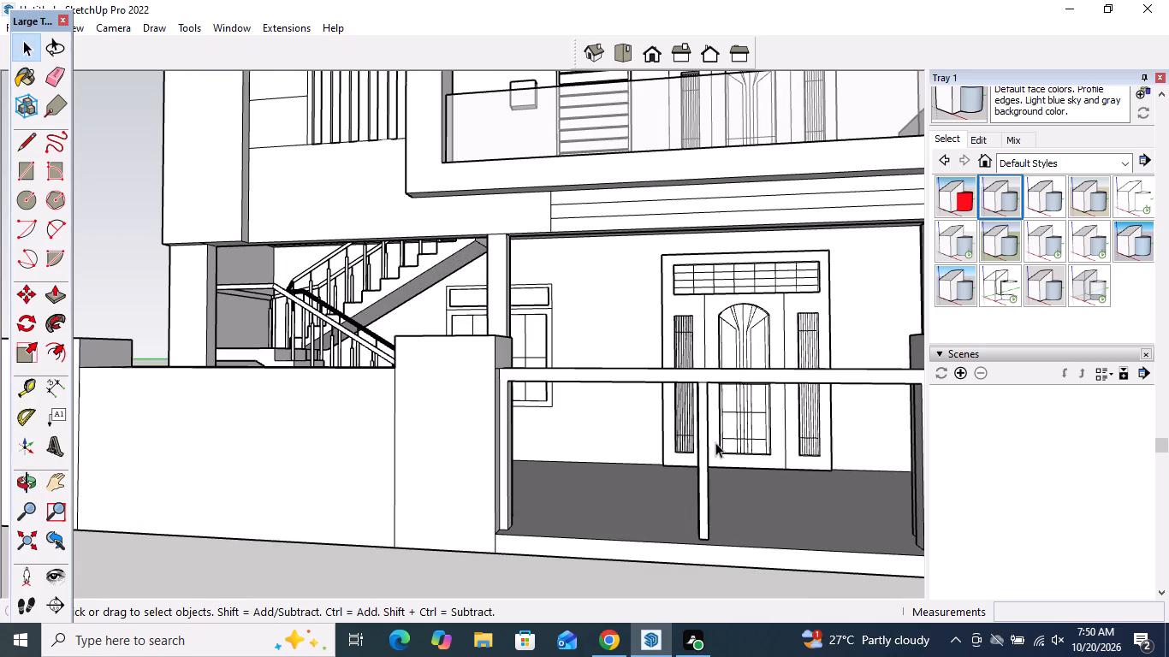
scroll(715, 441, up, 1)
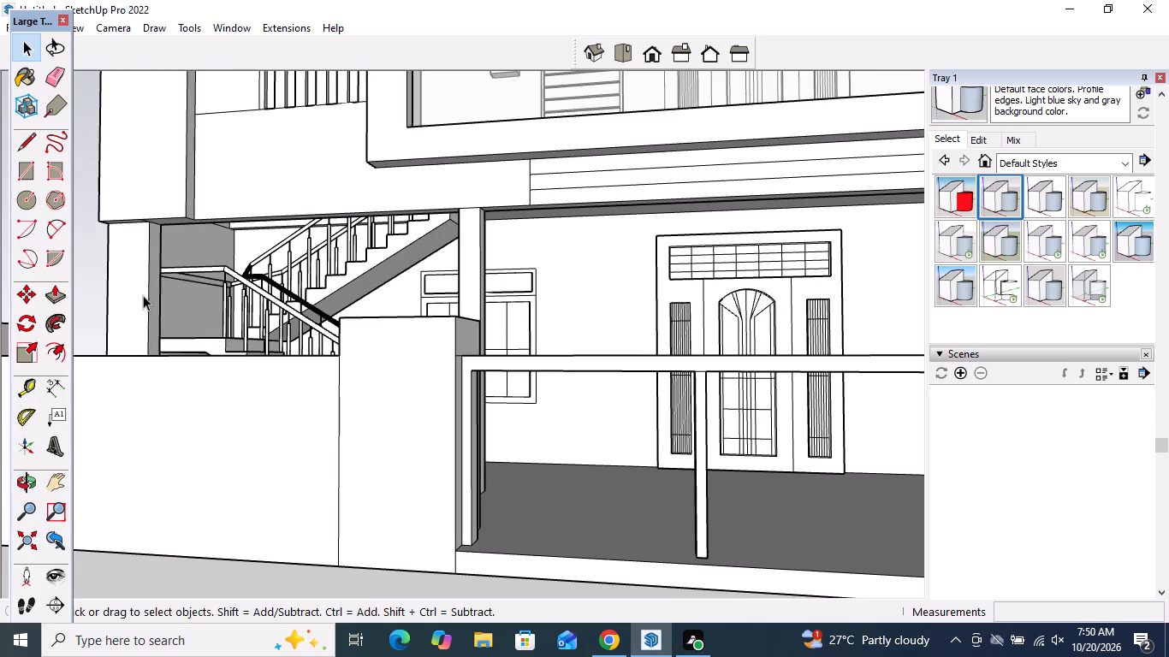
click(26, 139)
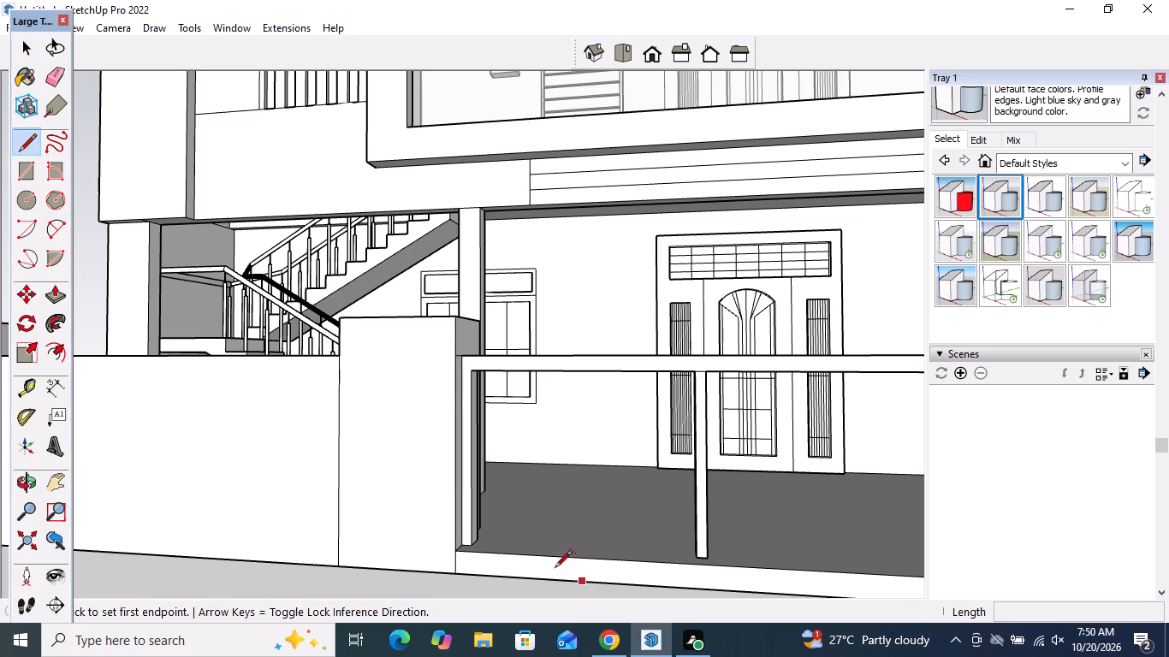
drag(472, 545, 541, 548)
scroll(690, 549, down, 4)
middle_drag(709, 550, 815, 593)
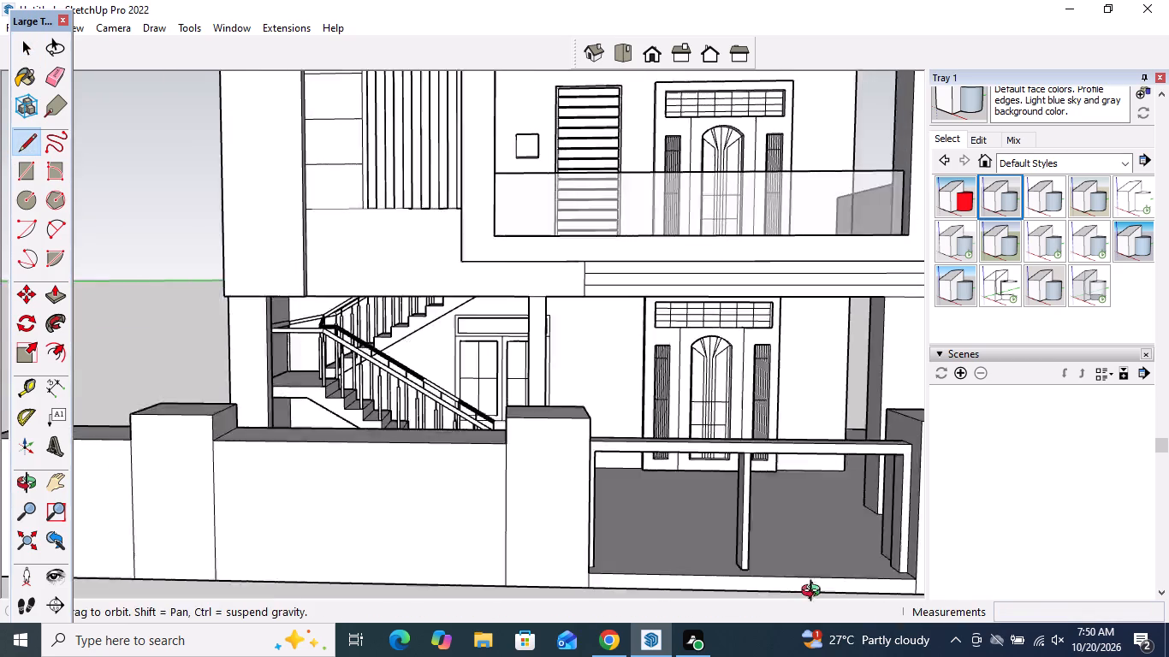
middle_drag(815, 593, 832, 597)
scroll(930, 528, up, 4)
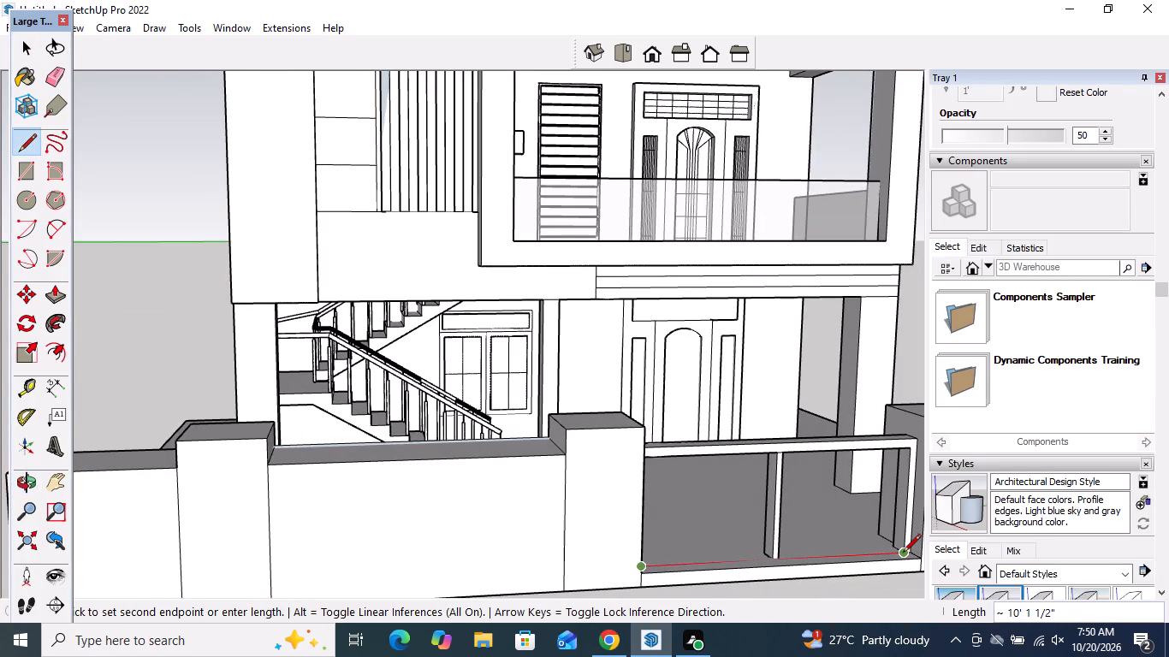
click(903, 553)
middle_drag(902, 552, 815, 563)
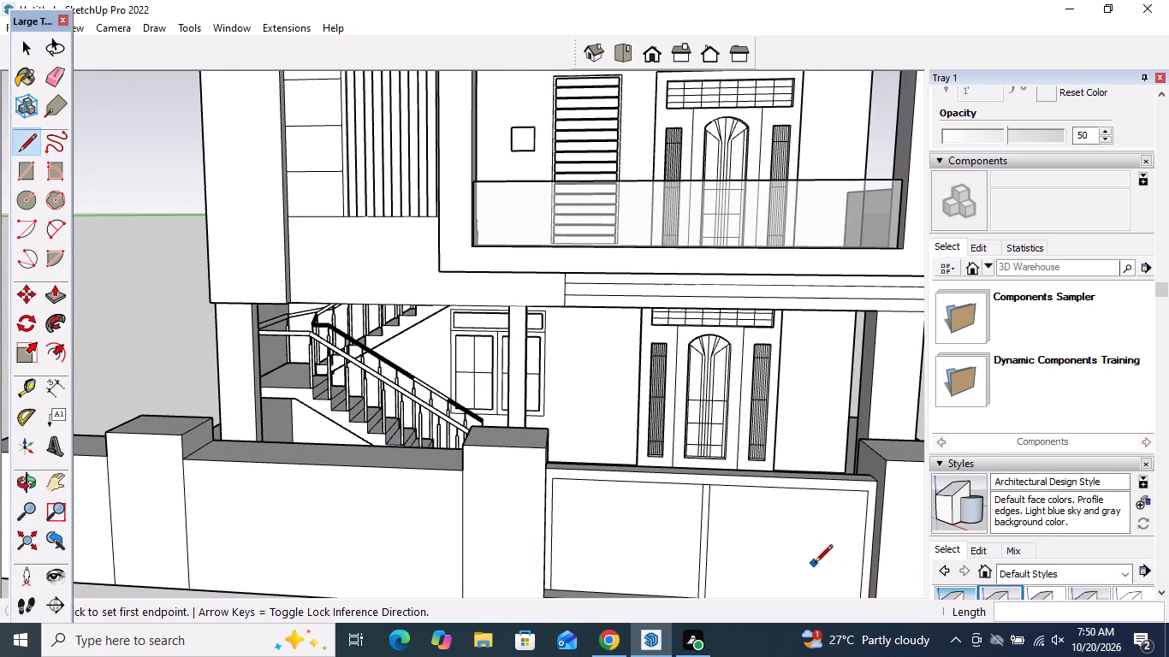
key(space)
Draw bottom rail lines, each about 4' 11 1/2" long, across both gate panels just above the sill.
click(22, 148)
scroll(373, 284, down, 4)
scroll(581, 512, up, 12)
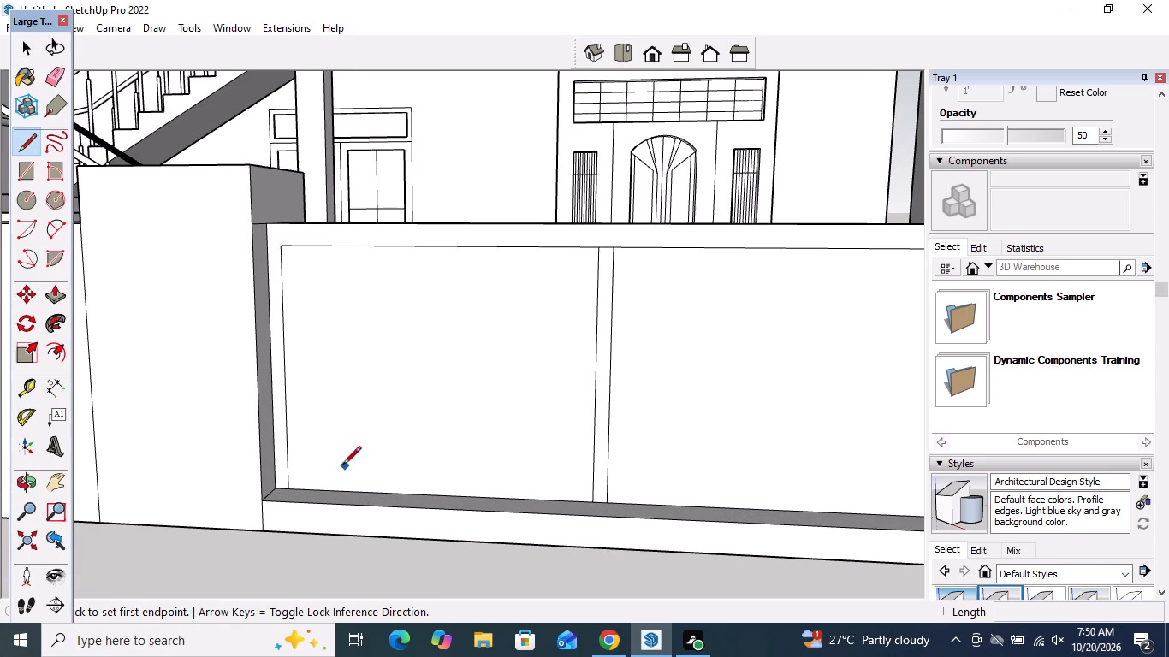
click(287, 476)
click(590, 490)
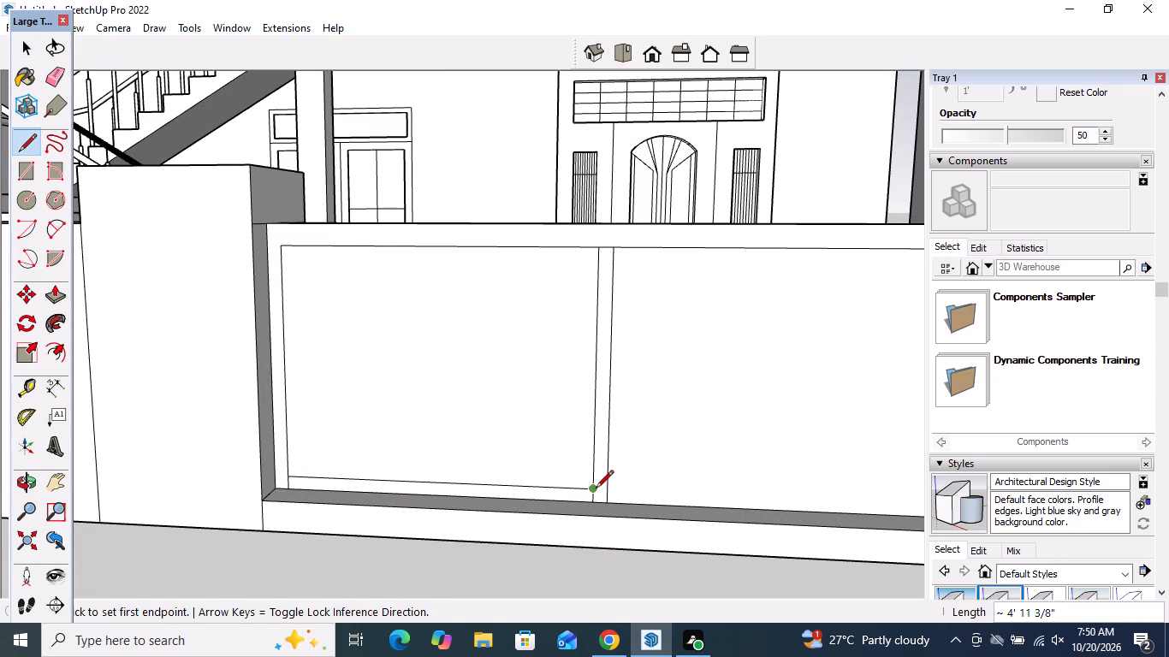
click(606, 491)
scroll(606, 493, down, 5)
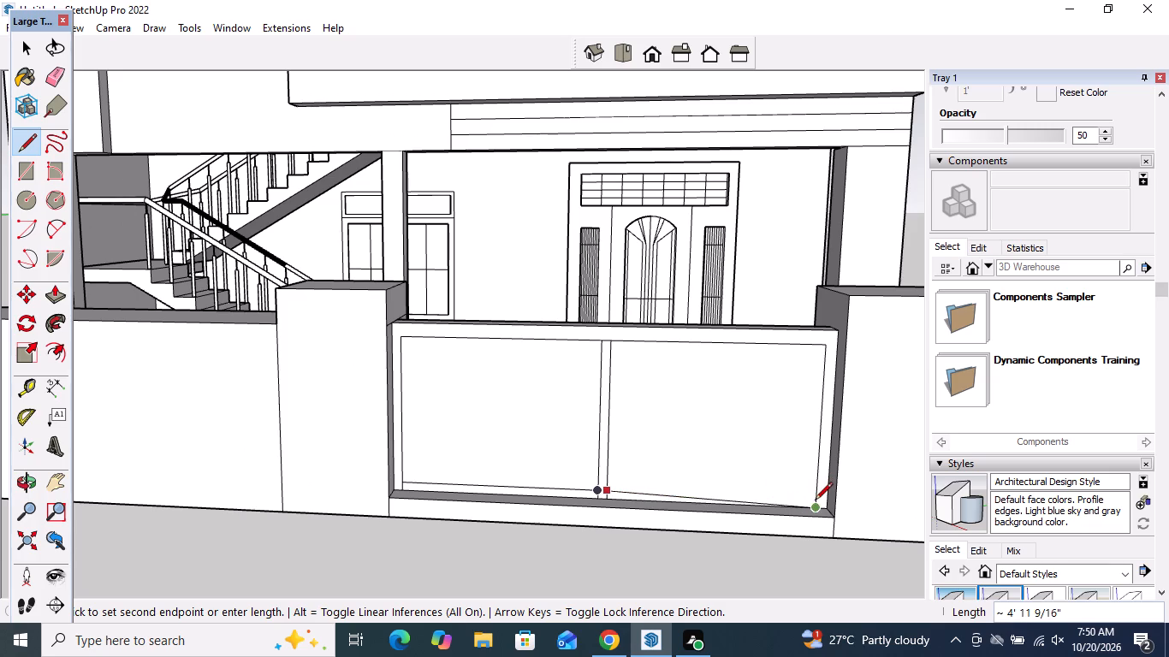
scroll(815, 501, up, 5)
click(818, 498)
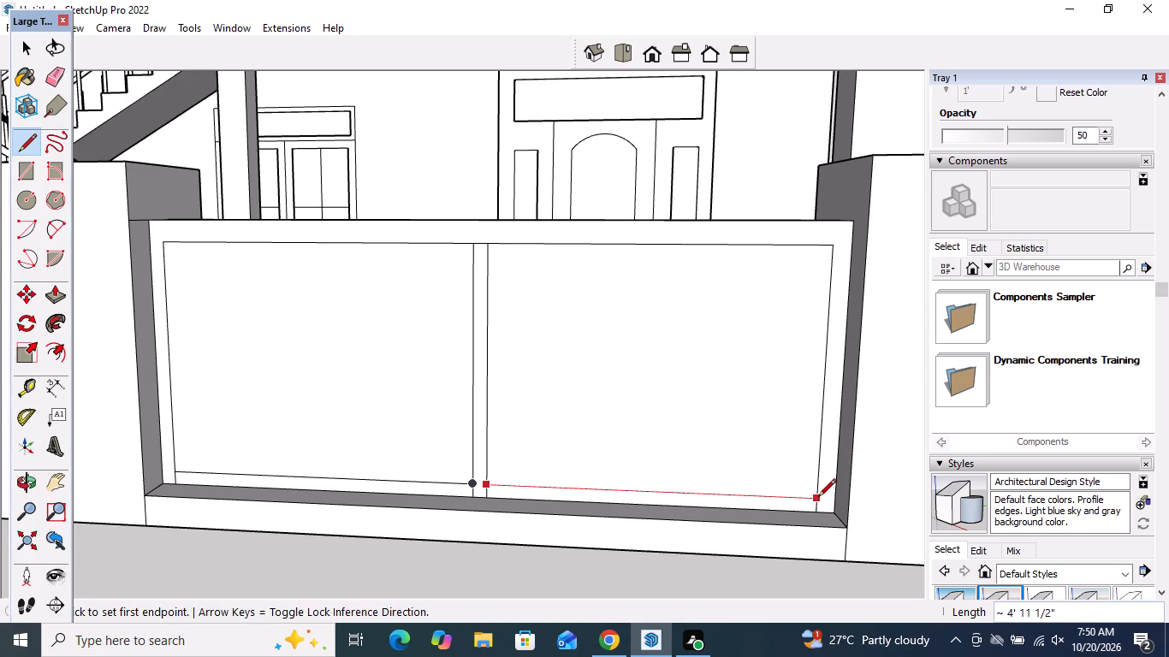
key(space)
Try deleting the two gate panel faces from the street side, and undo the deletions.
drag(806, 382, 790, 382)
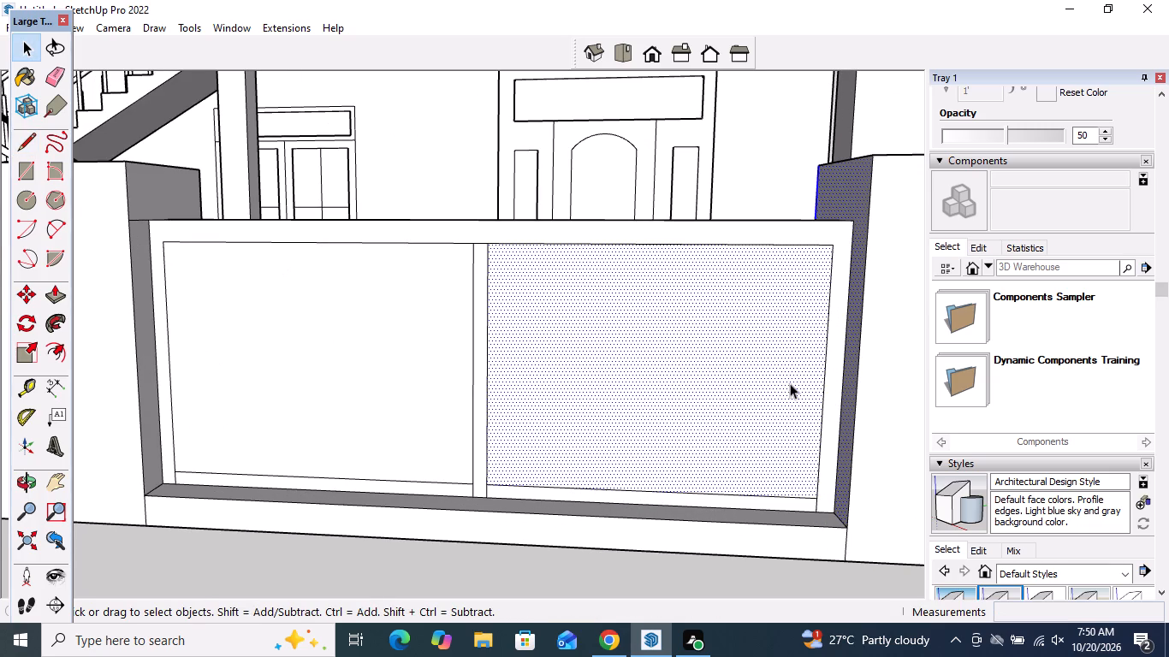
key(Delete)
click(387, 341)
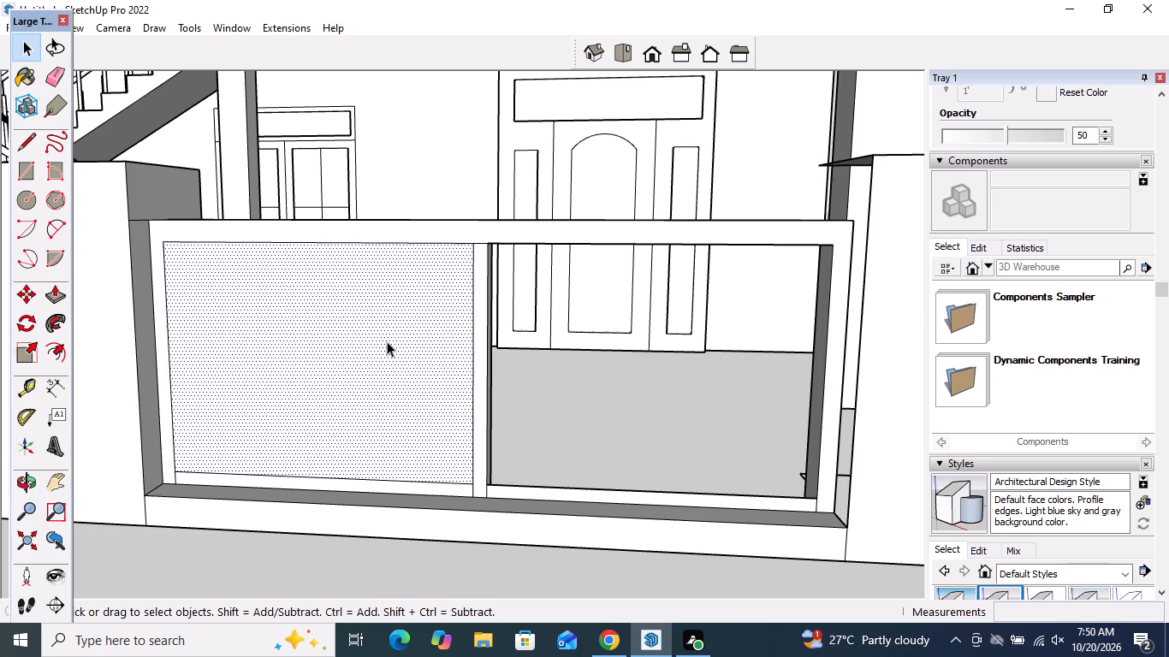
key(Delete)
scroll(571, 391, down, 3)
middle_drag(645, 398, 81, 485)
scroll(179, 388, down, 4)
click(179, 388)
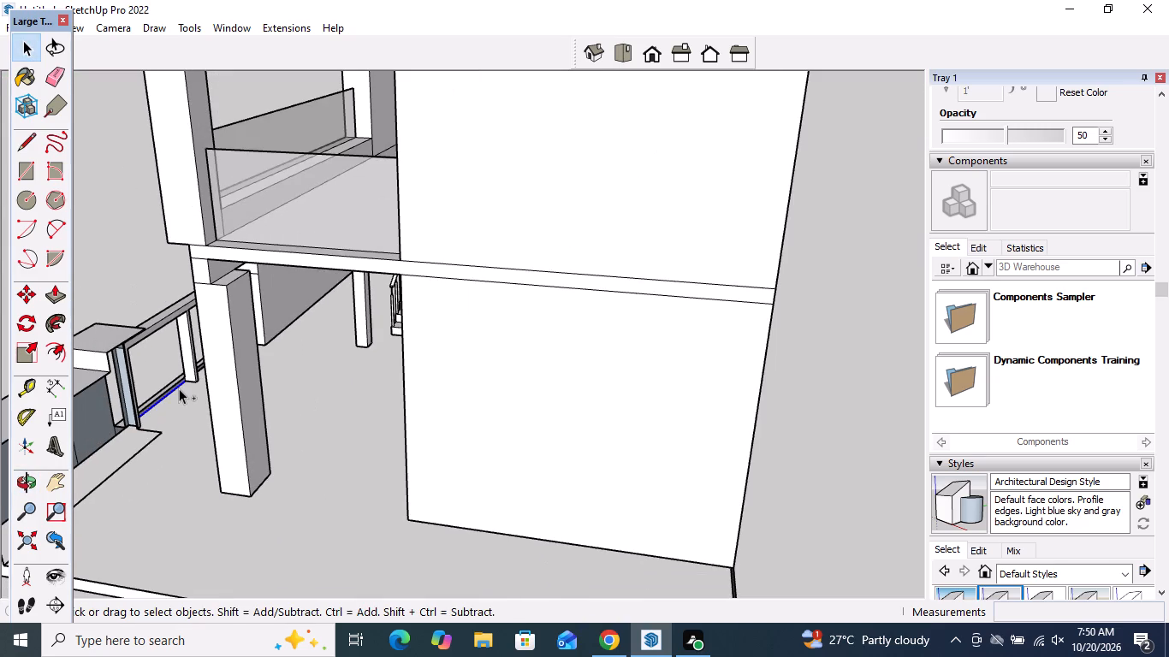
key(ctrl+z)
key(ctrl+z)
Delete the two gate panel faces above the bottom rail strips from the porch side, leaving the frame open.
scroll(180, 362, up, 10)
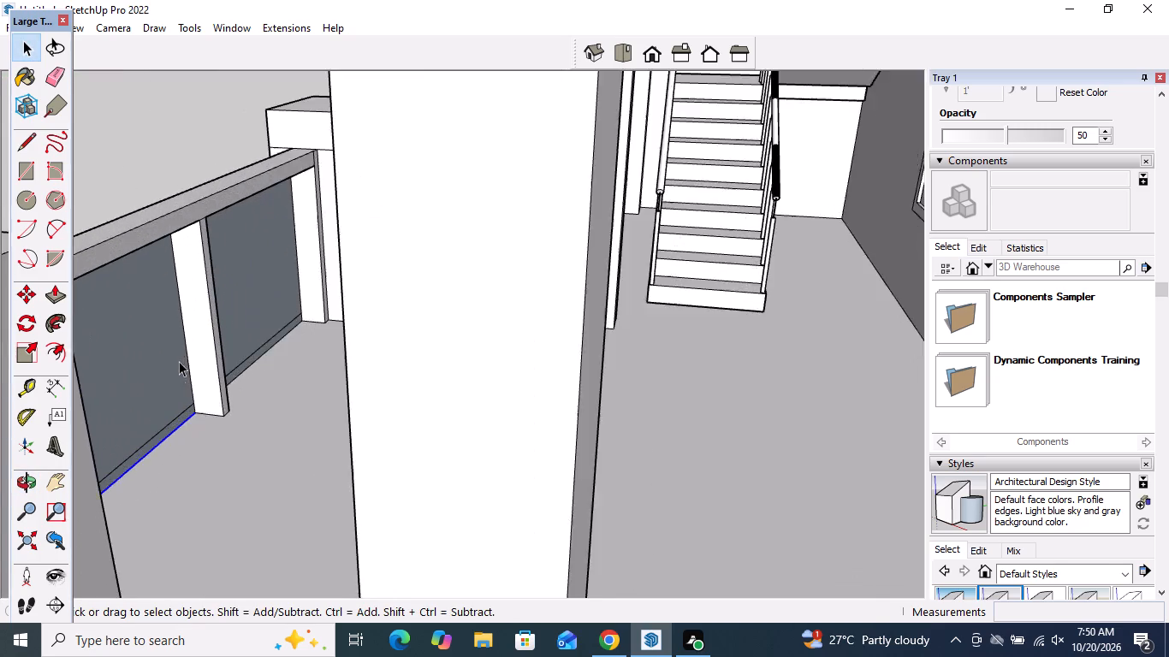
scroll(179, 361, up, 5)
scroll(249, 476, down, 5)
click(189, 161)
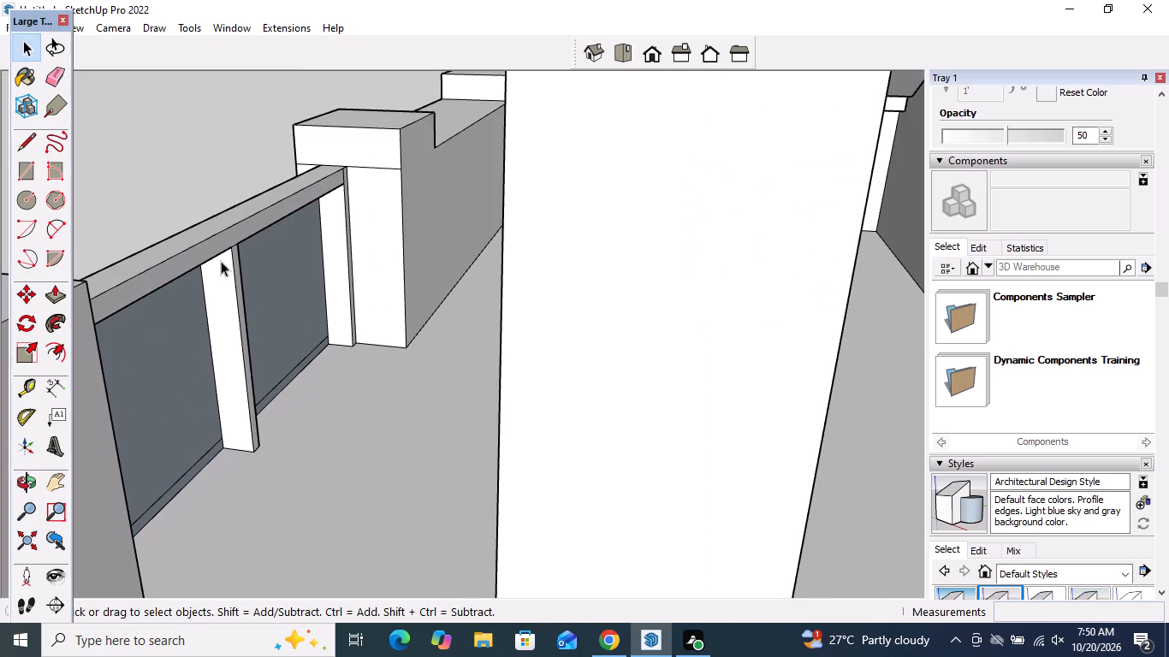
click(193, 358)
key(Delete)
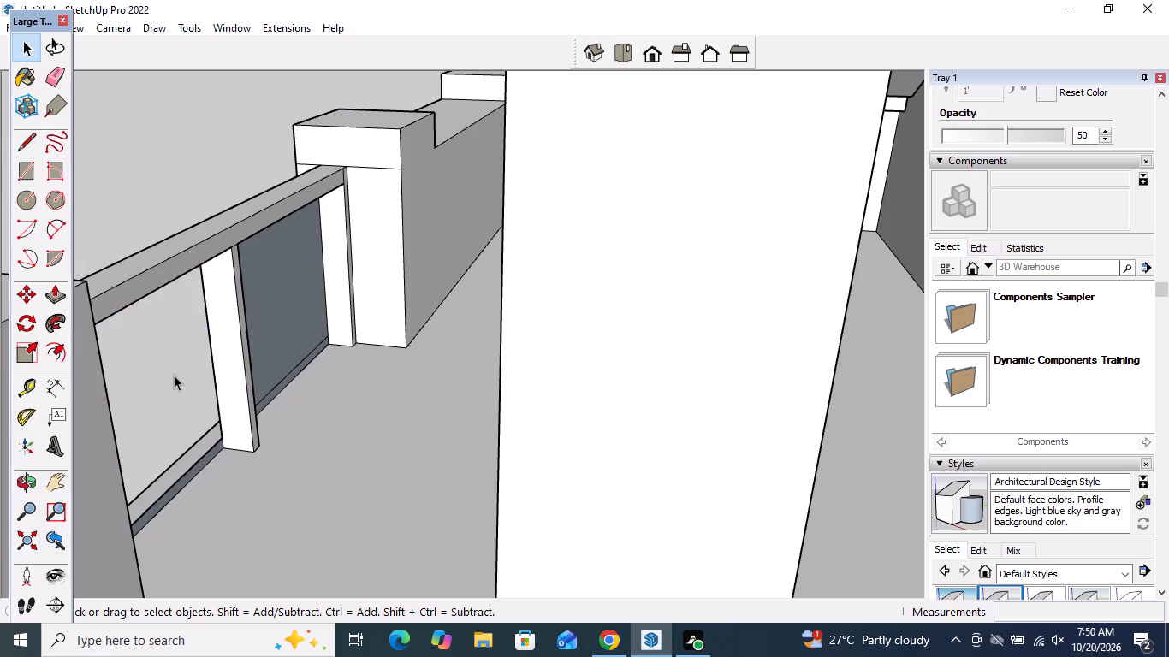
click(273, 321)
key(Delete)
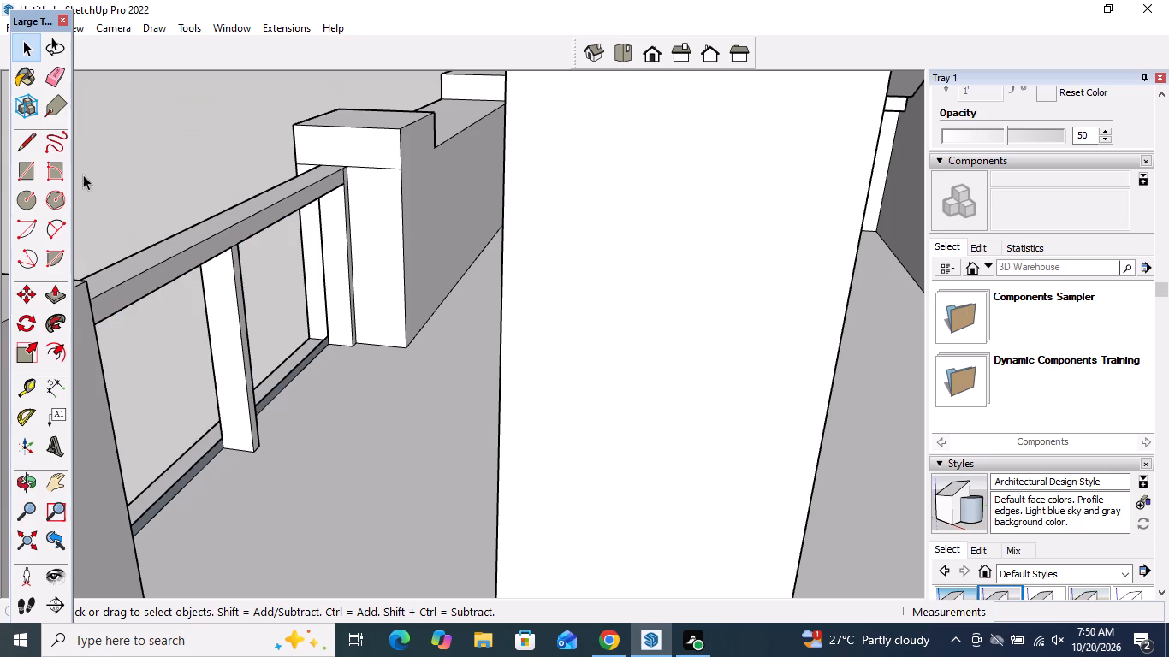
Push/Pull both bottom rail strips 7 9/16" toward the porch, flush with the gate posts' inner faces.
click(57, 293)
scroll(188, 443, up, 5)
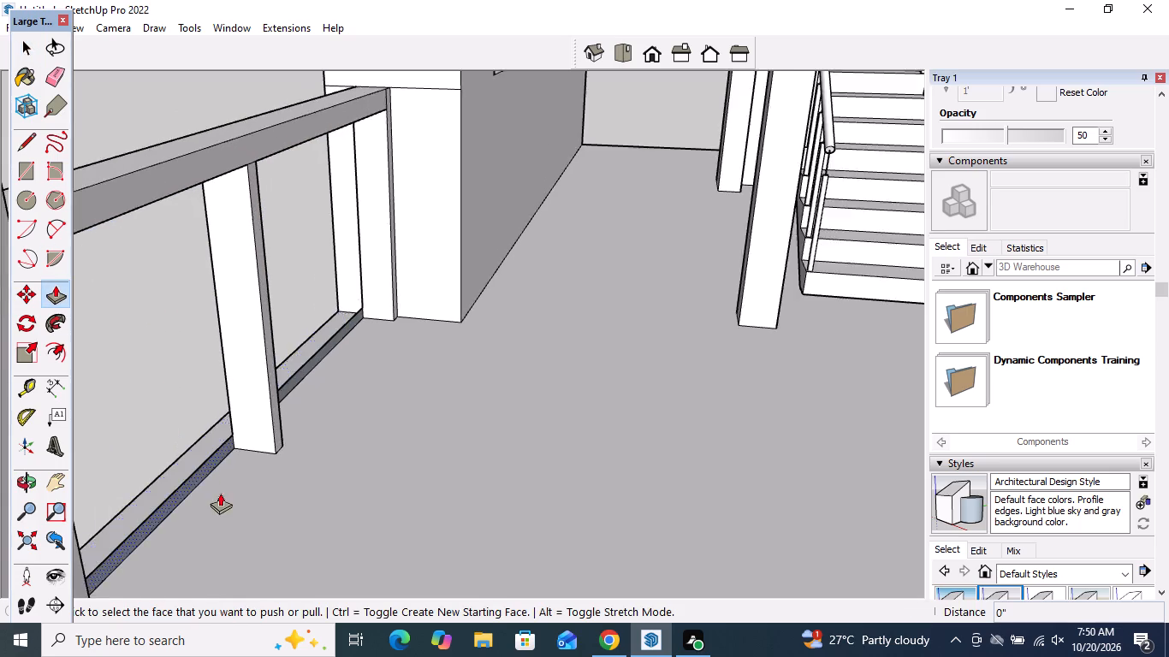
scroll(220, 493, up, 3)
click(347, 311)
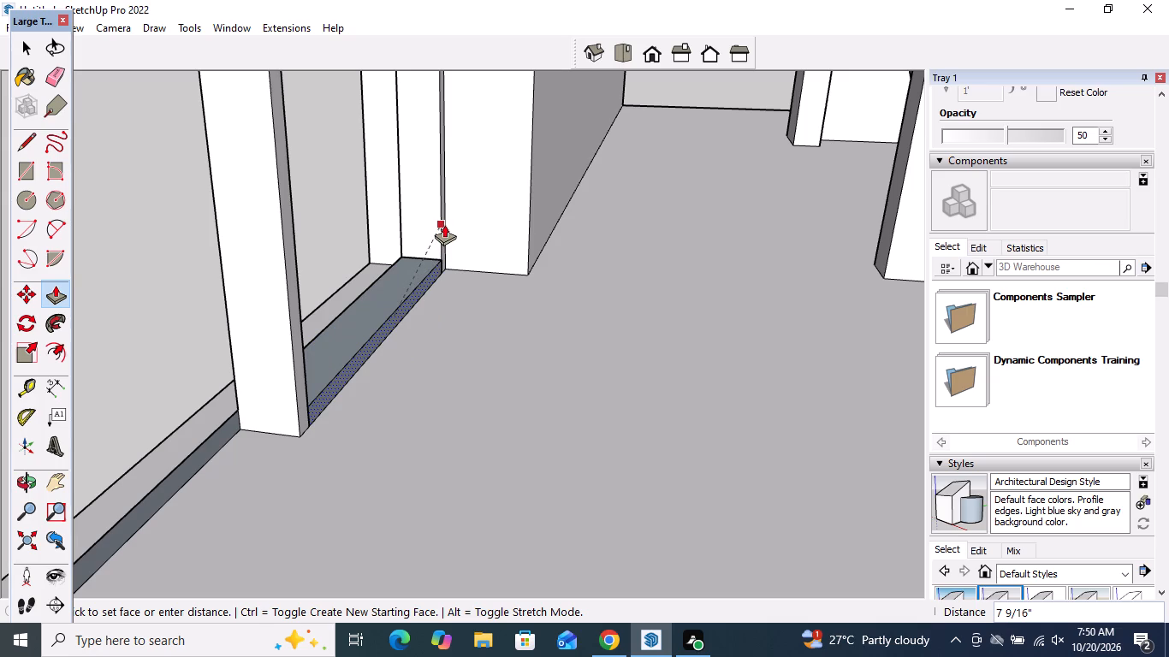
click(447, 247)
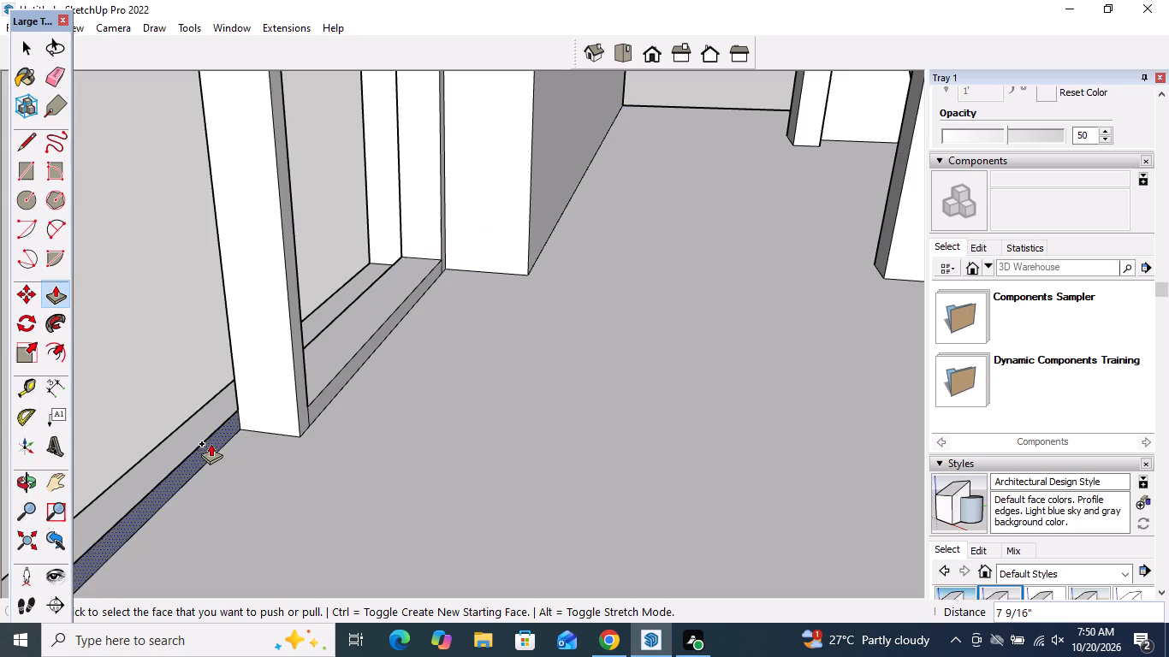
click(209, 443)
click(306, 369)
key(space)
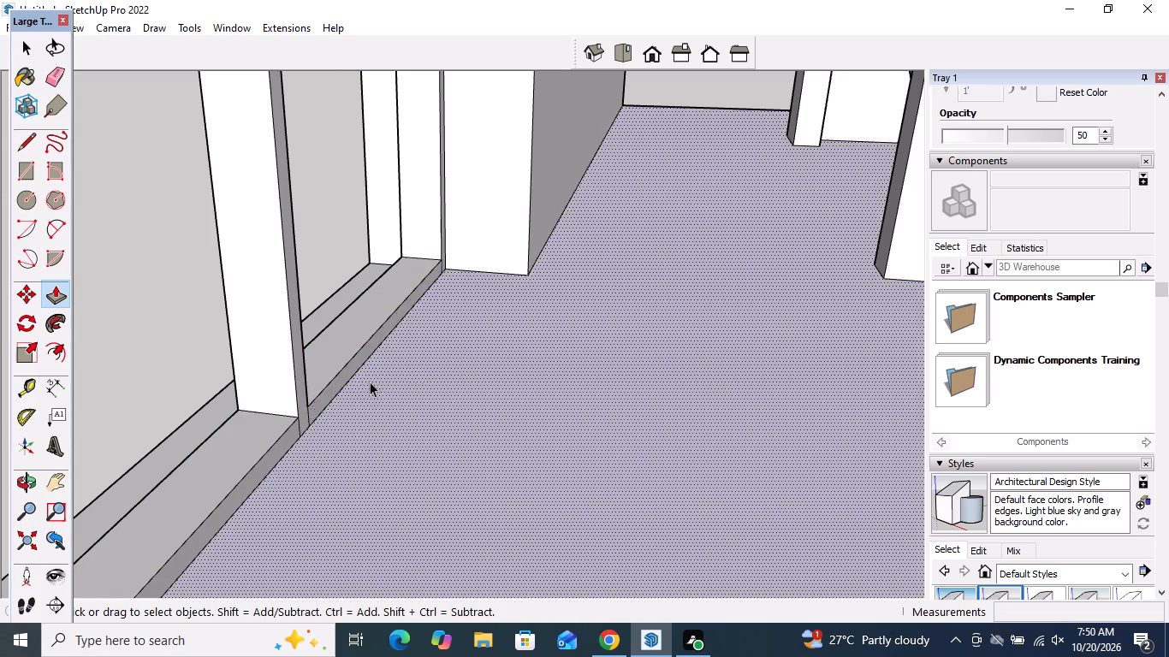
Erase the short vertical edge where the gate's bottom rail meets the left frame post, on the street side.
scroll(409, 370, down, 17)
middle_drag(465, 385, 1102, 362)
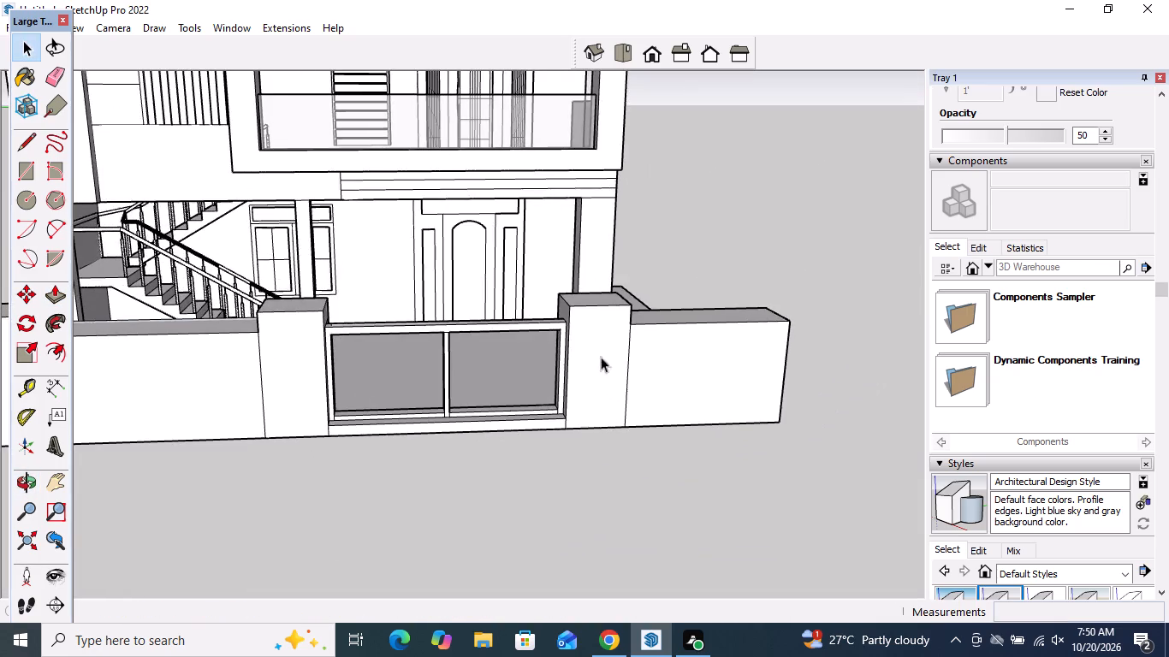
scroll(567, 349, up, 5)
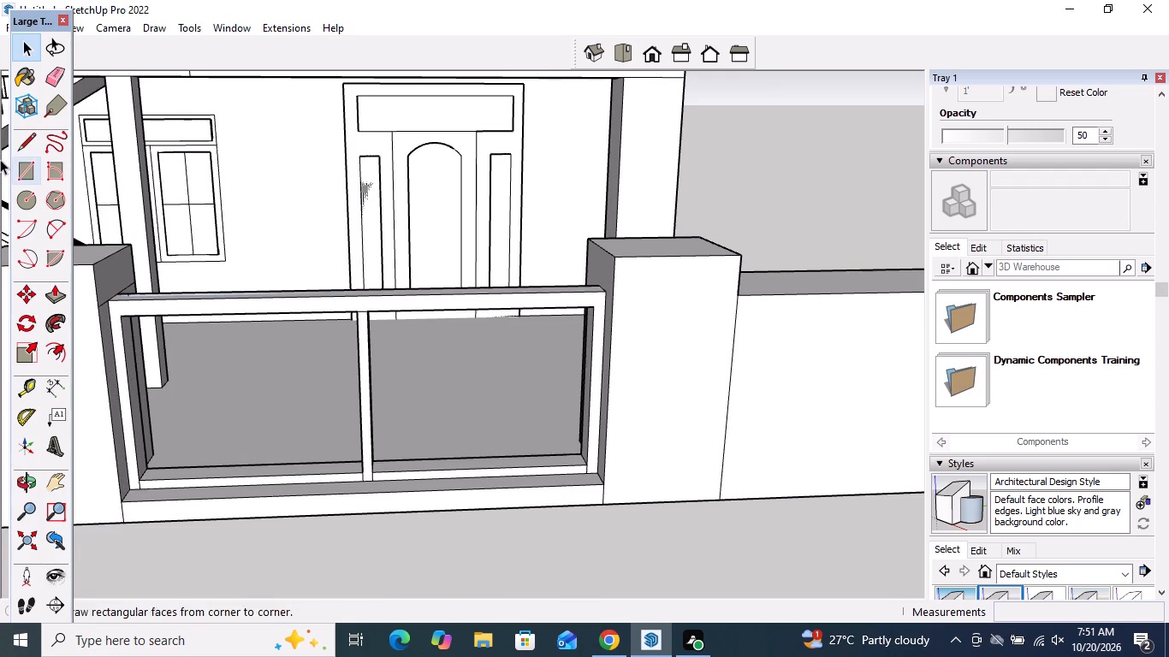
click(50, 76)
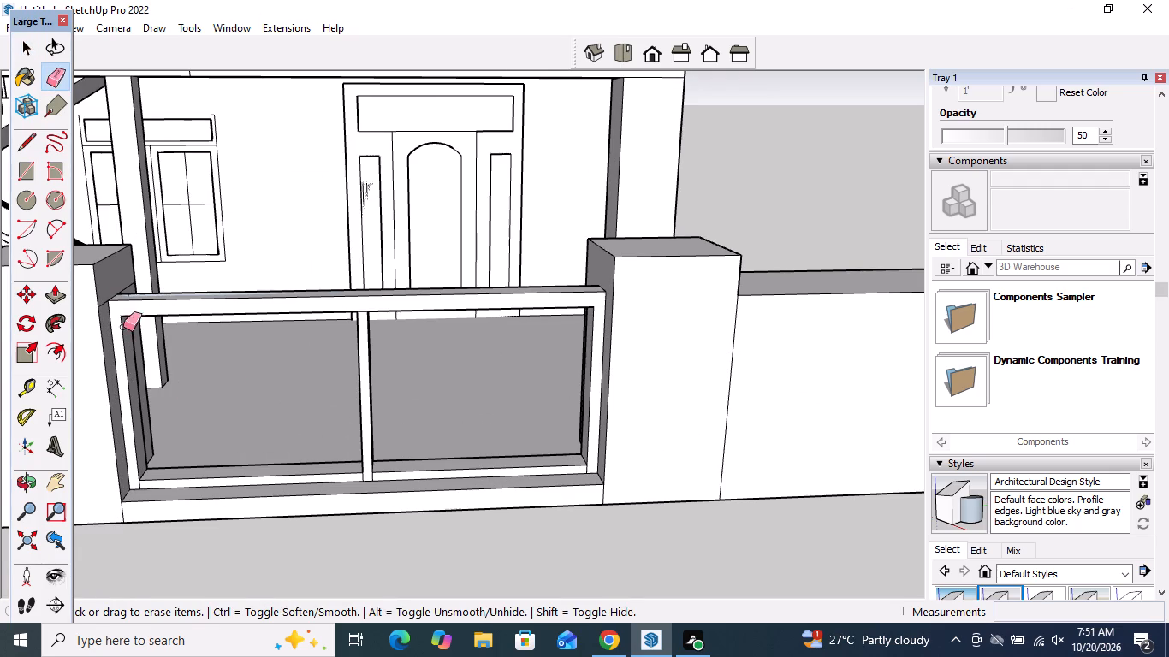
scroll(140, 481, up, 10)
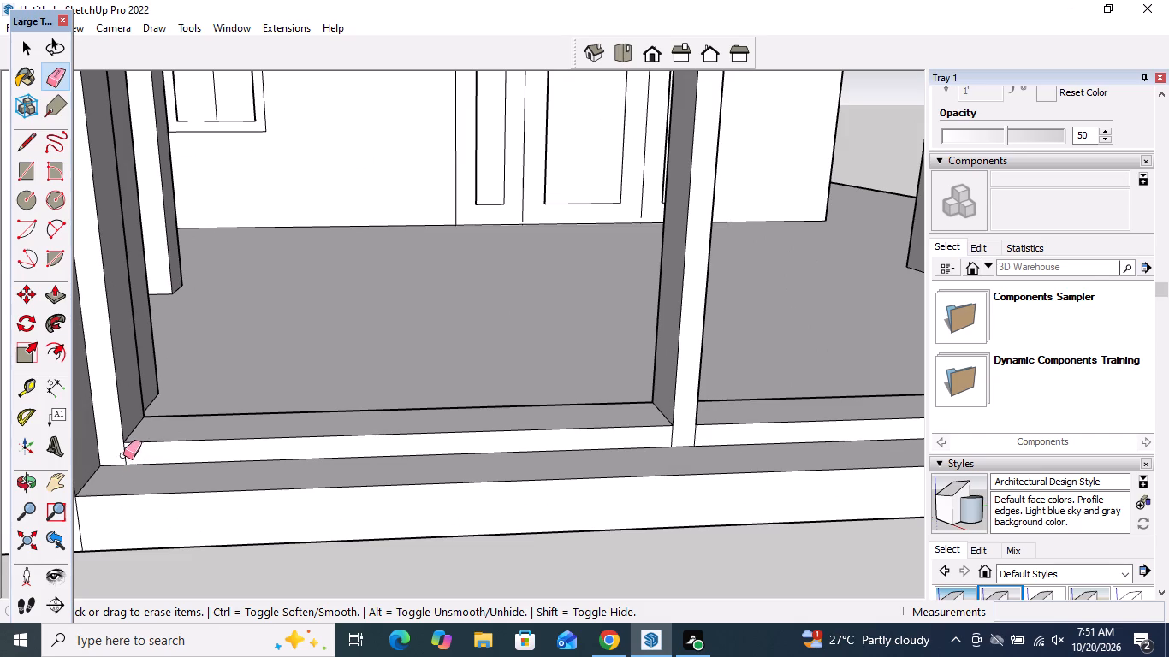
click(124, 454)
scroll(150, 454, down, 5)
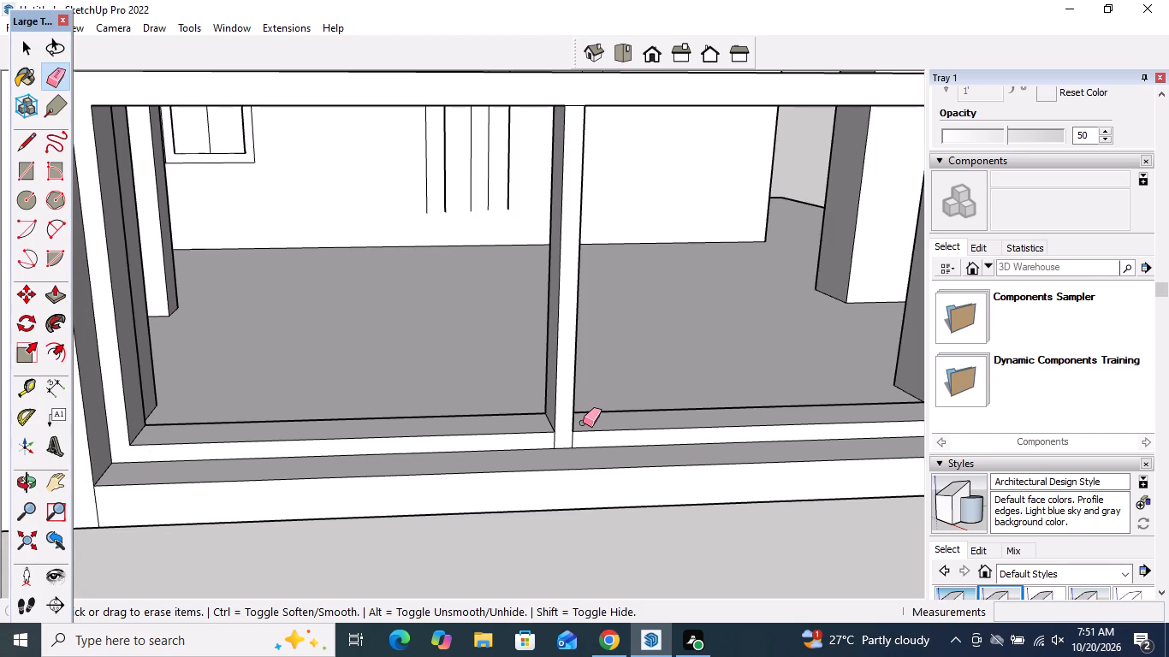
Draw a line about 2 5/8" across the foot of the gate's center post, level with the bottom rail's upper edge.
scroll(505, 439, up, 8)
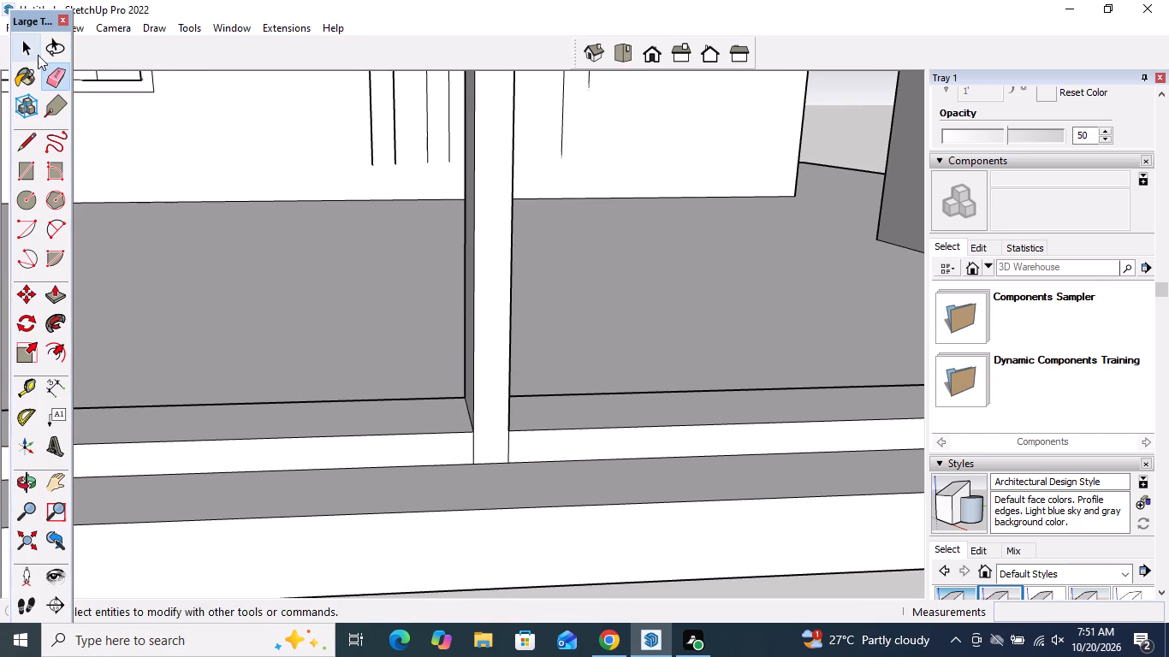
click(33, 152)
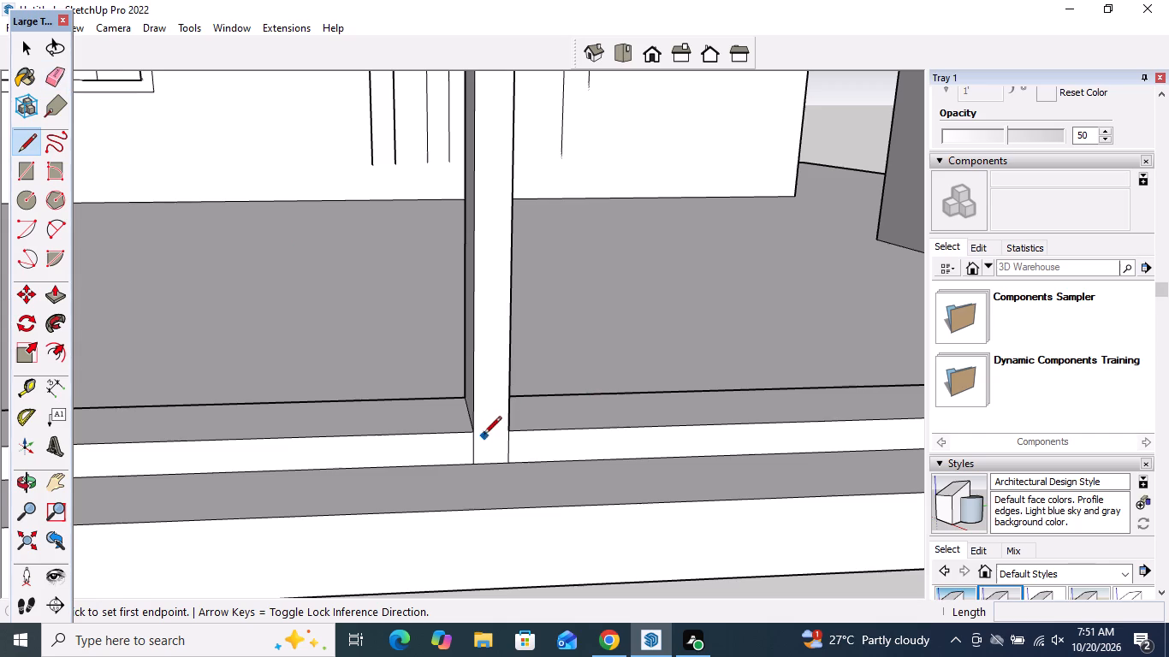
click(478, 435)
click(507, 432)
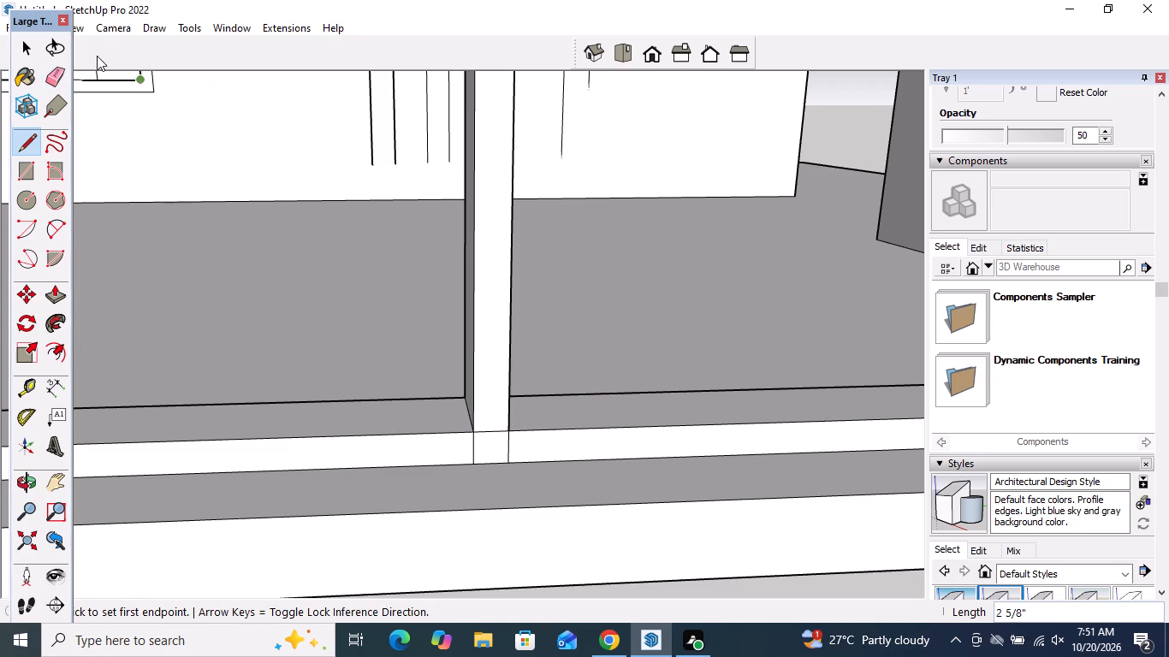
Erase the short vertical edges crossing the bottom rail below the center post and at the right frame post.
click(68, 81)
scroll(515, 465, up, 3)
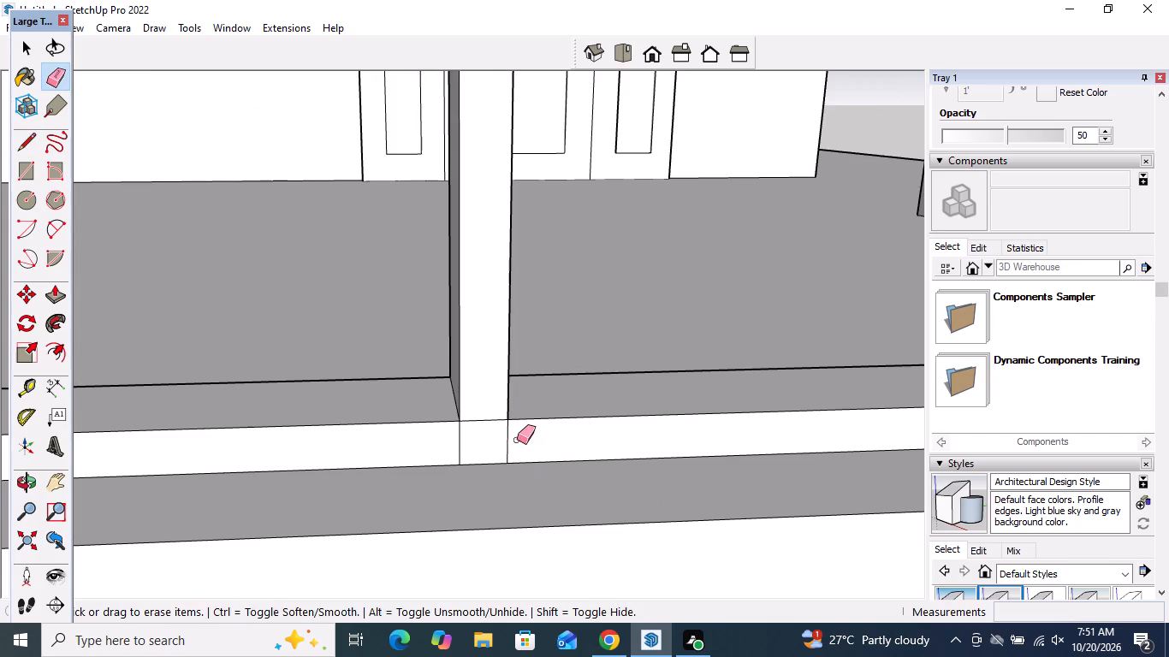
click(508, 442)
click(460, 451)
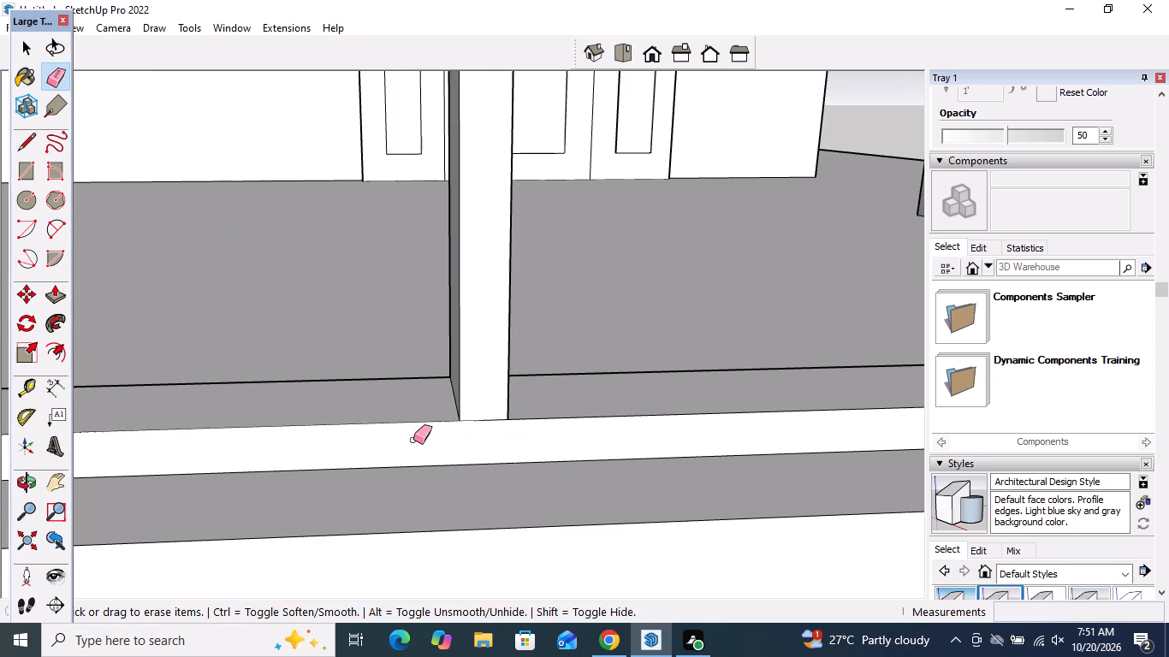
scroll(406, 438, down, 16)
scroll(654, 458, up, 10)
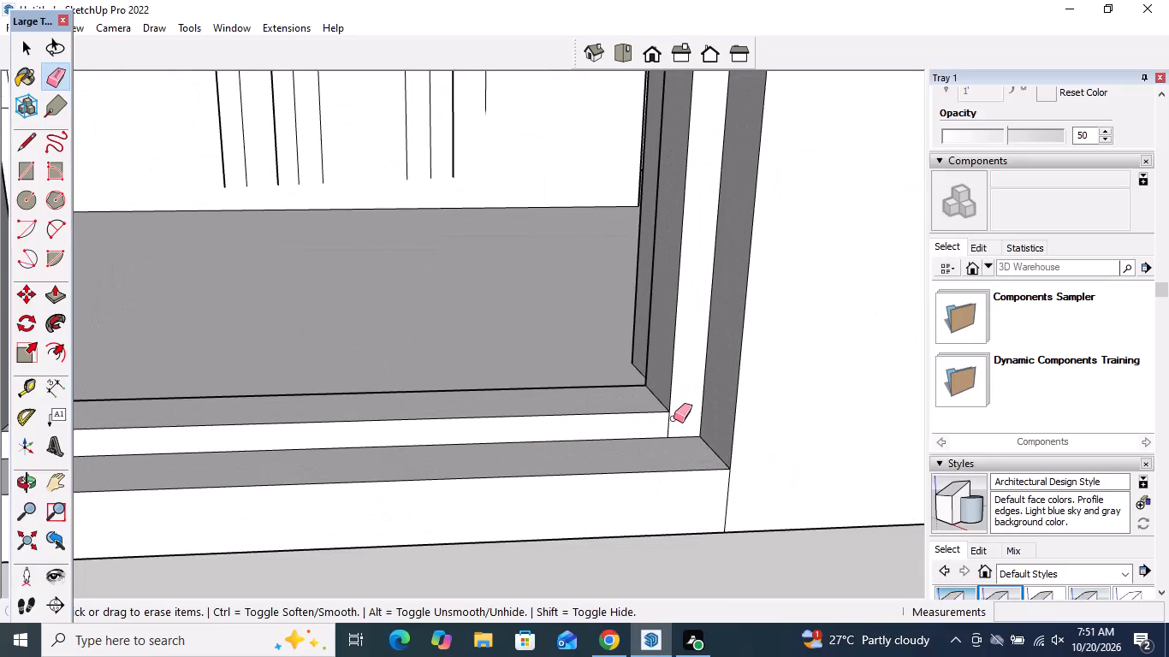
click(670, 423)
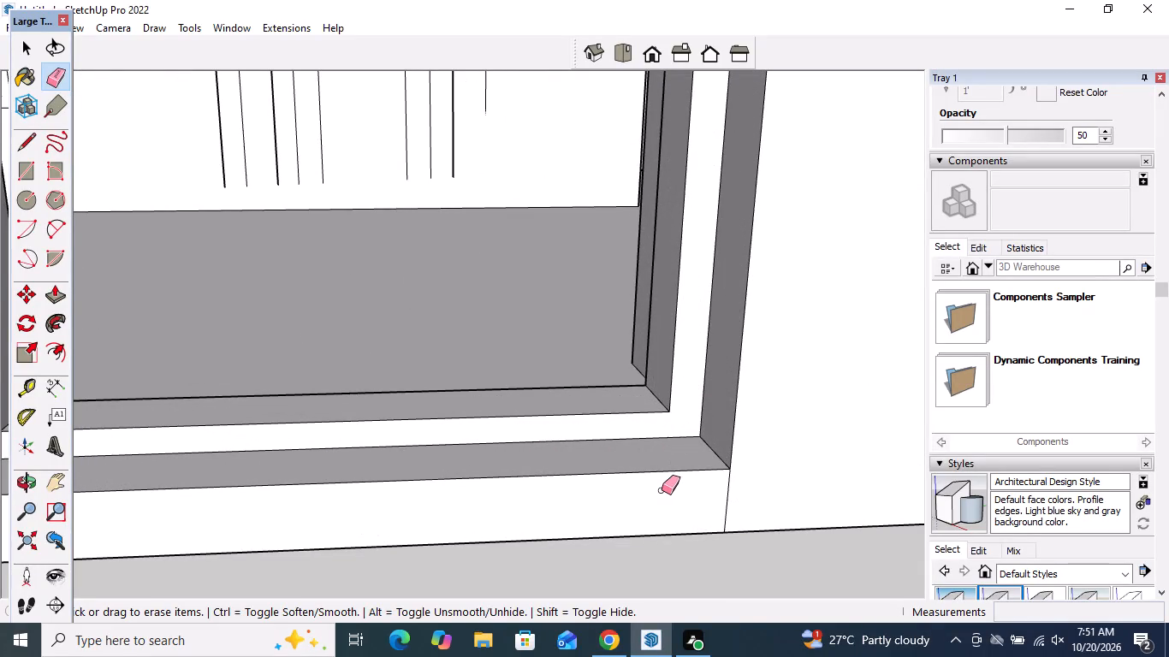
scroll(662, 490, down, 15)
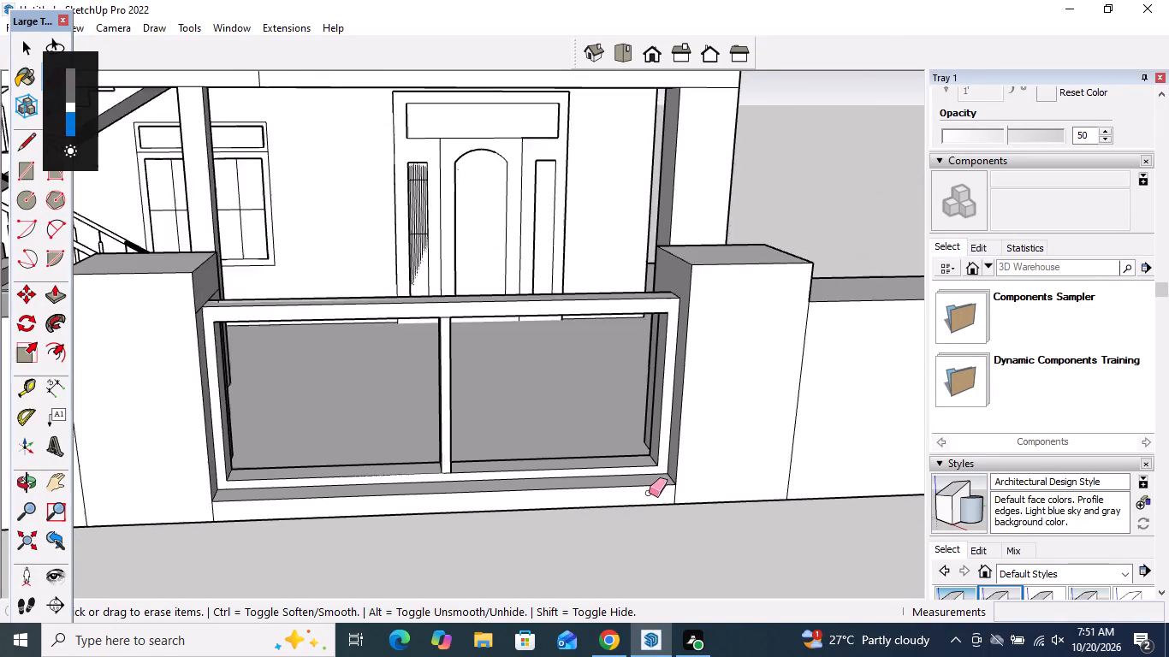
Examine the ground-floor entrance door and porch from the street and from the side.
scroll(649, 493, down, 13)
key(space)
middle_drag(958, 647, 826, 595)
middle_click(287, 305)
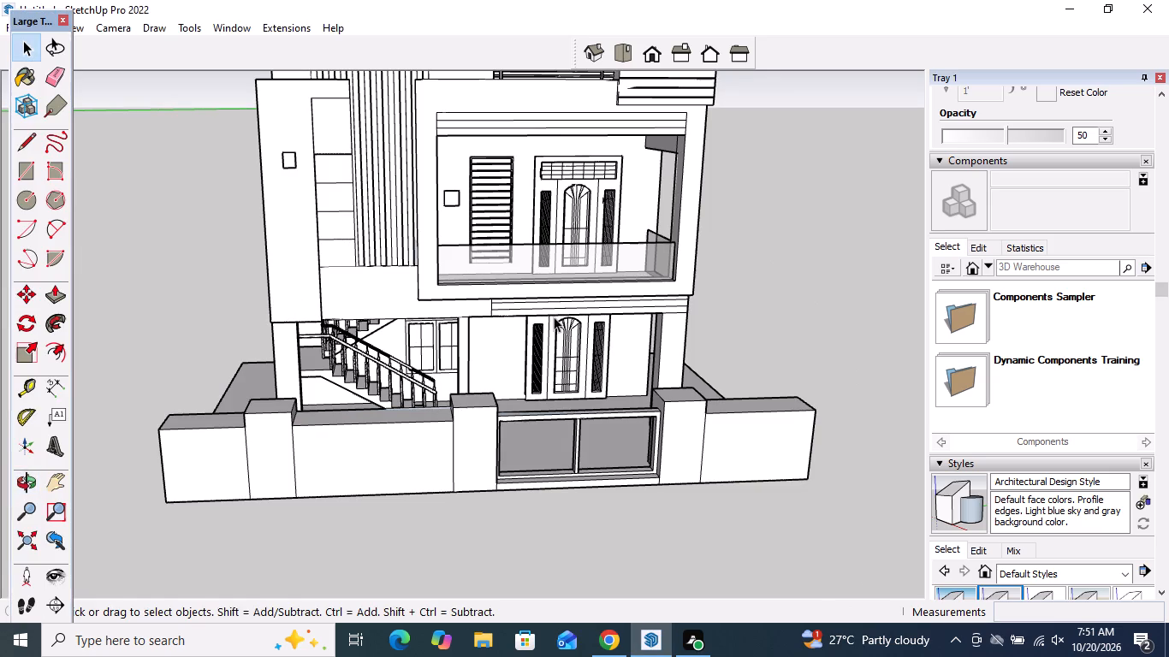
scroll(612, 364, up, 7)
scroll(534, 341, up, 8)
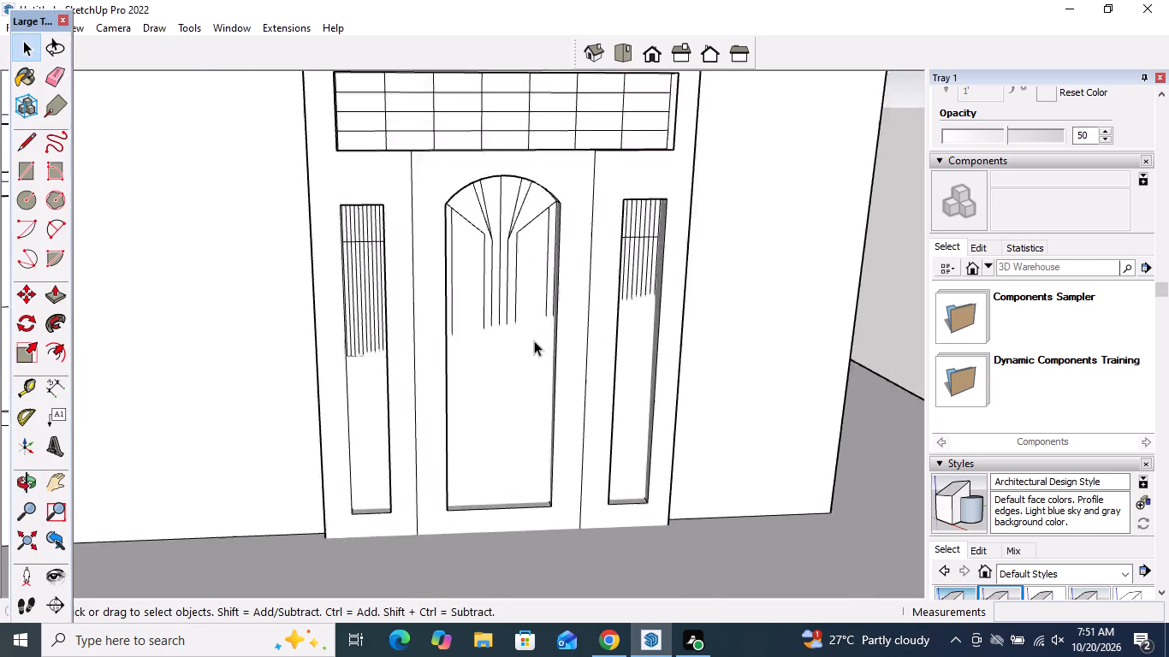
scroll(534, 340, up, 3)
scroll(542, 414, down, 2)
middle_drag(549, 423, 363, 417)
scroll(362, 417, down, 6)
middle_drag(465, 403, 343, 398)
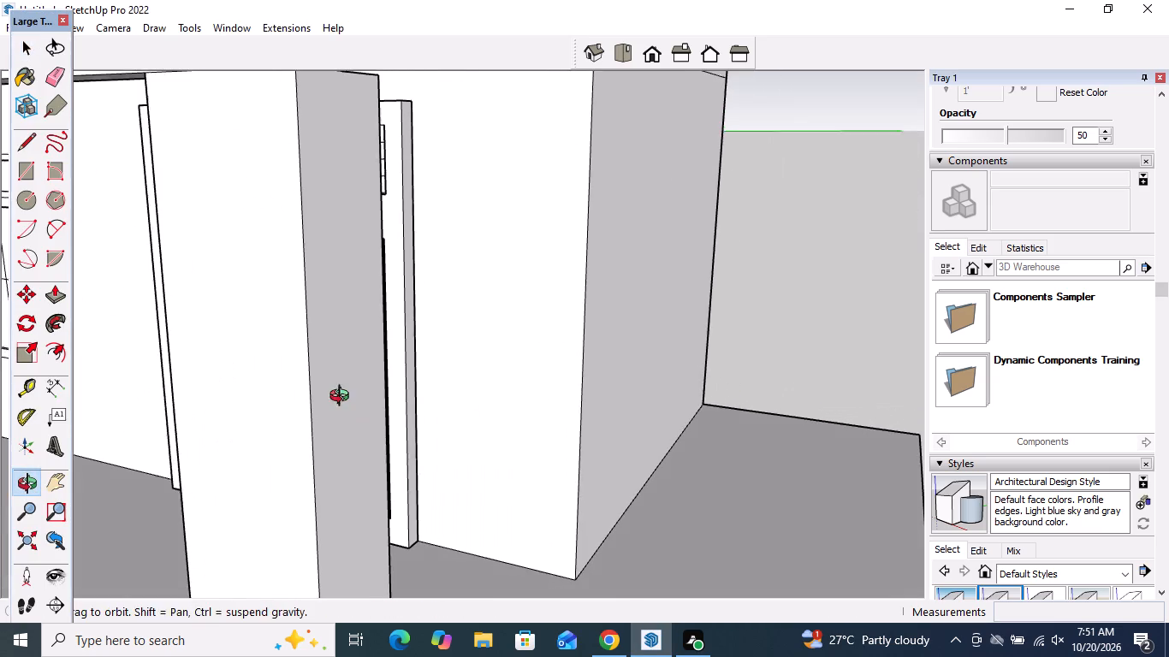
middle_drag(343, 398, 215, 394)
scroll(282, 344, up, 5)
middle_drag(335, 336, 572, 366)
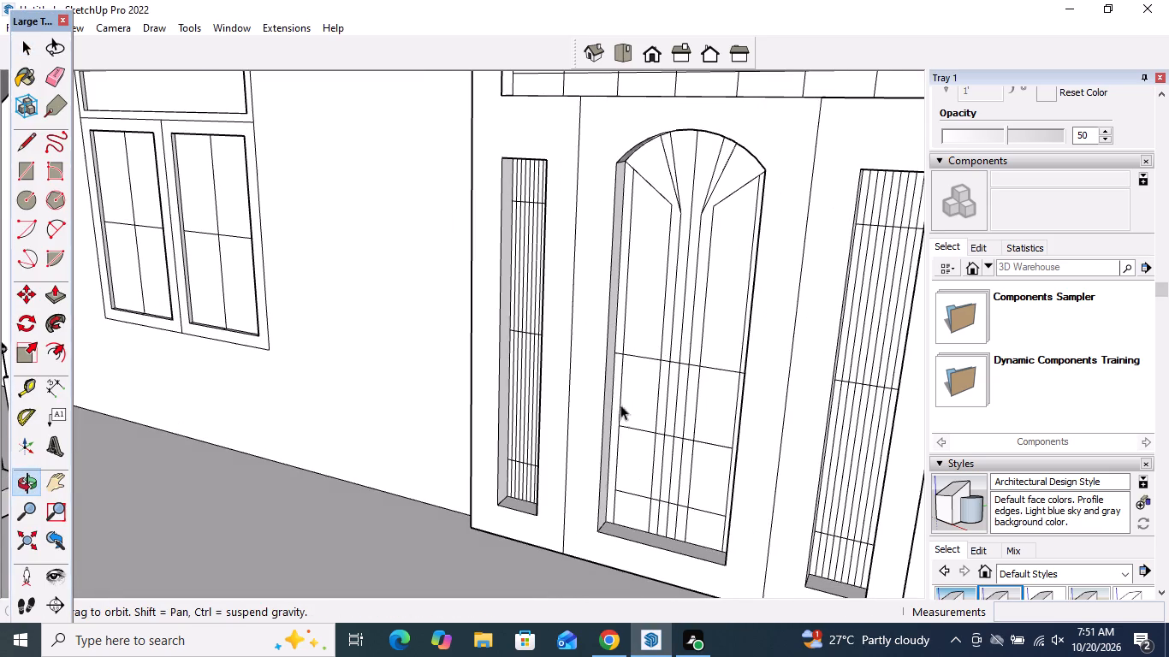
click(668, 417)
scroll(540, 378, down, 14)
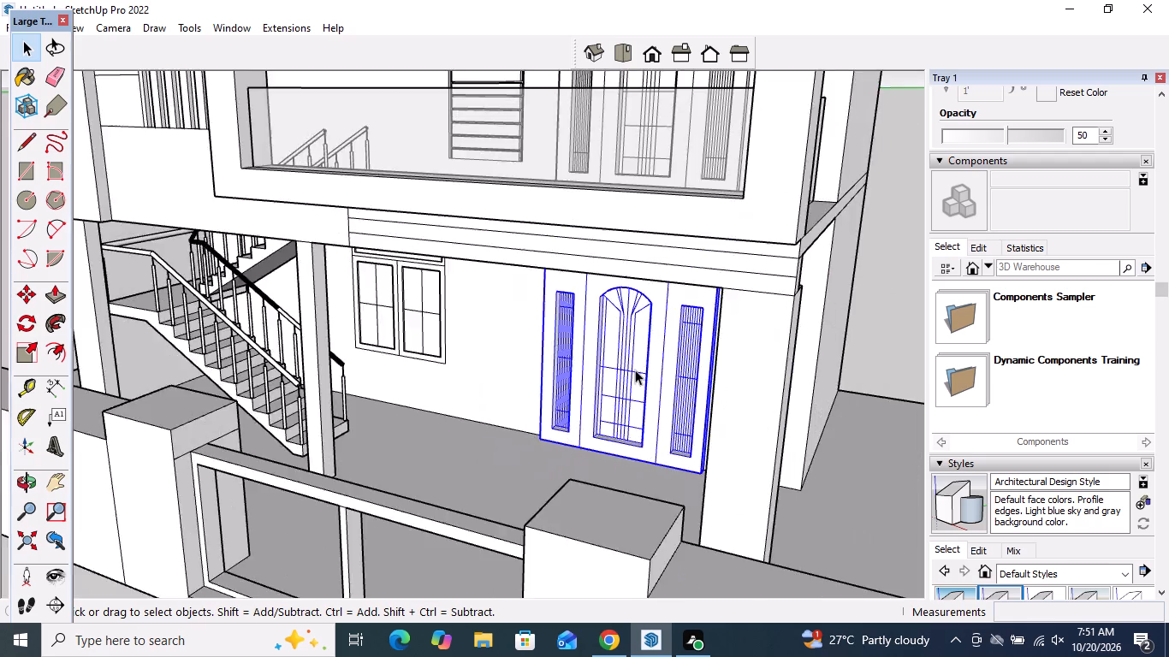
scroll(635, 370, down, 3)
key(space)
middle_drag(667, 429, 361, 429)
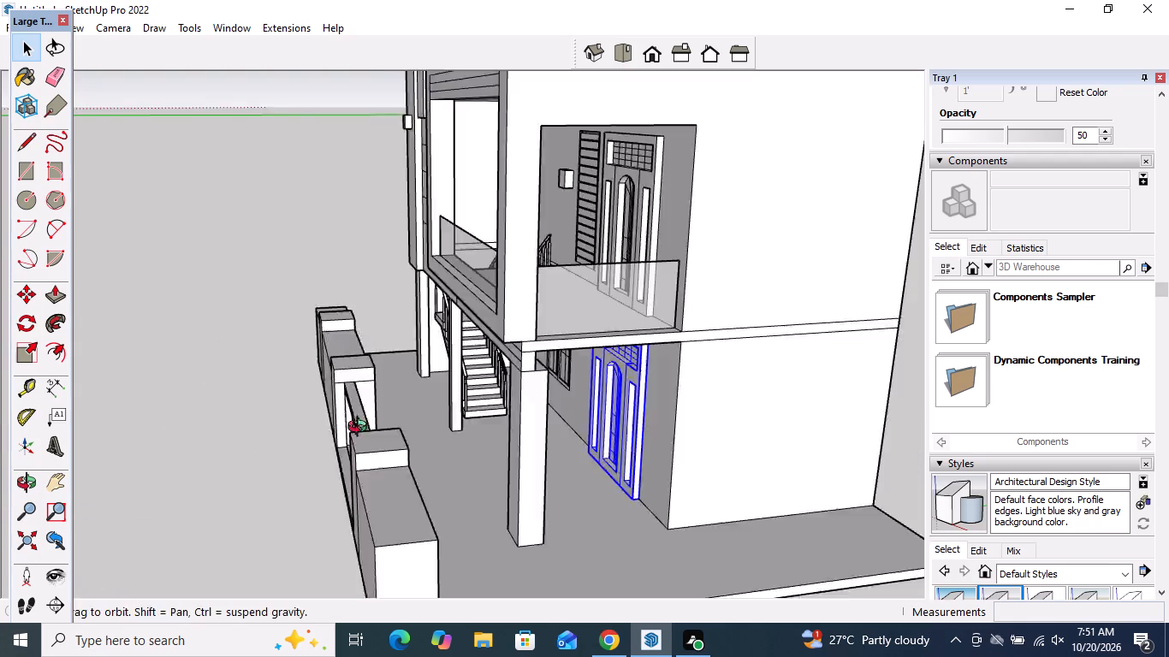
middle_drag(361, 429, 331, 432)
scroll(548, 452, up, 11)
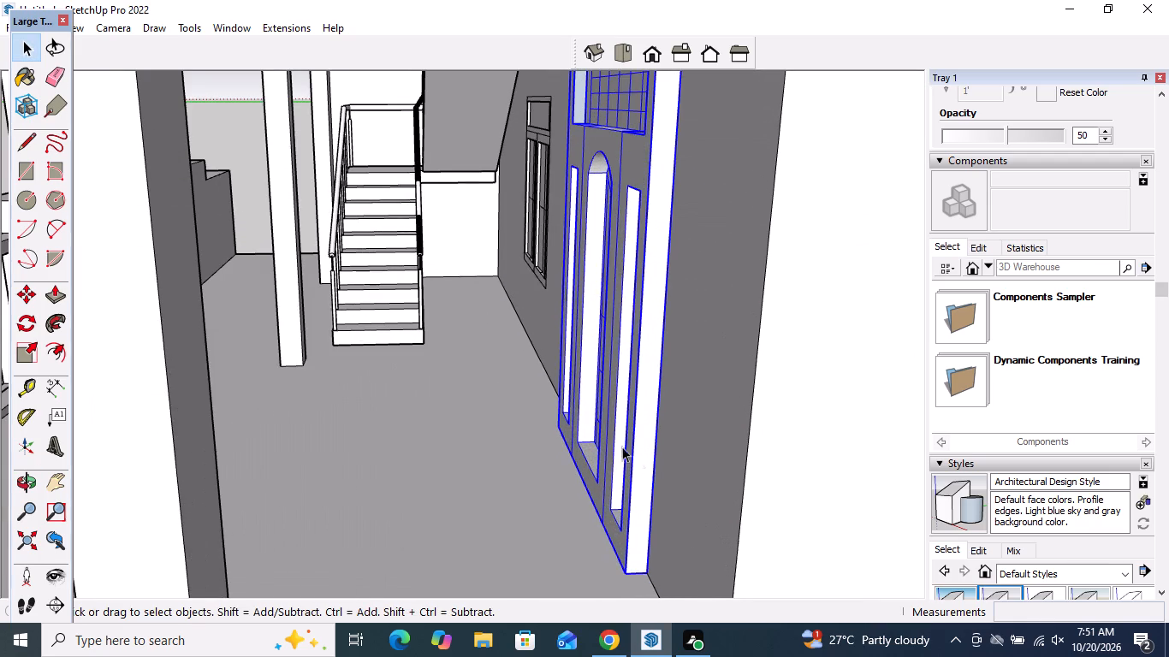
scroll(620, 446, down, 17)
click(274, 388)
middle_drag(296, 401, 874, 382)
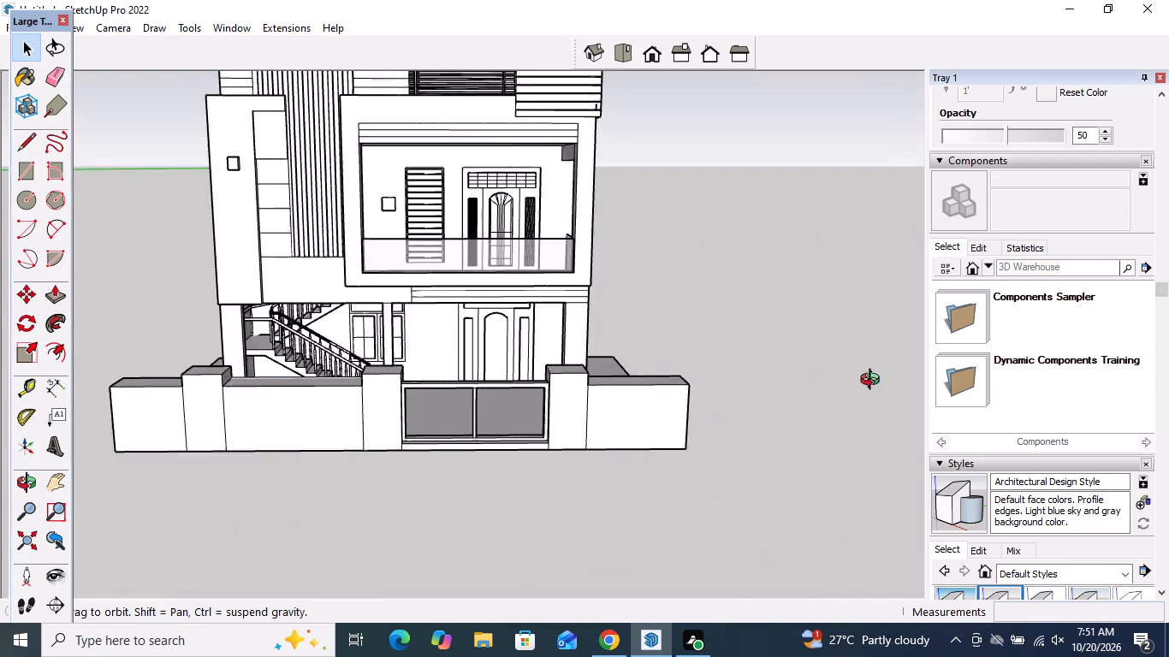
middle_drag(874, 382, 946, 381)
Examine the gate frame together with the front facade and entrance door from the street side.
scroll(503, 412, up, 4)
middle_drag(503, 412, 413, 431)
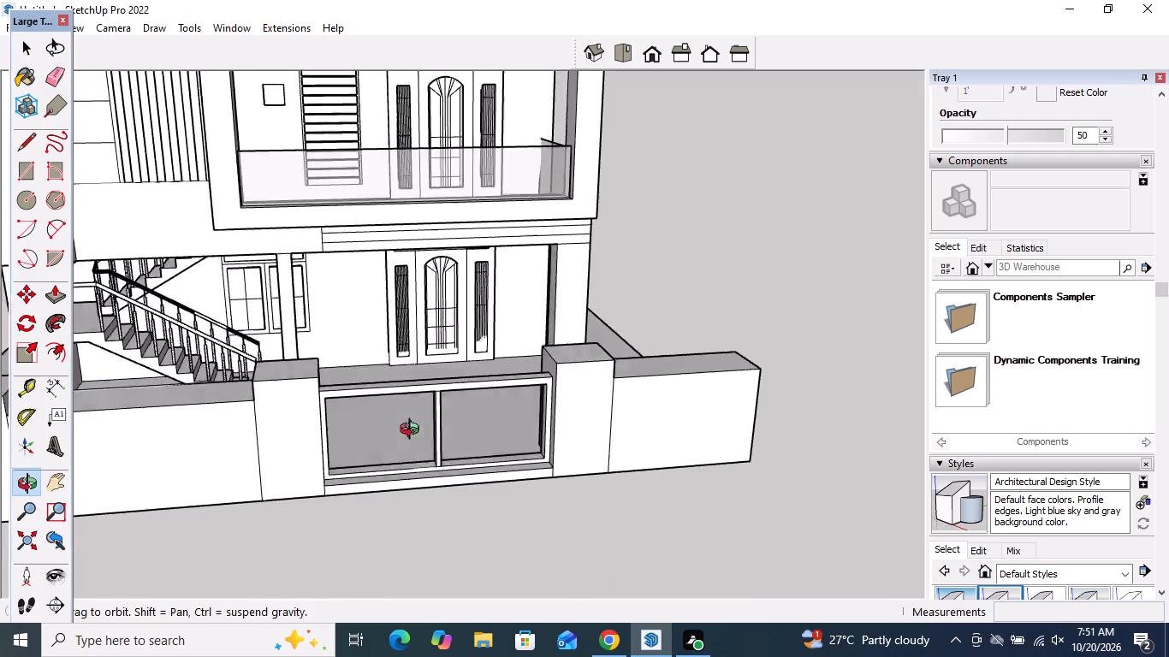
middle_drag(413, 431, 413, 430)
scroll(413, 430, down, 5)
scroll(415, 437, up, 2)
middle_drag(420, 394, 420, 452)
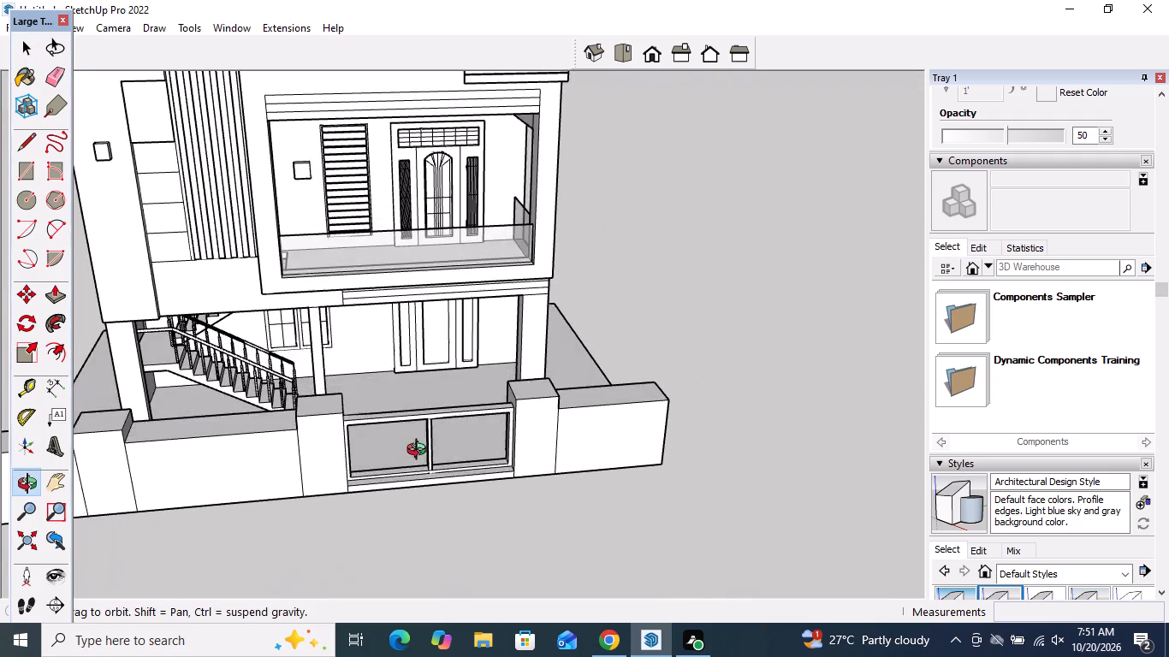
middle_drag(420, 452, 418, 382)
scroll(465, 306, up, 5)
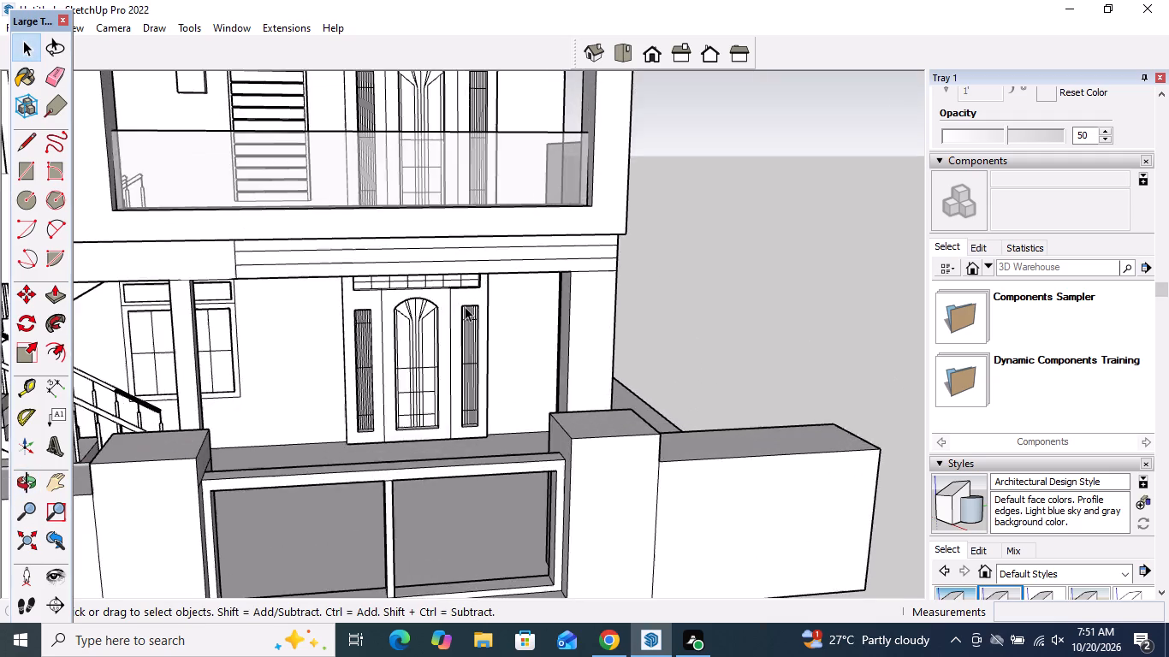
scroll(465, 306, down, 15)
scroll(453, 349, up, 5)
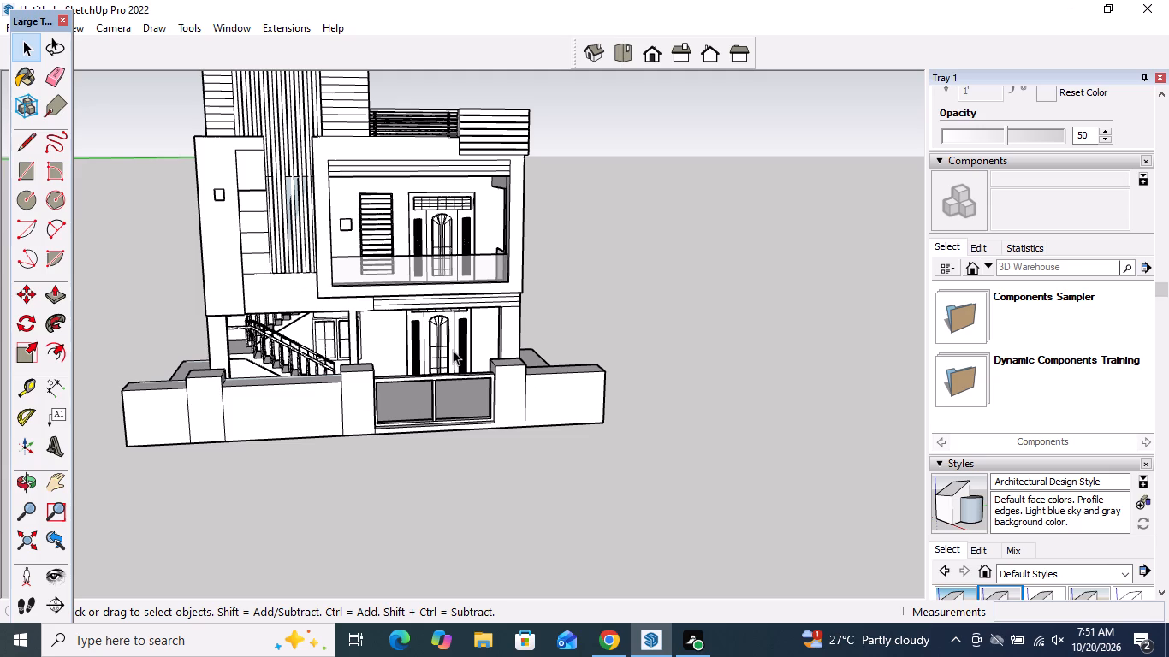
scroll(449, 370, down, 2)
scroll(449, 379, up, 6)
middle_drag(441, 391, 426, 345)
scroll(427, 346, up, 7)
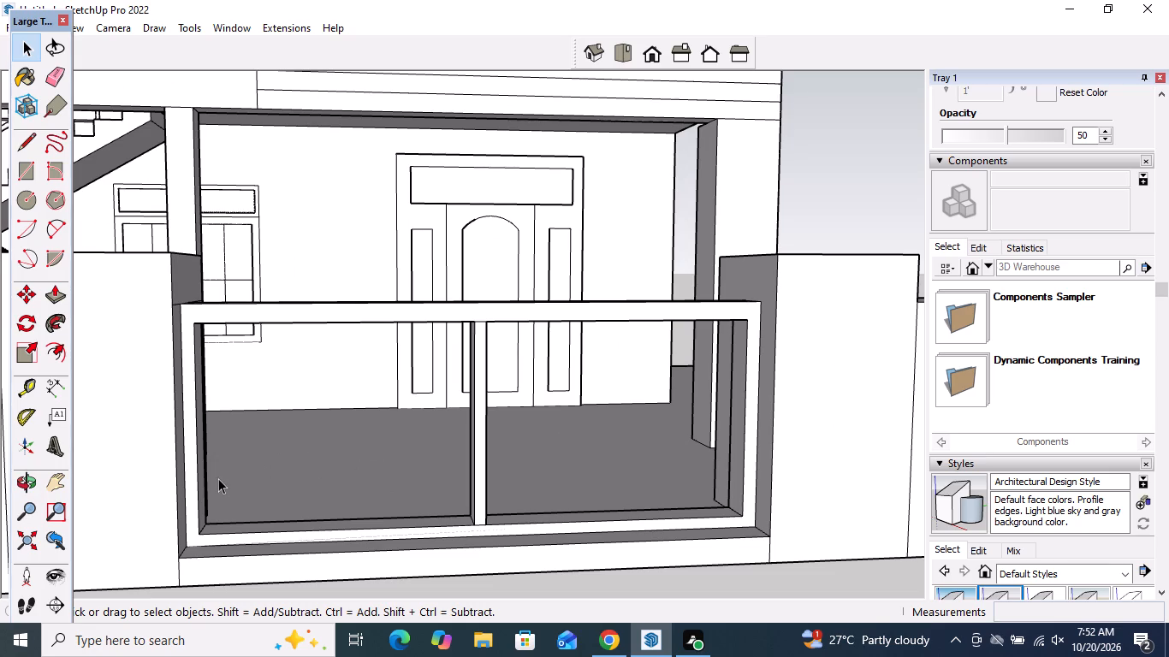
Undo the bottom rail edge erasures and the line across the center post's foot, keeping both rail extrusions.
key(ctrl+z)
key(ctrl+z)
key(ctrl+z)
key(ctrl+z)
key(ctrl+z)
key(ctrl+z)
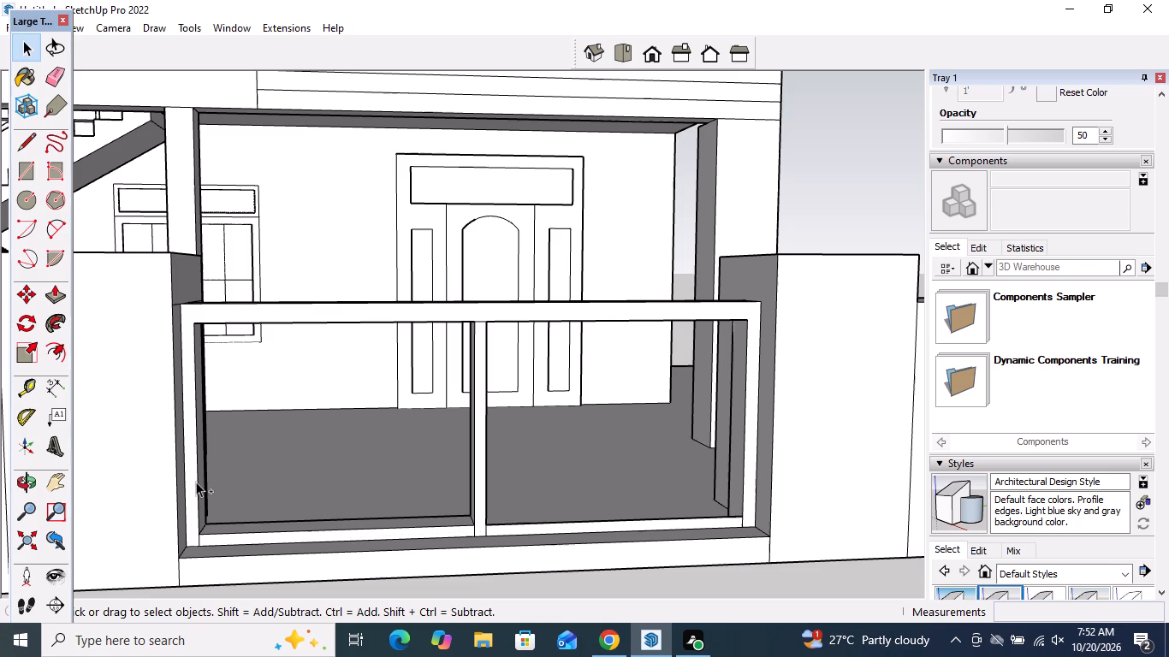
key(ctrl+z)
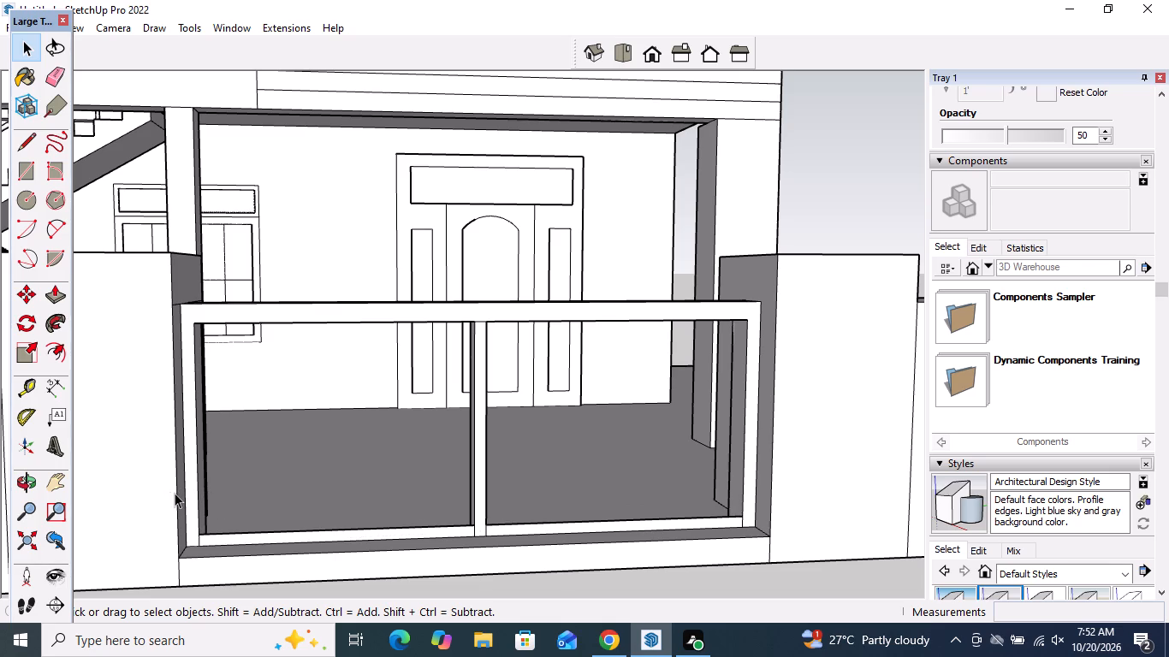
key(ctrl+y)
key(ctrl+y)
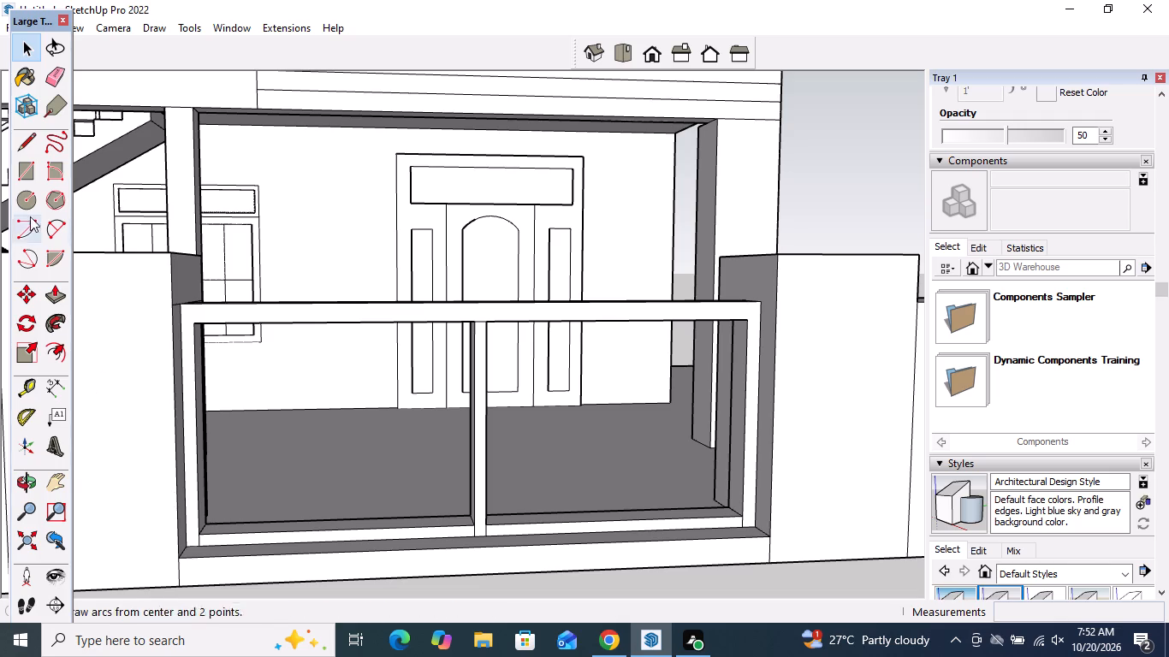
Retrace the top inner edges of the left and right gate openings, about 1' 7 11/16" and 6" long, to restore both panel faces.
click(31, 133)
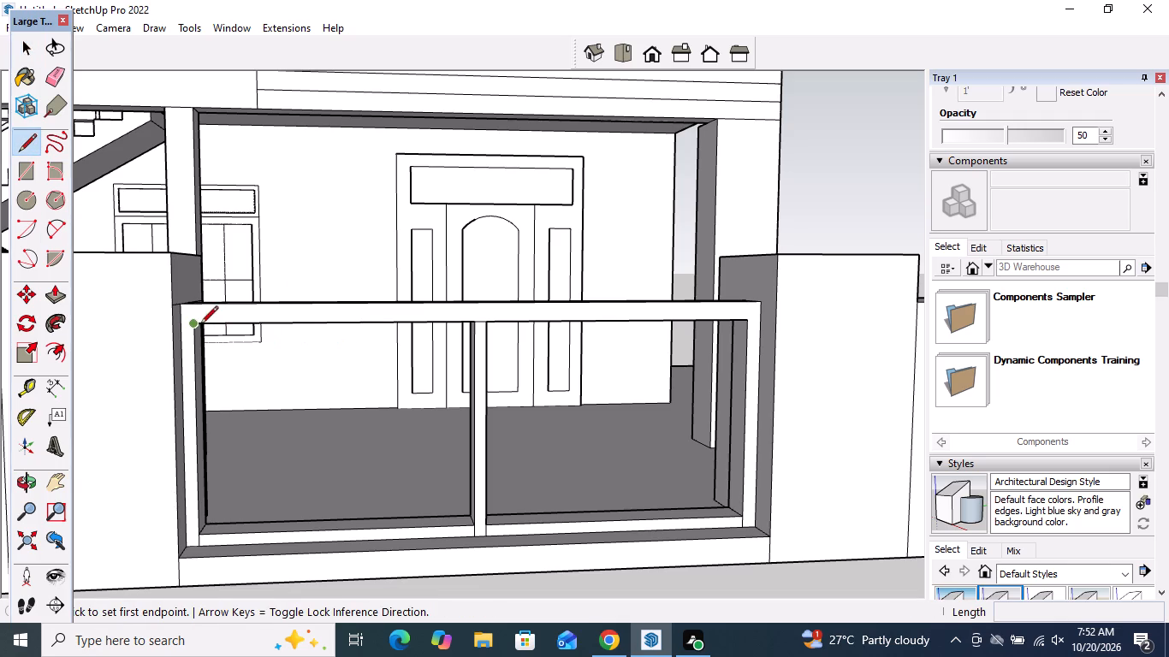
click(200, 325)
click(289, 323)
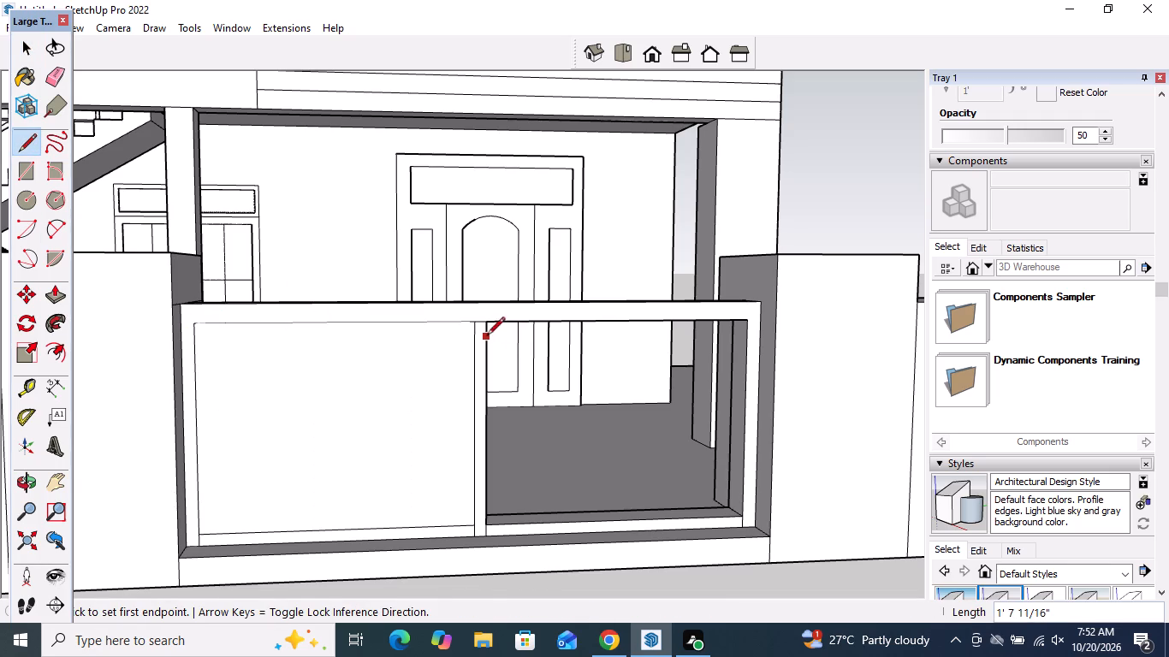
click(487, 327)
click(505, 327)
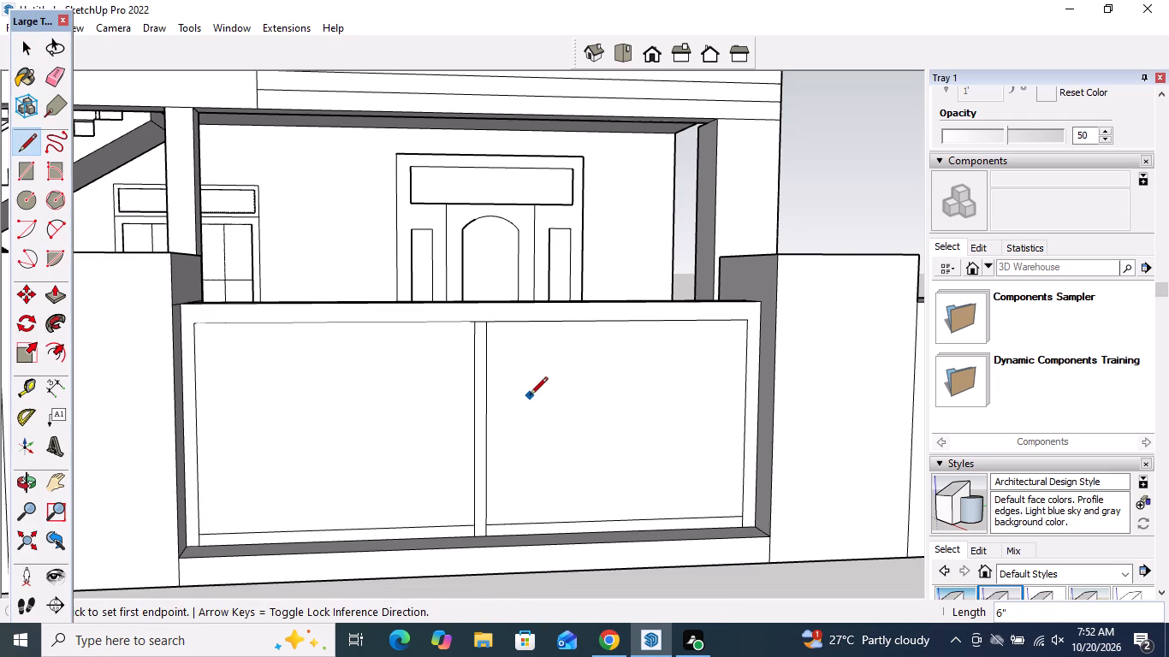
click(529, 392)
key(space)
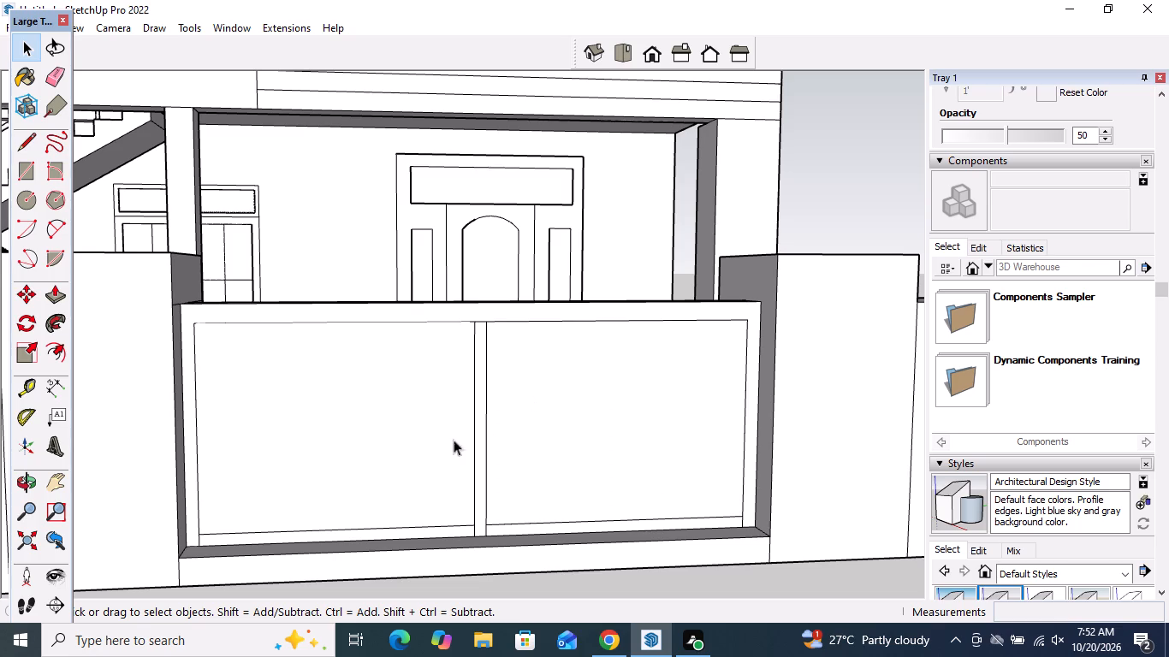
Draw two closely spaced vertical lines, about 3' 9 1/4" tall, across the left gate panel near its outer side to outline a narrow bar.
click(31, 139)
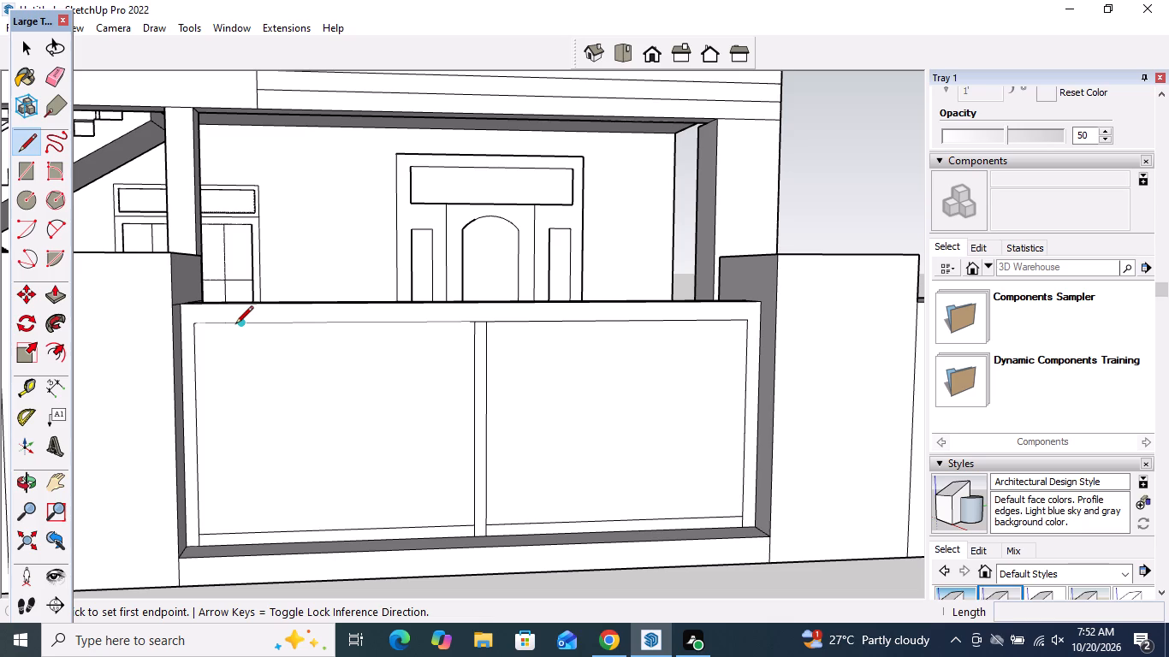
click(235, 325)
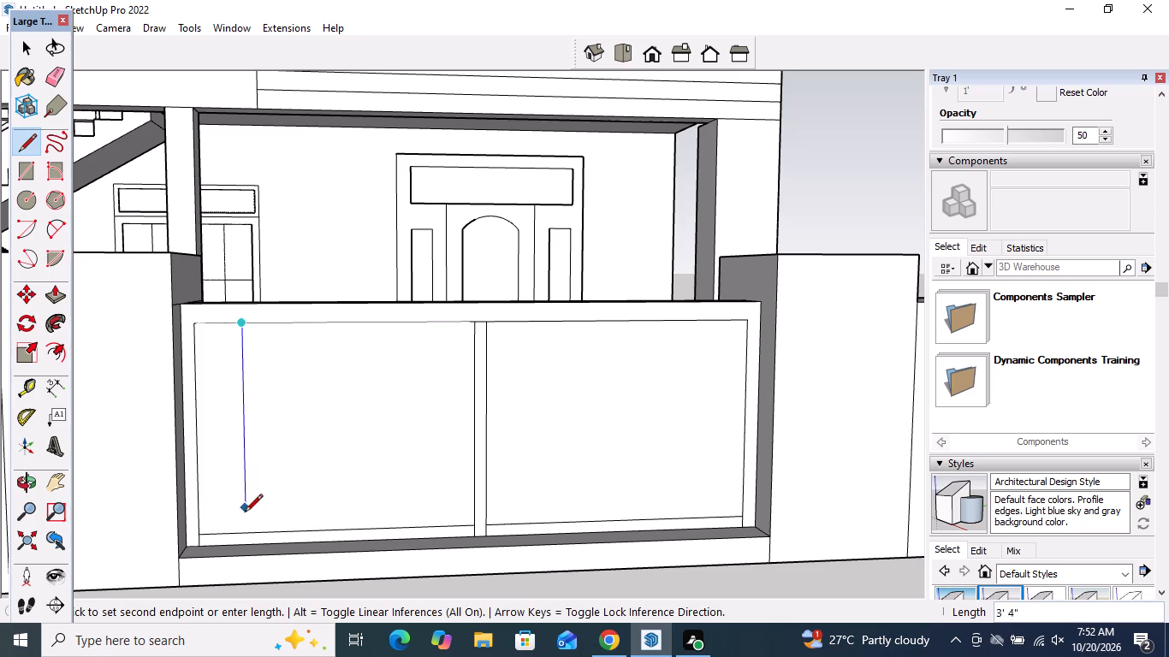
click(246, 529)
scroll(254, 537, up, 4)
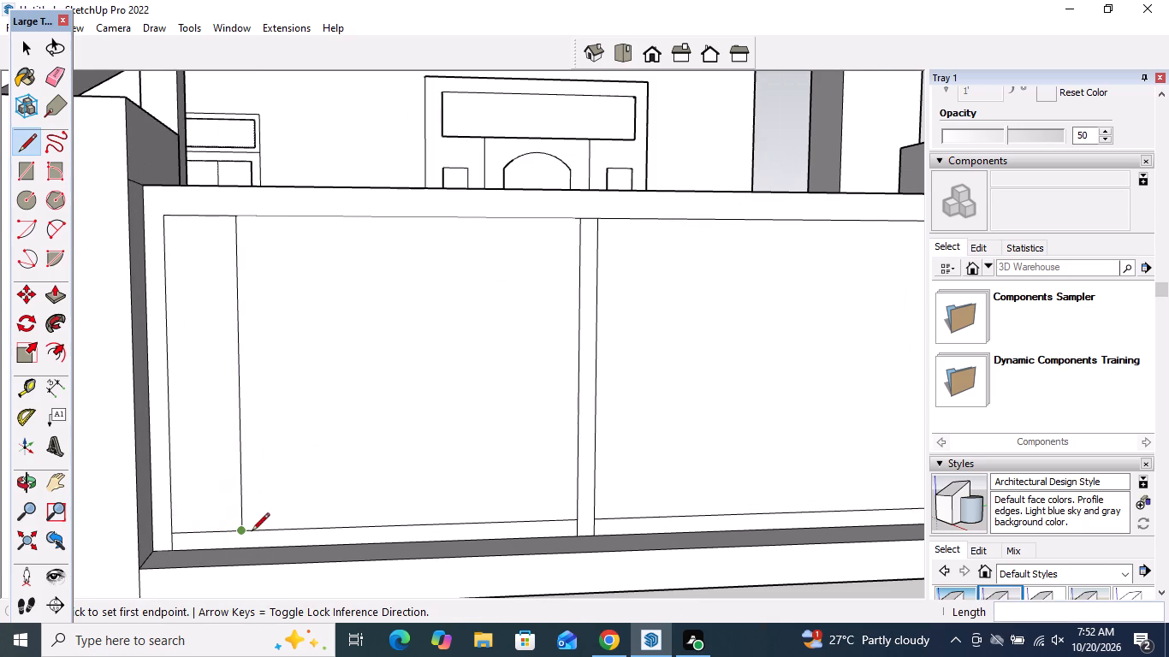
scroll(251, 531, up, 4)
click(251, 533)
scroll(254, 545, down, 5)
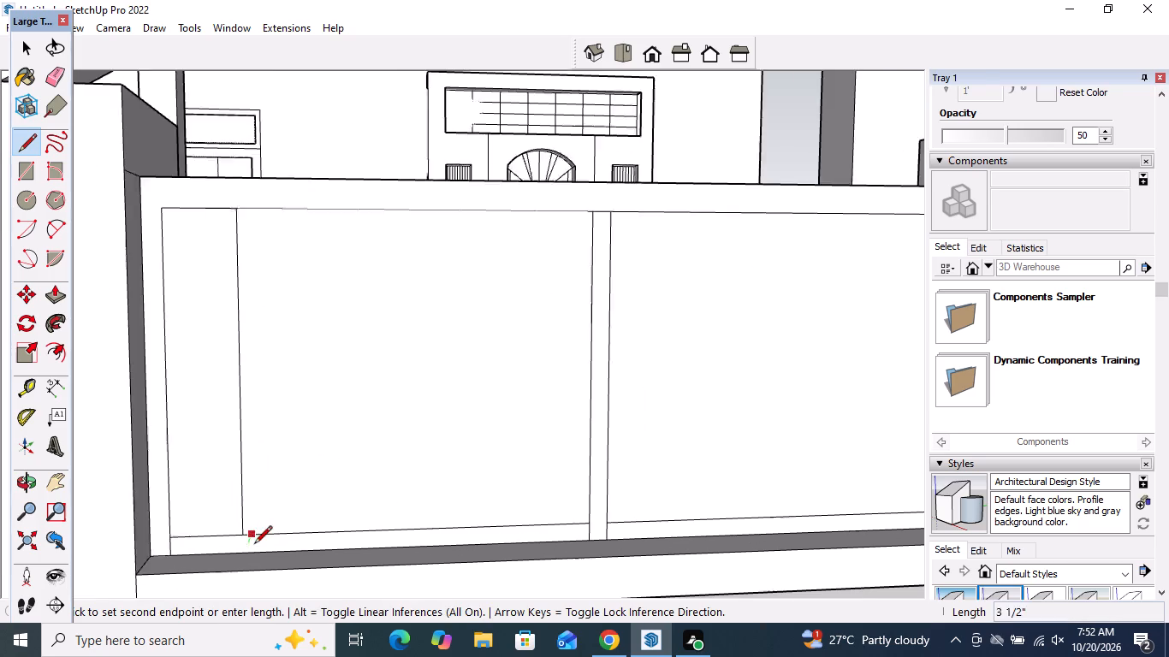
scroll(248, 243, up, 3)
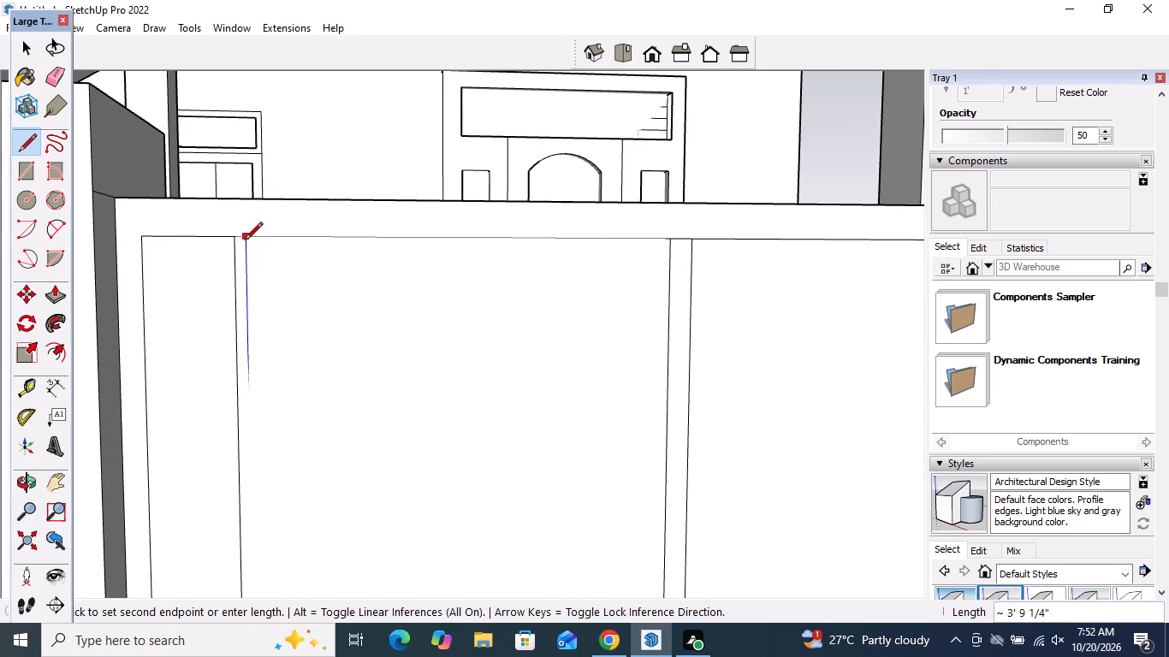
click(245, 240)
Draw two closely spaced vertical lines, about 3' 9 1/4" tall, across the right gate panel near its outer side to outline a matching bar.
scroll(277, 299, down, 9)
scroll(643, 441, up, 3)
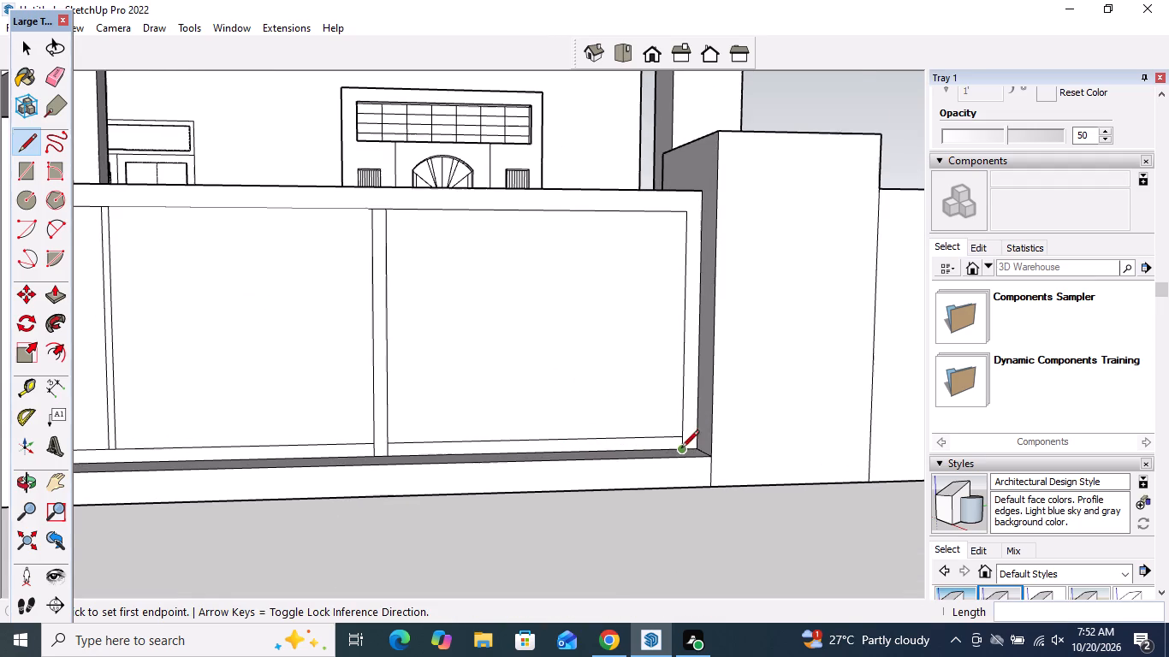
click(627, 439)
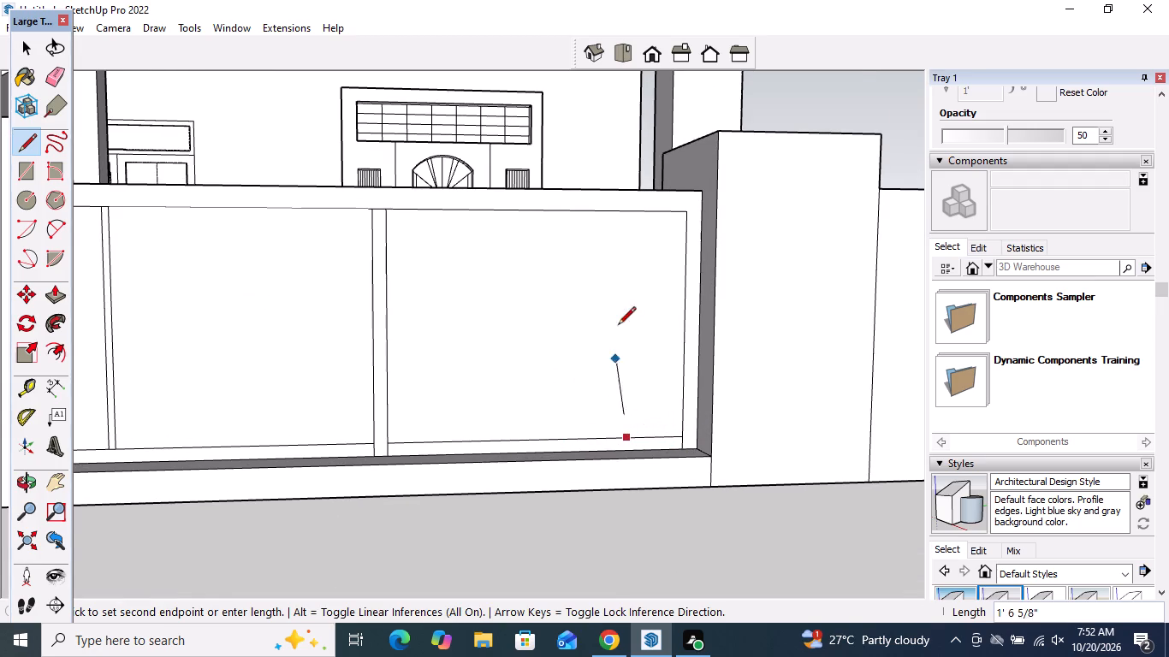
click(628, 213)
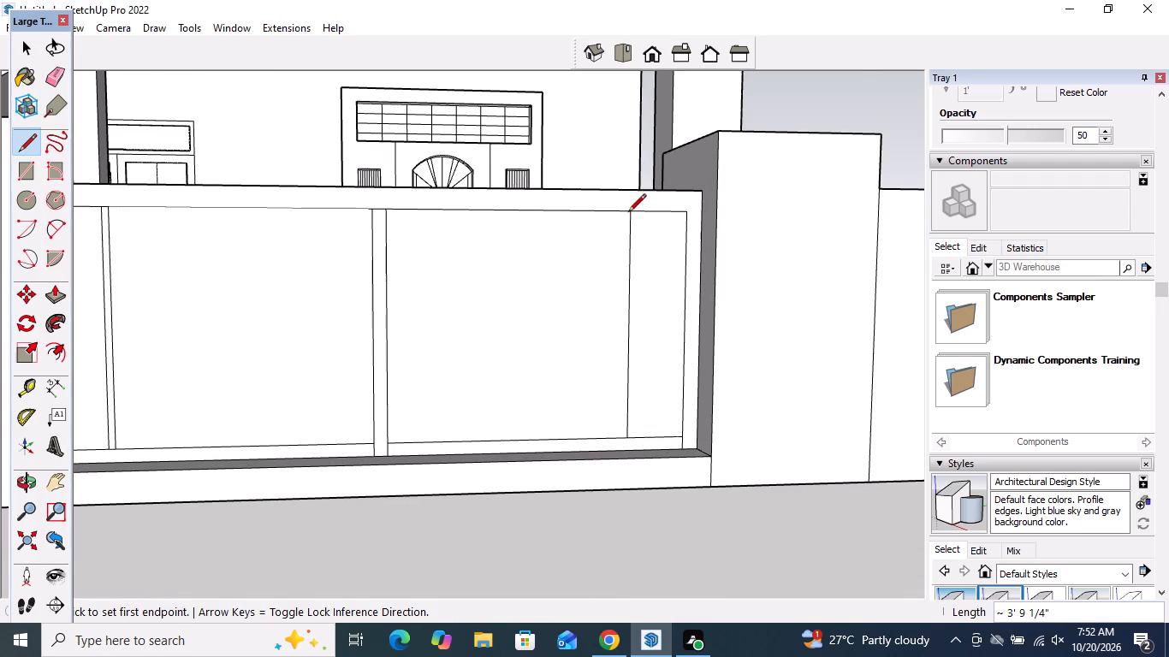
click(619, 215)
scroll(626, 440, up, 4)
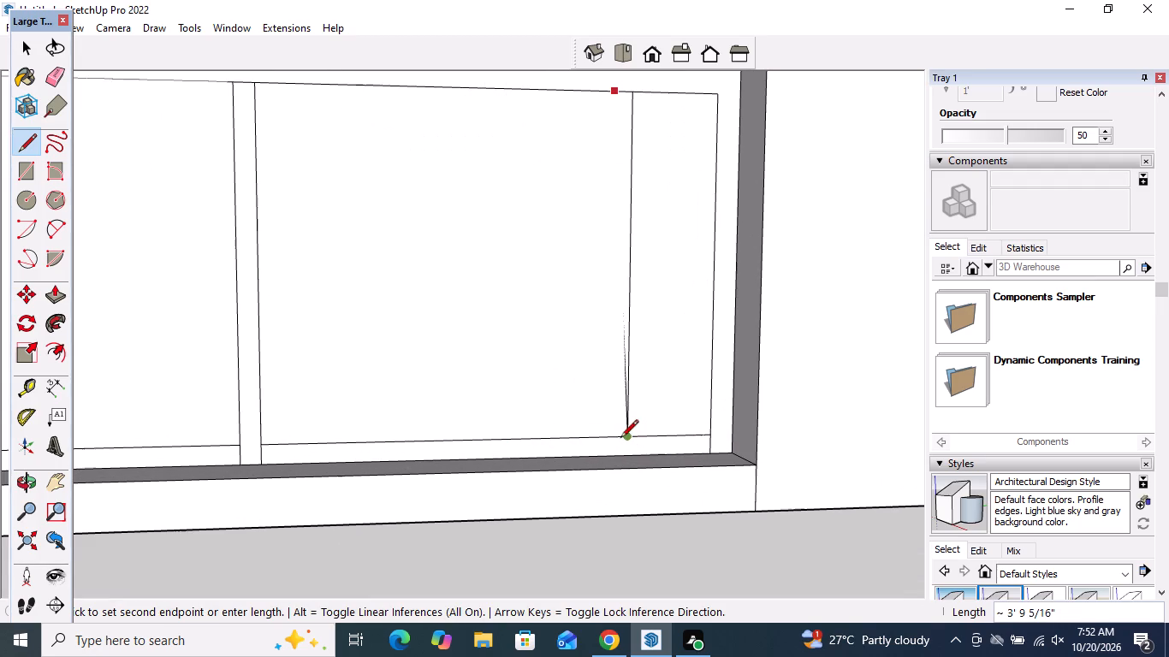
scroll(613, 442, up, 4)
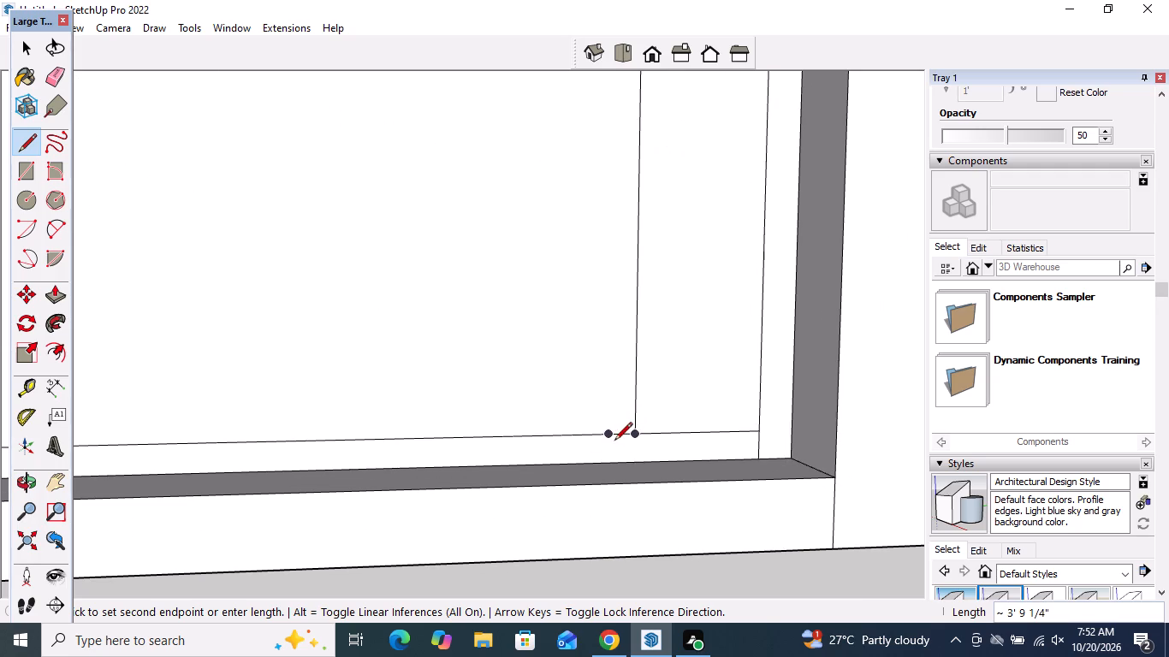
click(611, 435)
key(space)
Delete the left bar's outer line and draw a replacement vertical line about 3' 9 1/4" tall on the bar's inner side.
scroll(645, 386, down, 13)
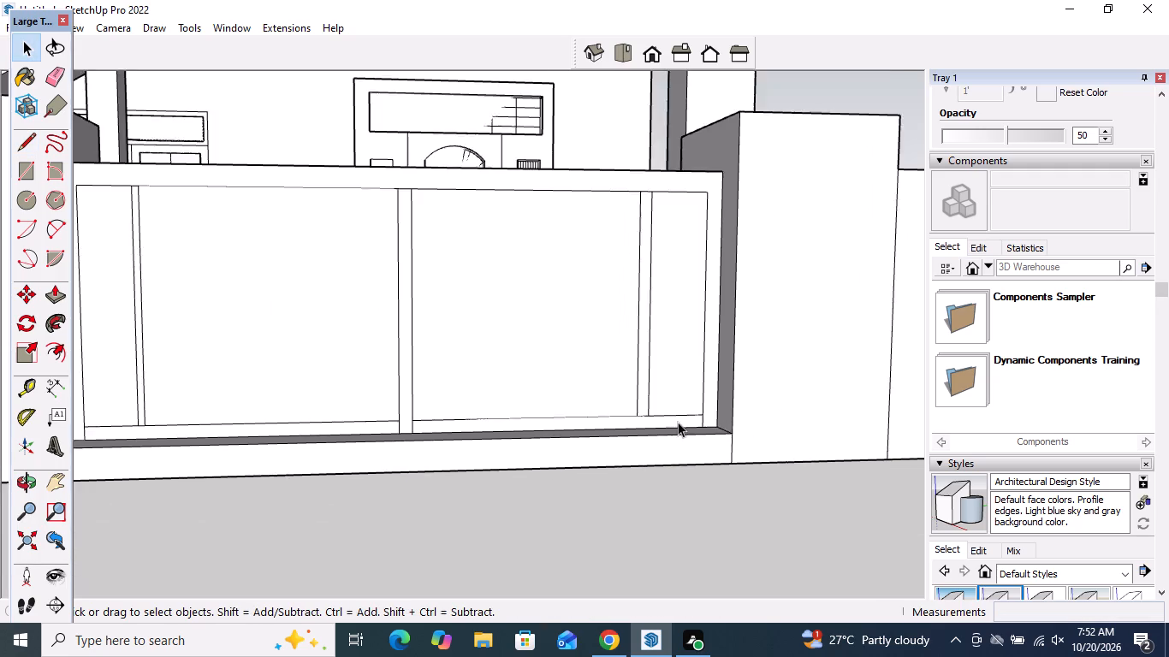
scroll(678, 422, down, 4)
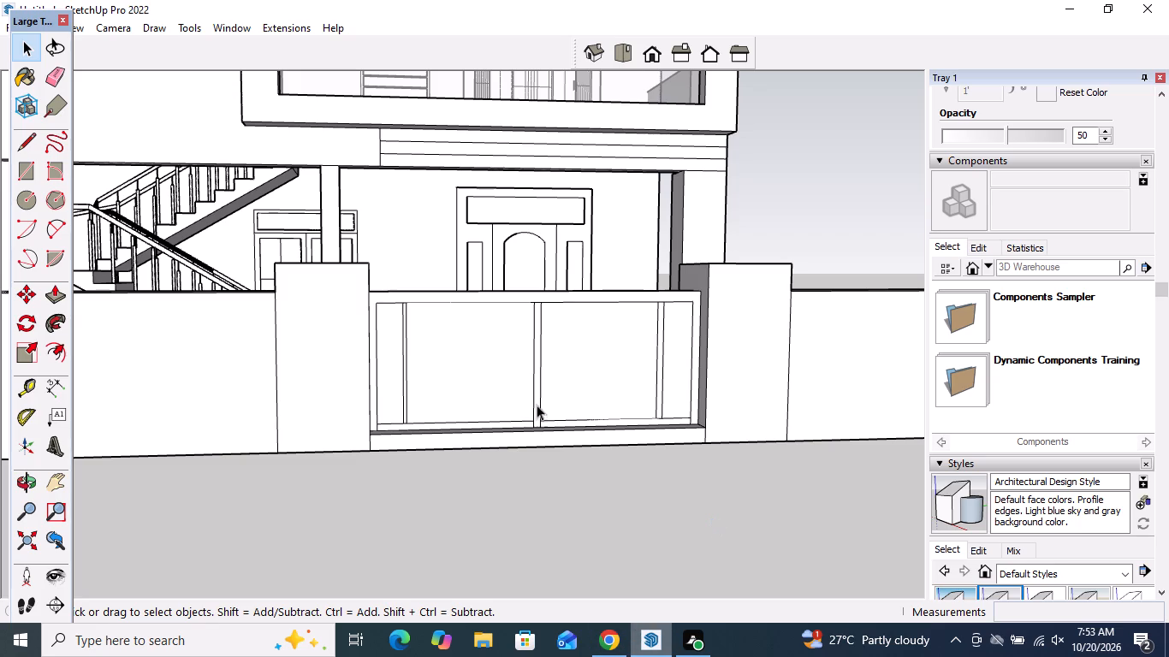
scroll(427, 382, up, 6)
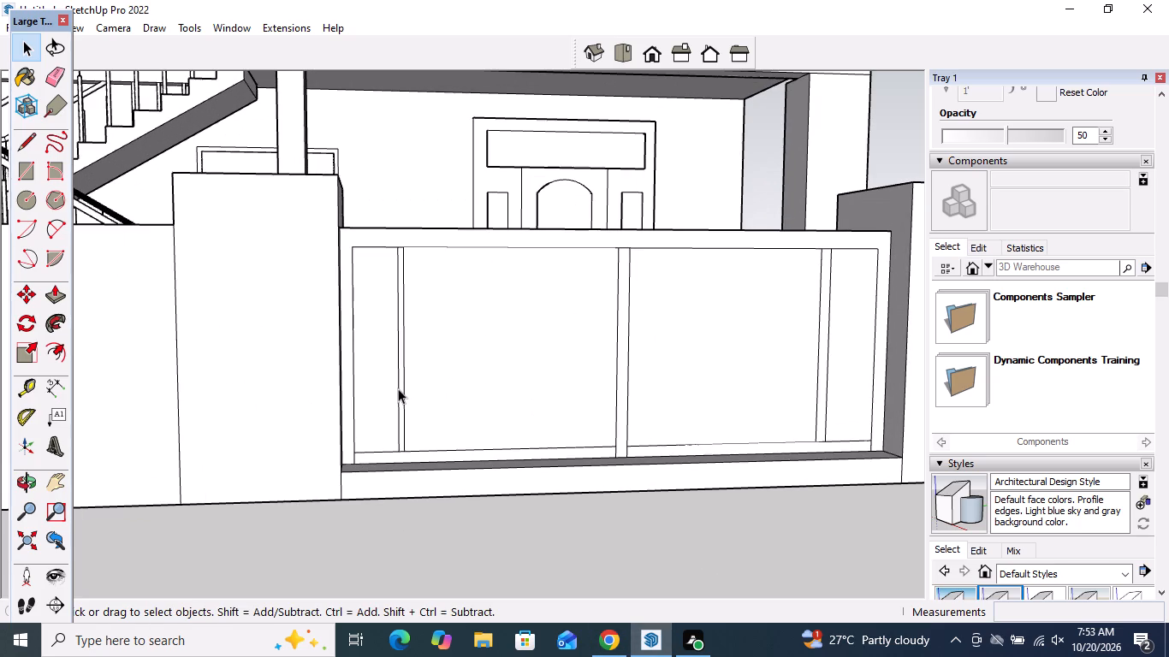
scroll(398, 388, up, 3)
click(396, 397)
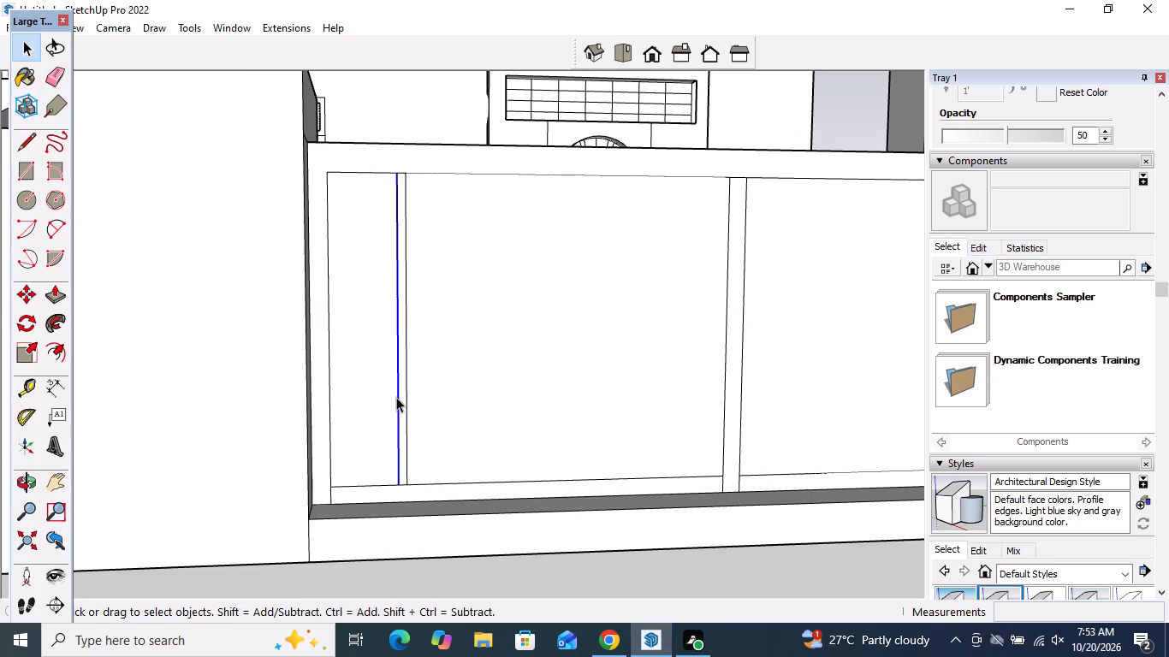
key(Delete)
click(33, 135)
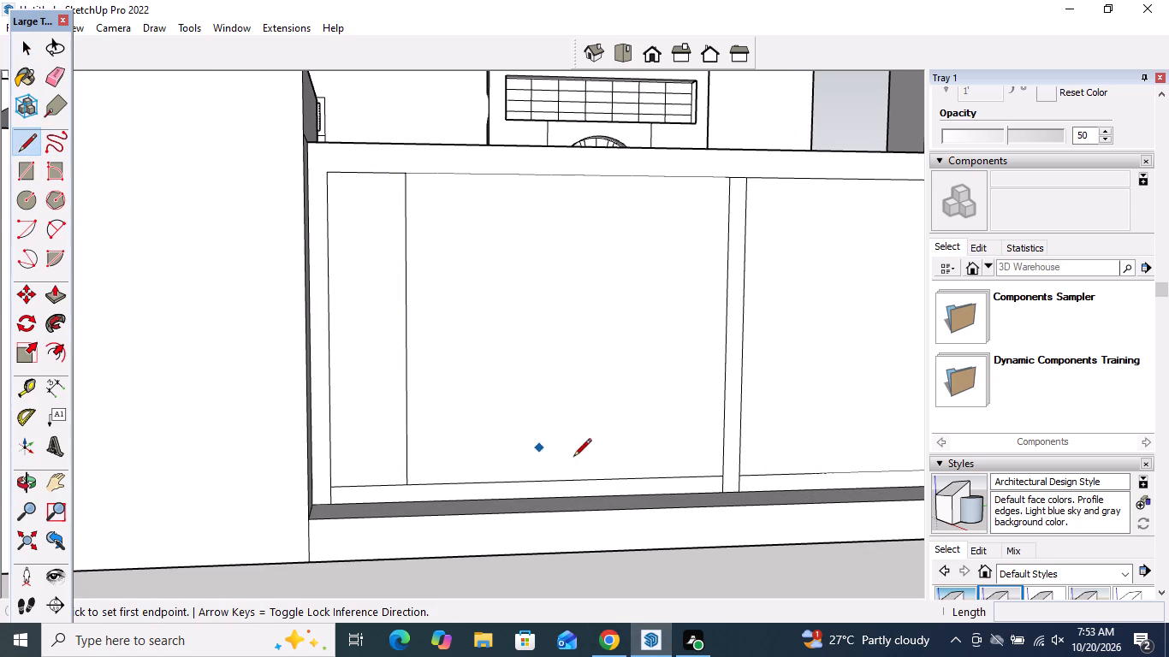
click(422, 485)
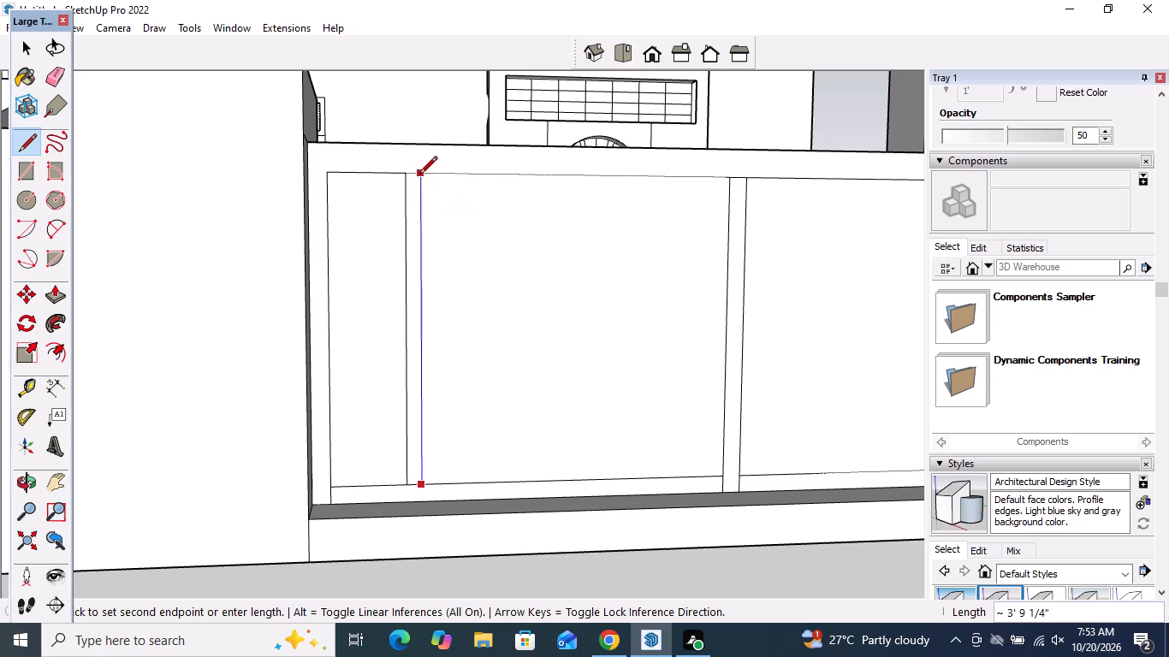
click(418, 174)
key(space)
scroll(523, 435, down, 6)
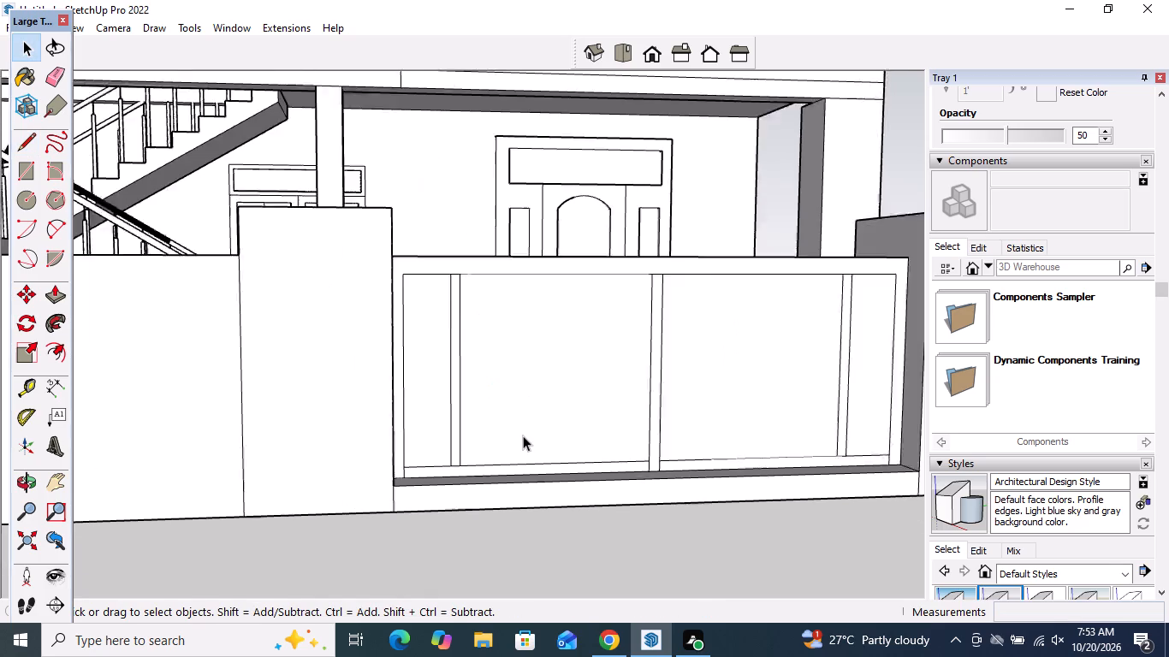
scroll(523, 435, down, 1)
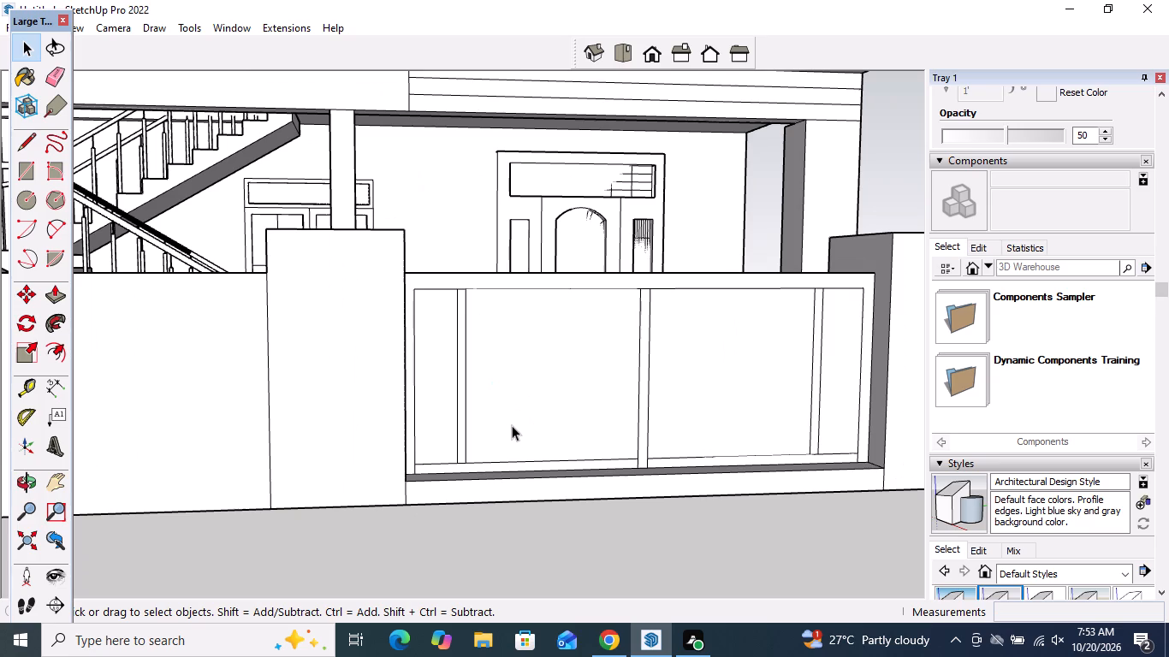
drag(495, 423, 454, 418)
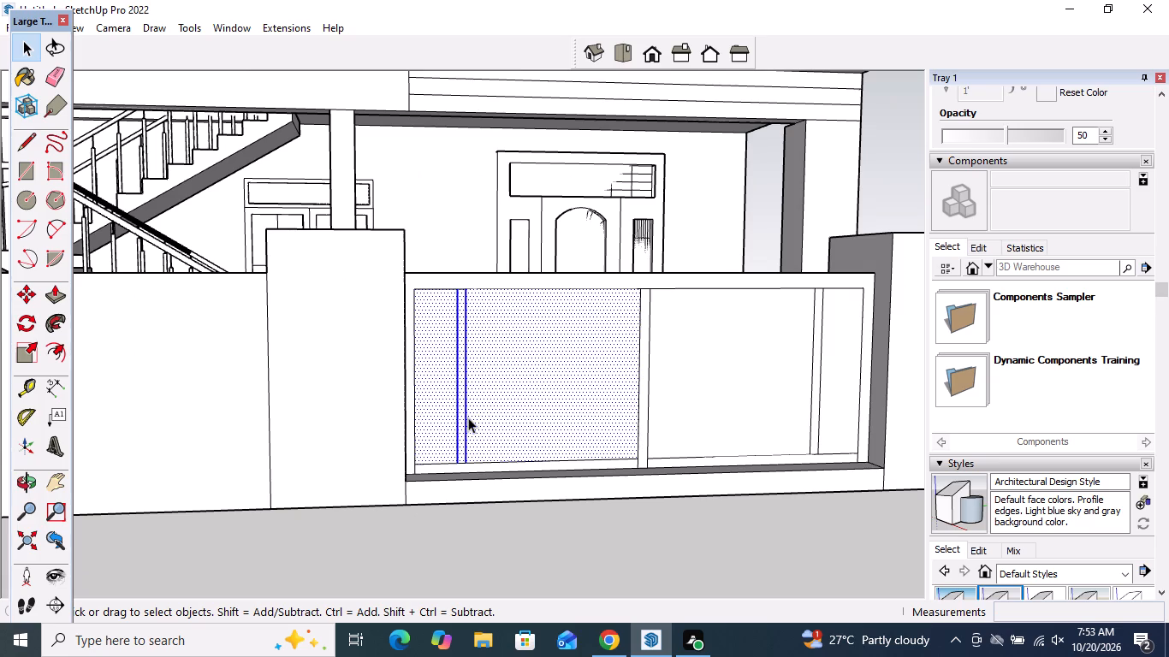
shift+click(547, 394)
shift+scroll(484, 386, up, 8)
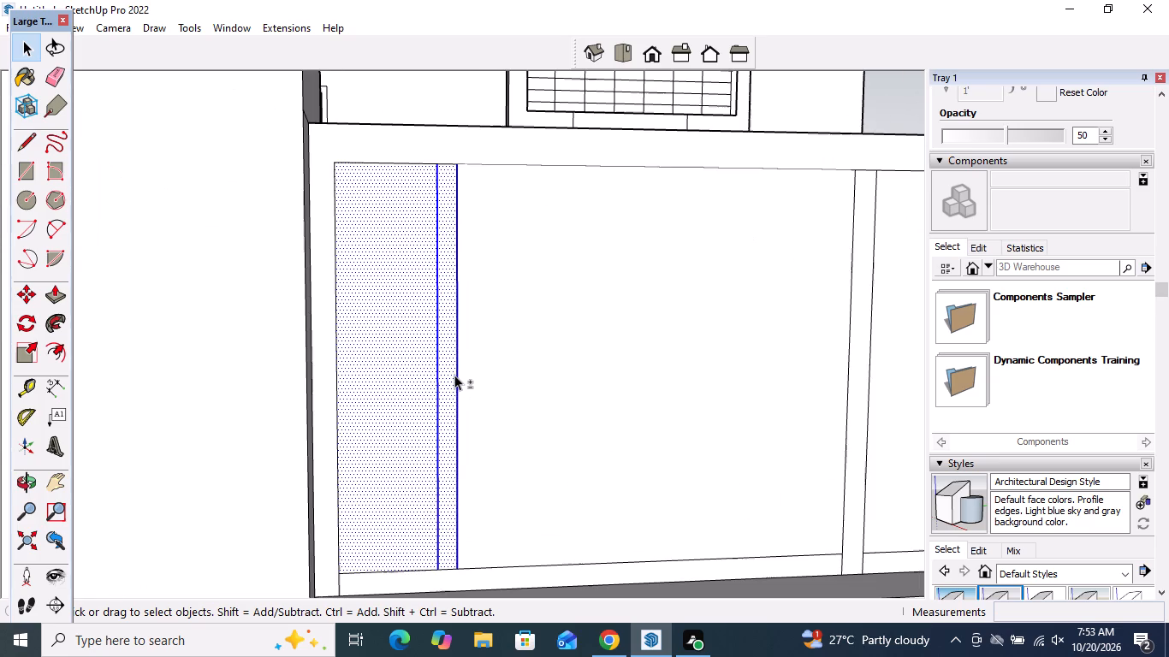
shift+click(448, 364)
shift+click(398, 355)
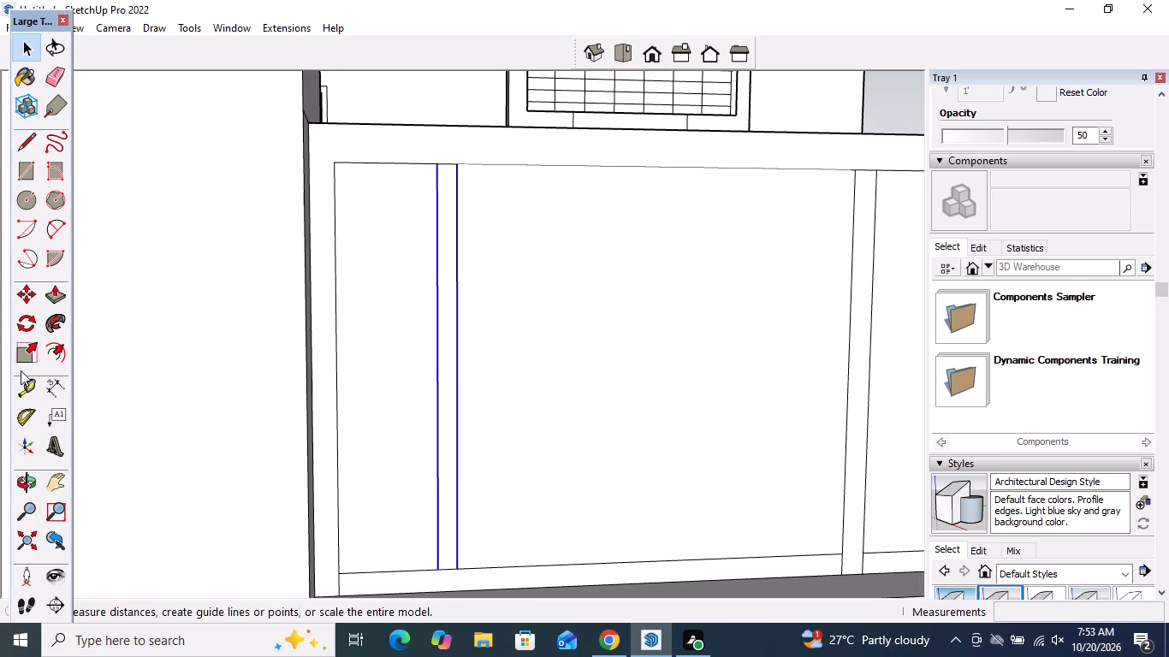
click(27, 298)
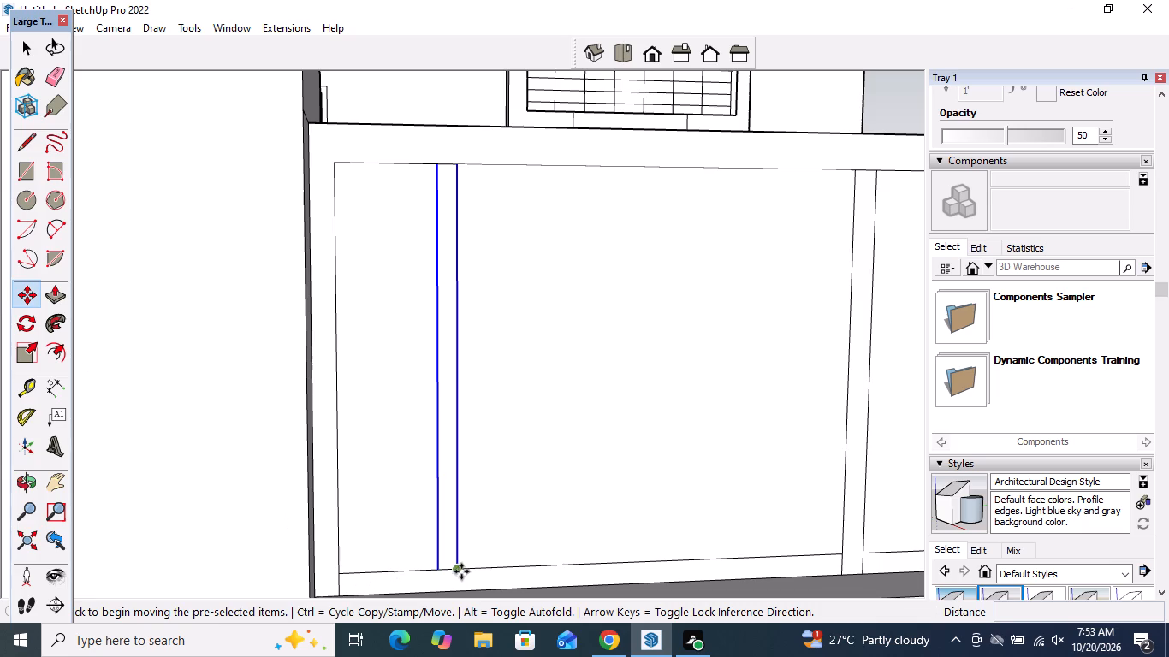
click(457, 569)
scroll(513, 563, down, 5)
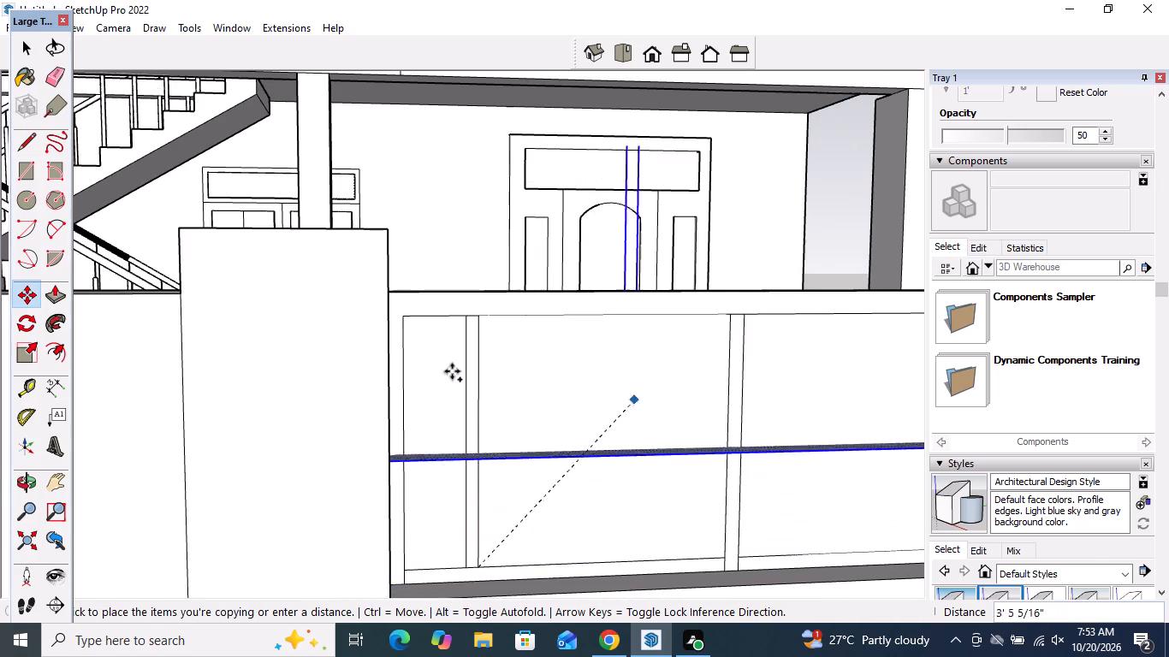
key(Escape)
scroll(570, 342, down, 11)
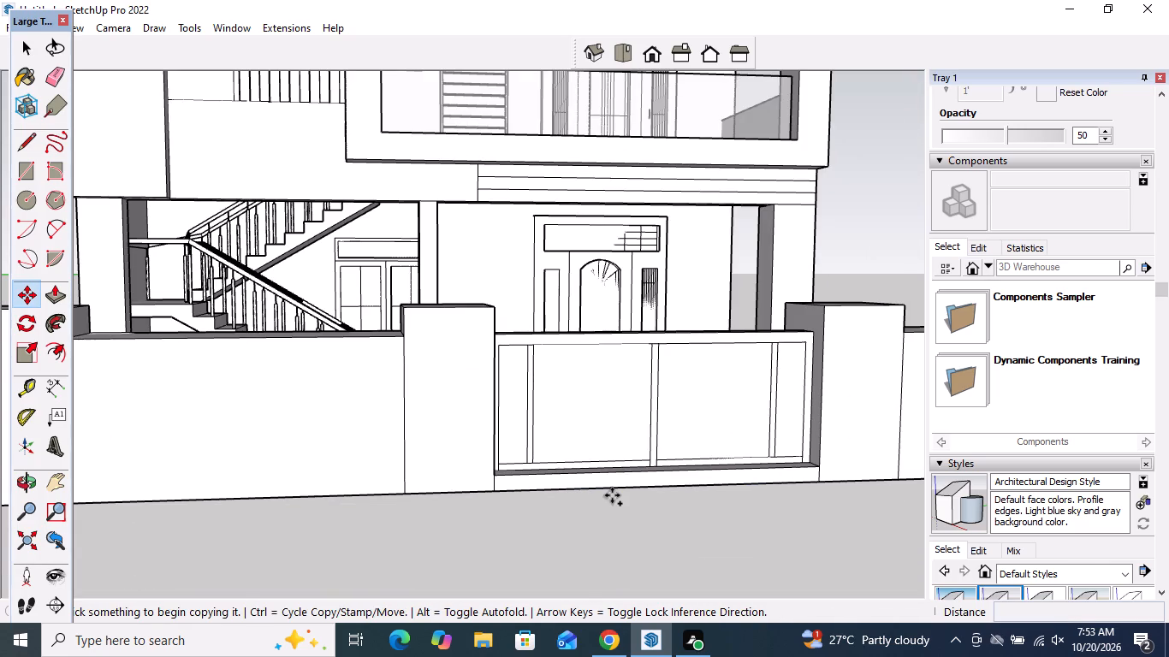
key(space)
Examine the ground-floor entrance door and its panels behind the gate from above and from the street.
middle_drag(608, 464, 587, 608)
scroll(585, 297, up, 3)
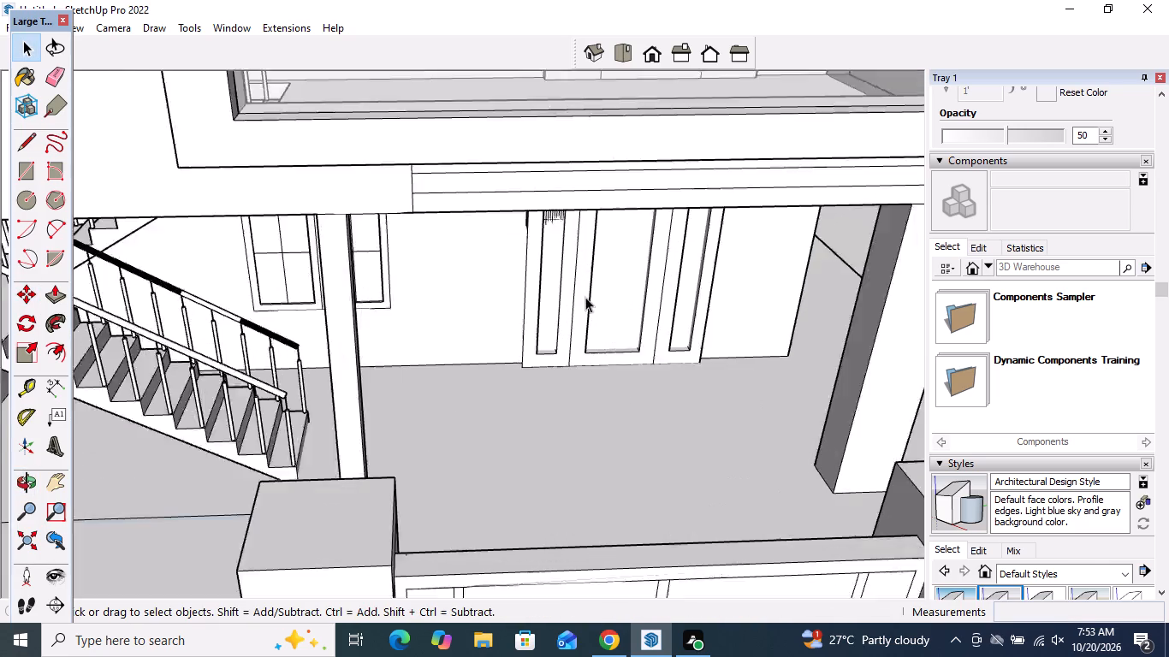
scroll(585, 297, up, 8)
click(584, 269)
click(674, 271)
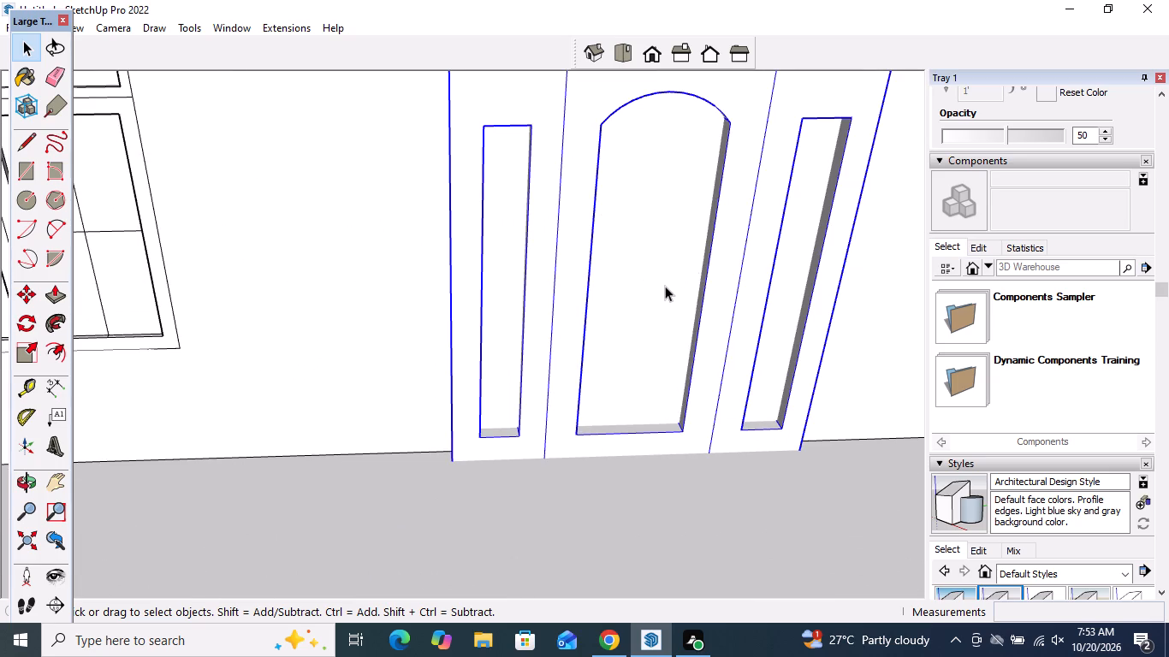
middle_drag(665, 280, 529, 146)
scroll(600, 267, down, 19)
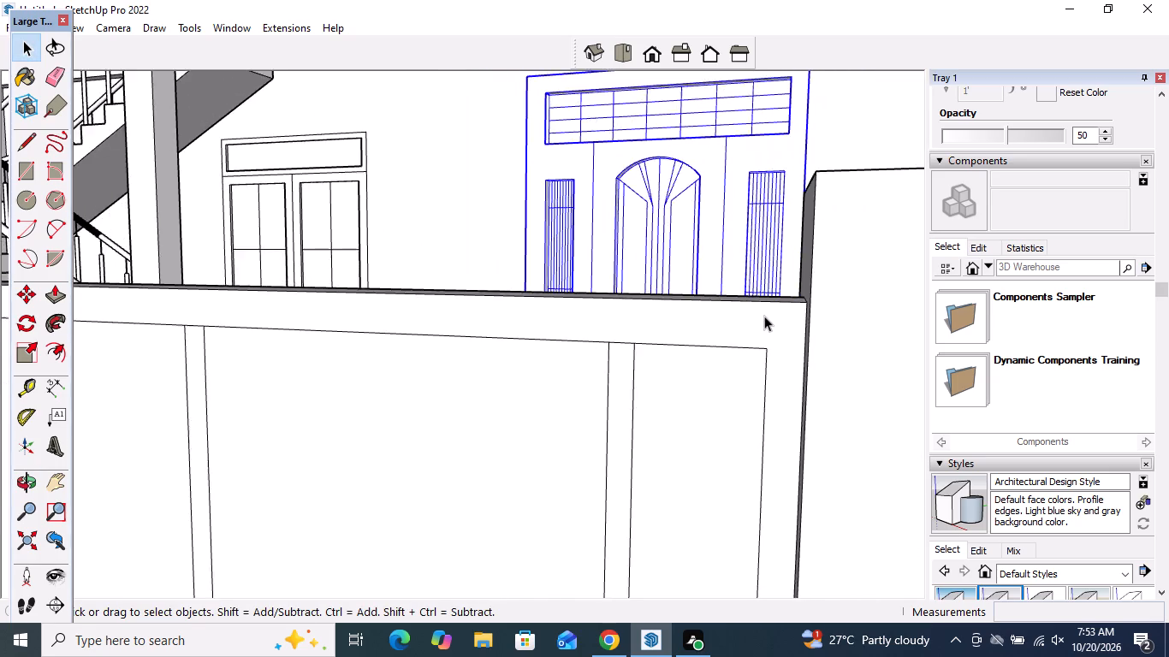
scroll(764, 316, down, 10)
middle_drag(732, 264, 899, 352)
scroll(592, 281, down, 4)
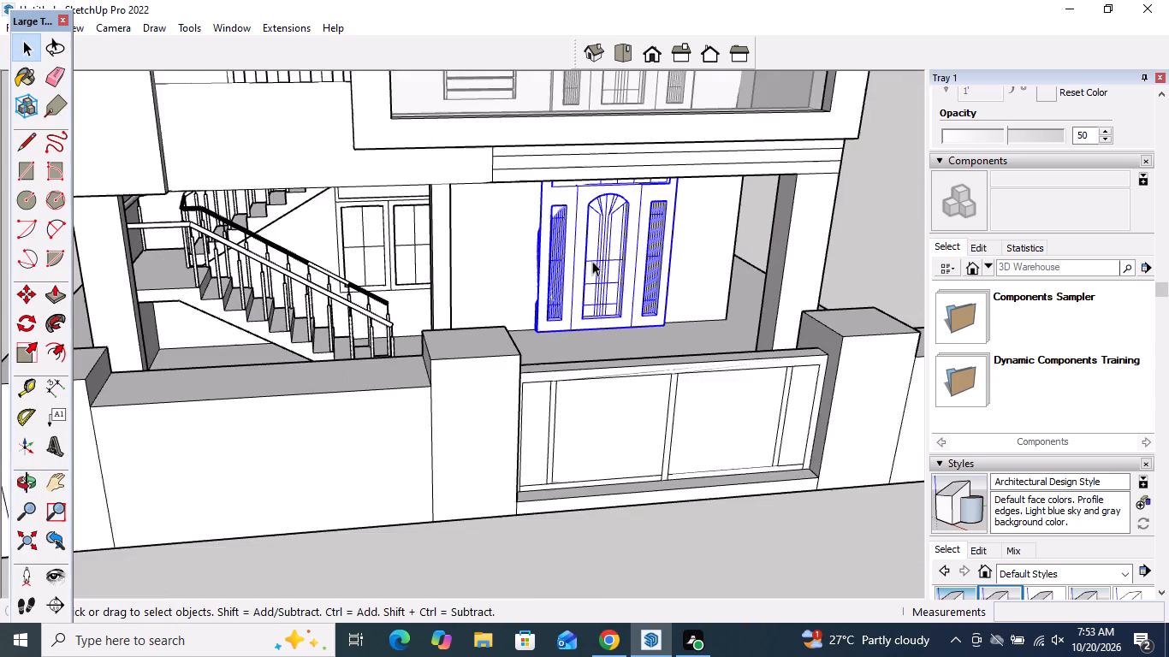
scroll(592, 261, down, 7)
click(638, 459)
Copy the left gate bar's two vertical lines about 3' 10 1/8" across the left panel, placing them against the gate's central divider.
scroll(638, 360, up, 12)
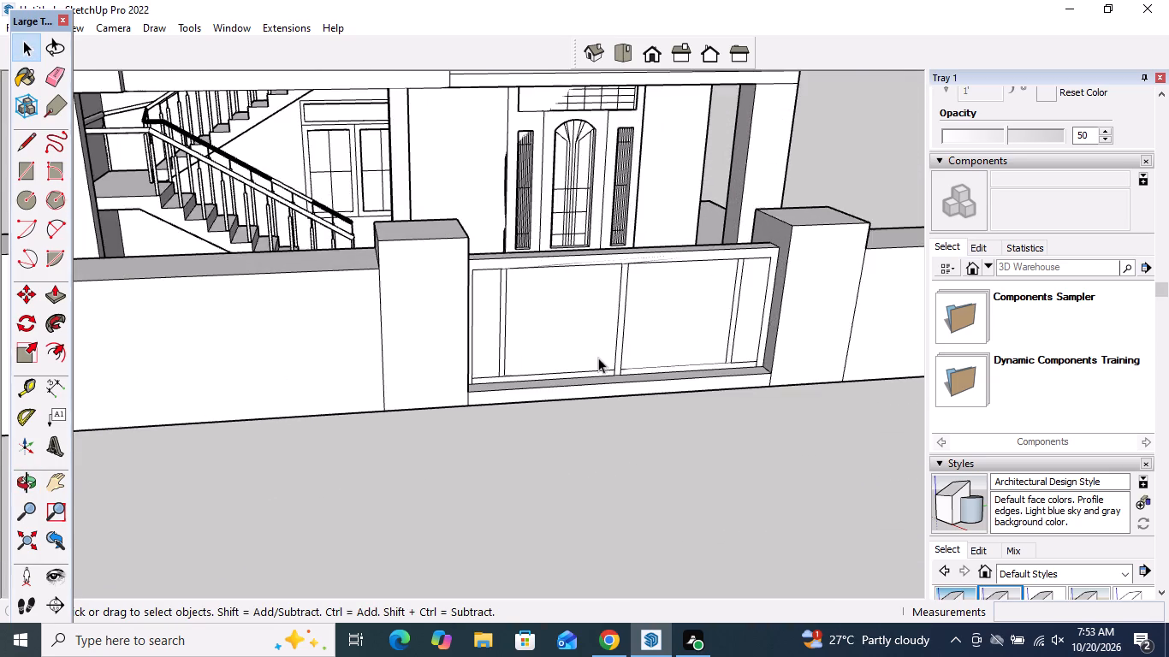
scroll(598, 358, up, 2)
scroll(427, 358, up, 7)
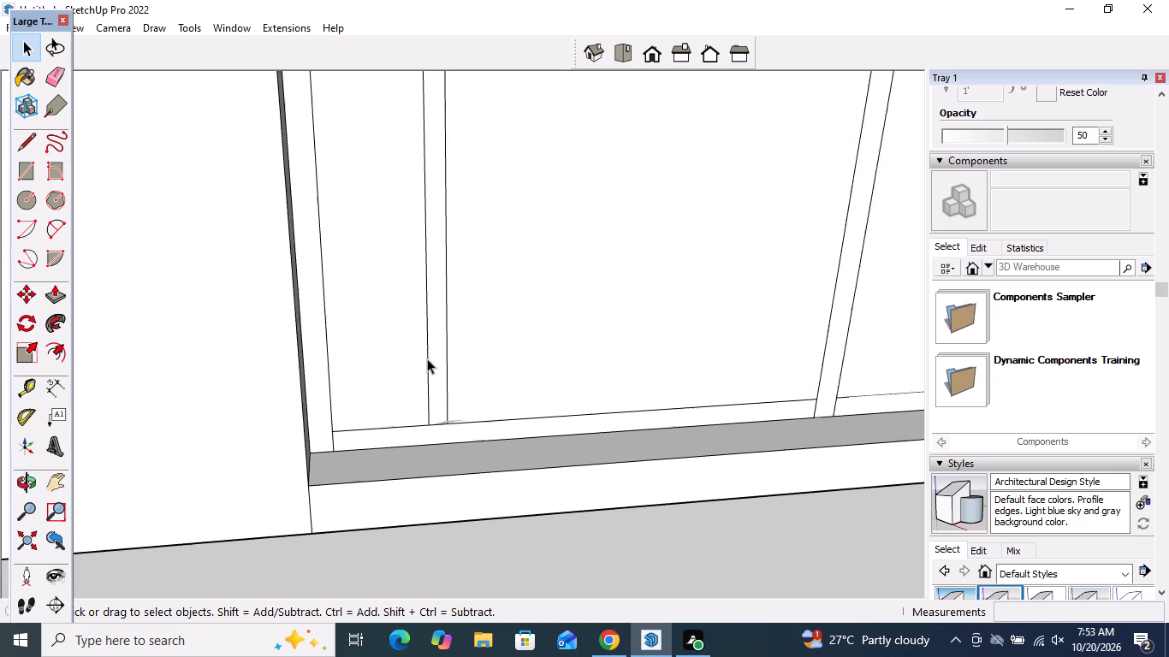
scroll(427, 358, up, 1)
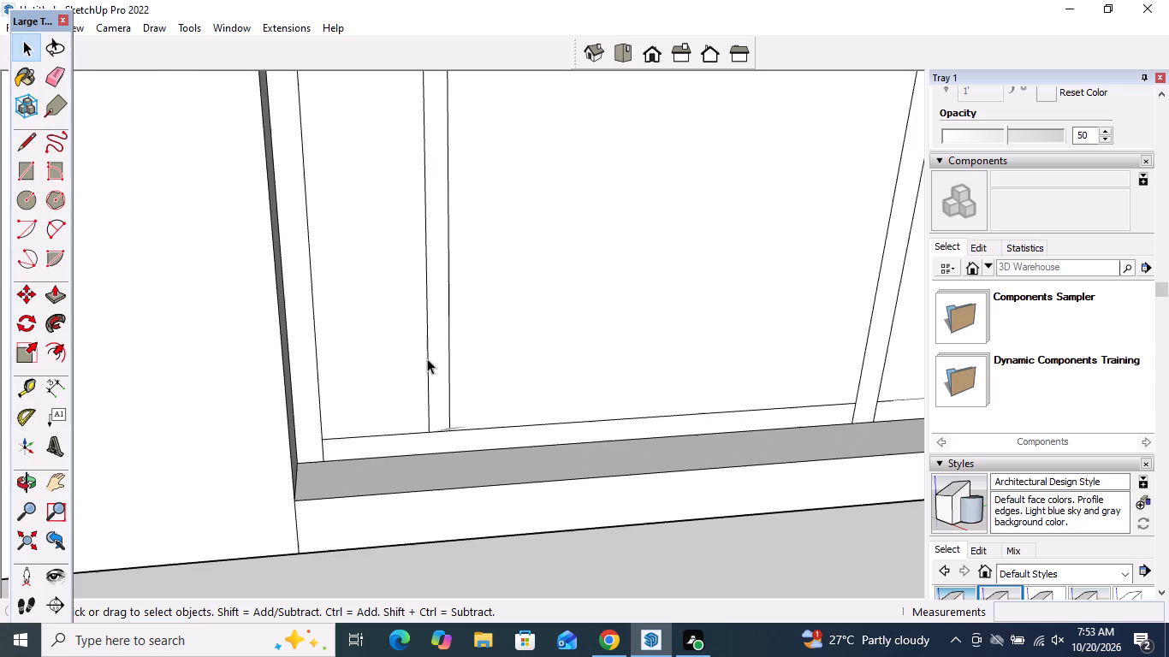
click(427, 358)
ctrl+click(448, 370)
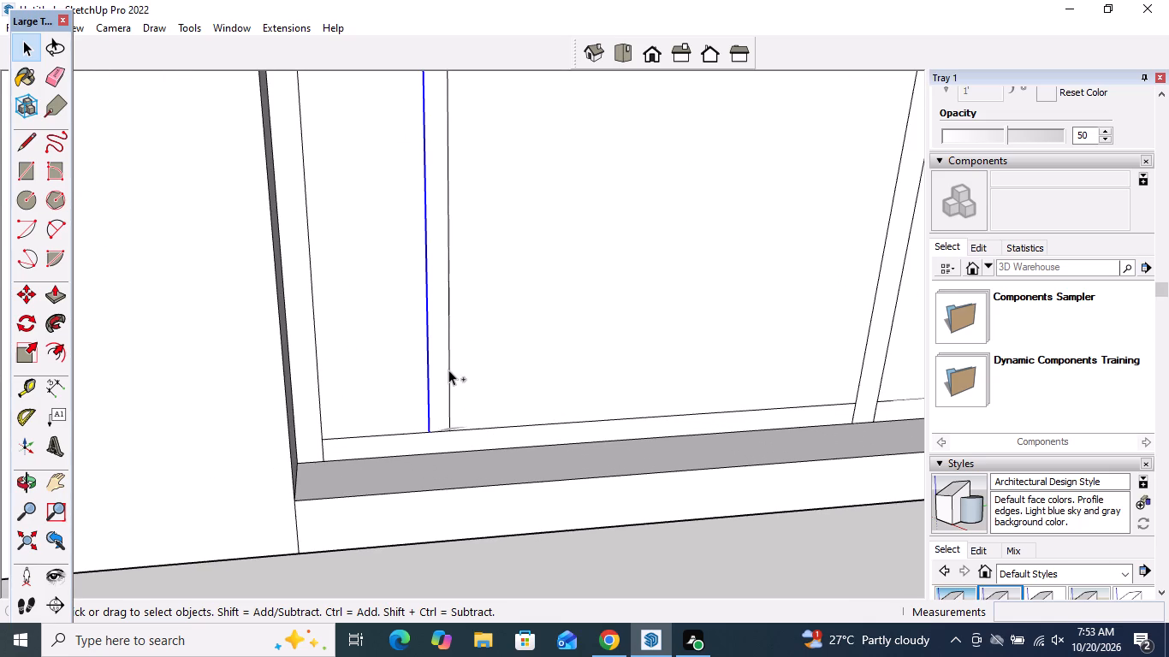
click(27, 297)
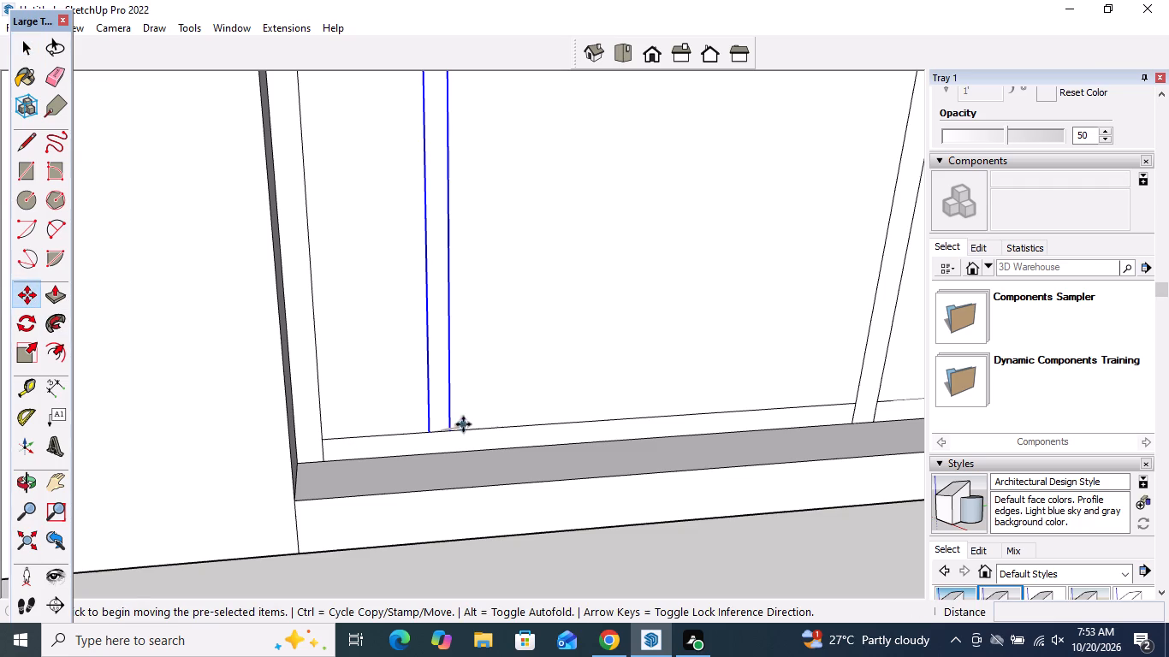
drag(449, 429, 465, 439)
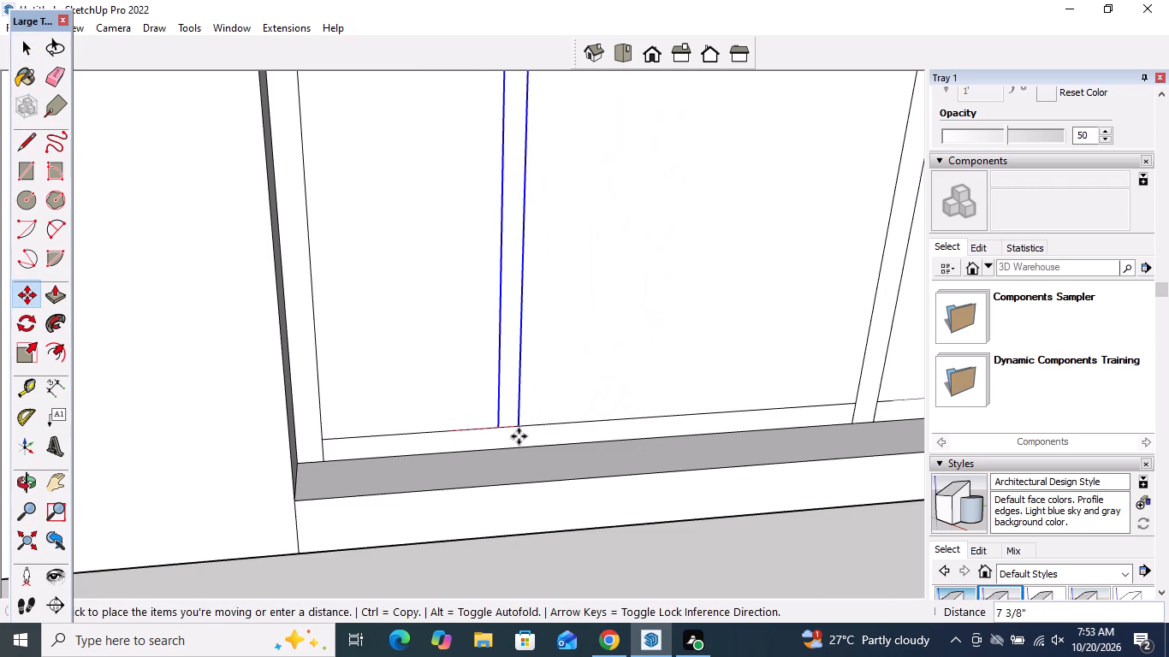
scroll(519, 435, down, 4)
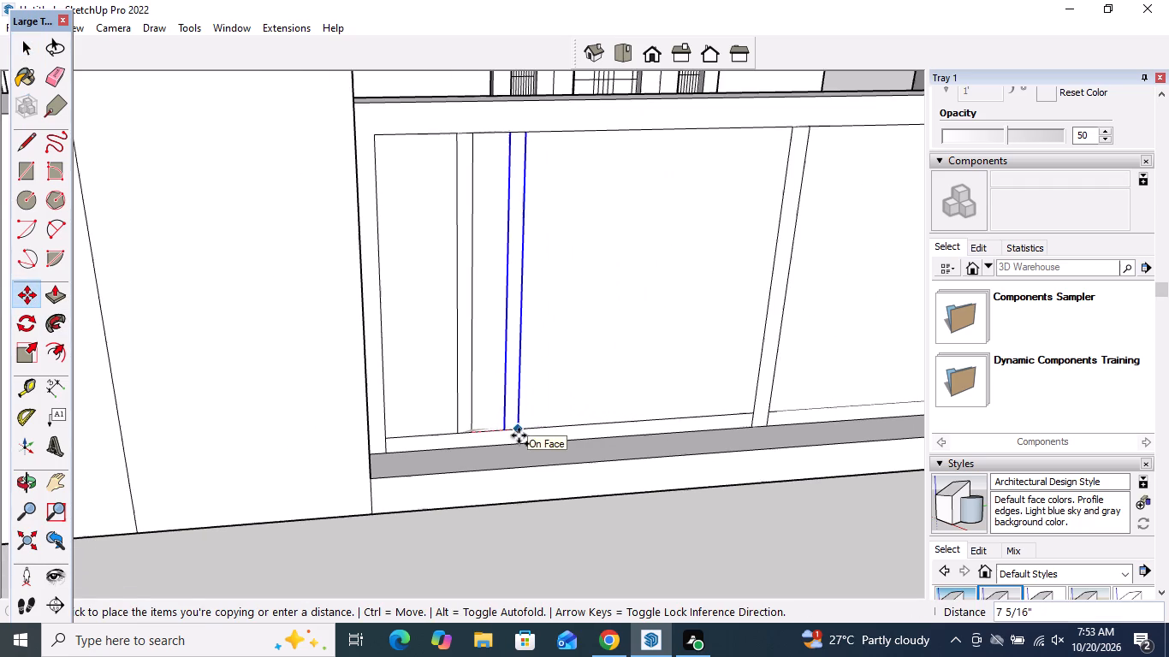
scroll(737, 415, up, 8)
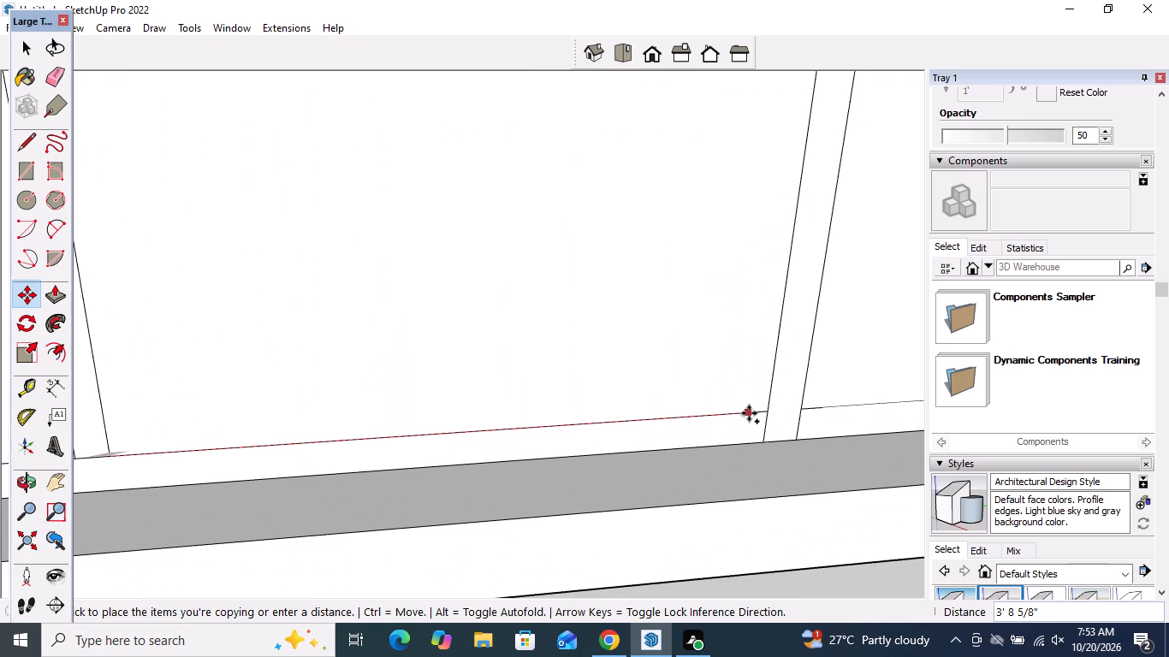
click(765, 412)
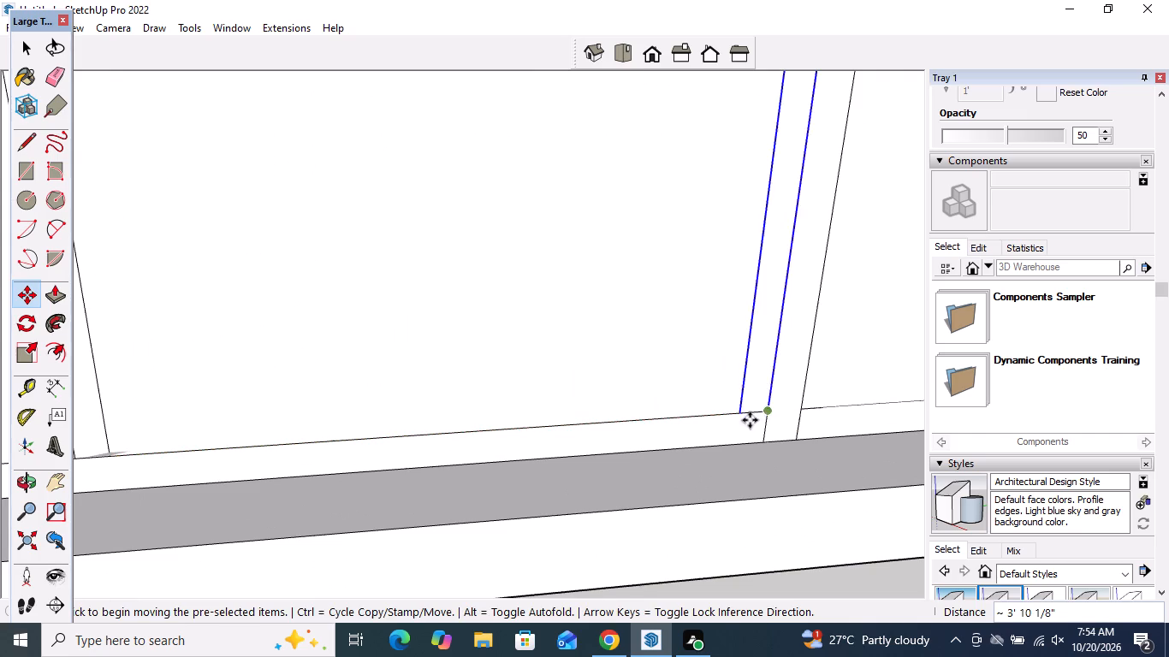
Copy the line pair to the other side of the central divider, and again about 10 3/8" further into the right panel.
scroll(628, 422, down, 5)
scroll(754, 414, up, 4)
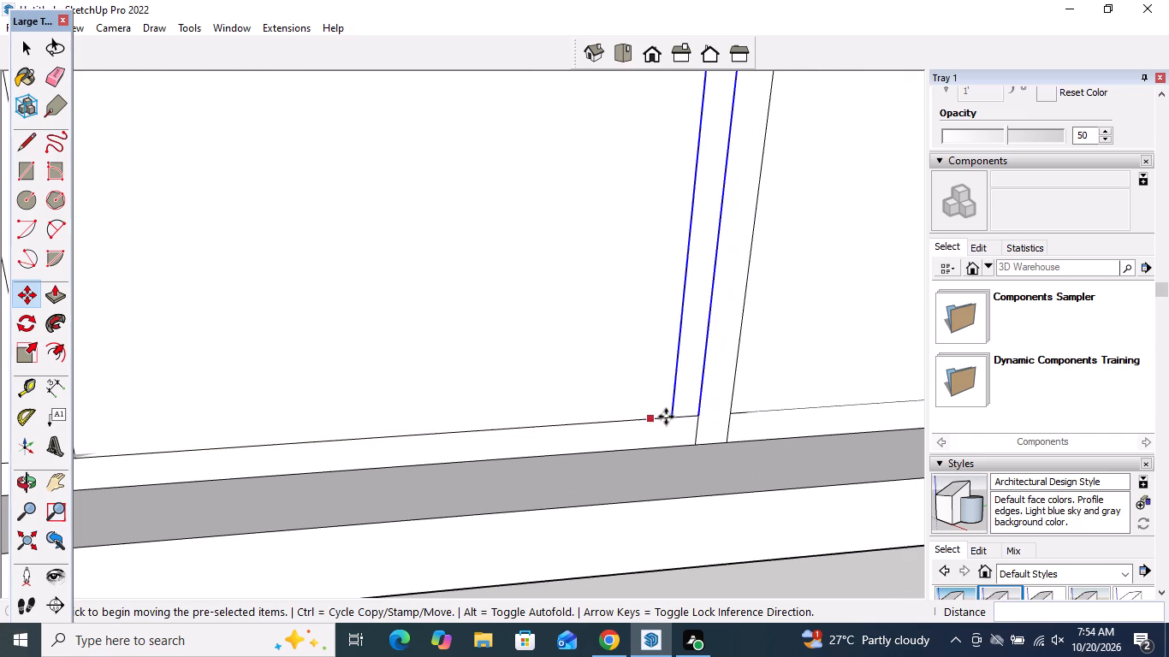
click(672, 417)
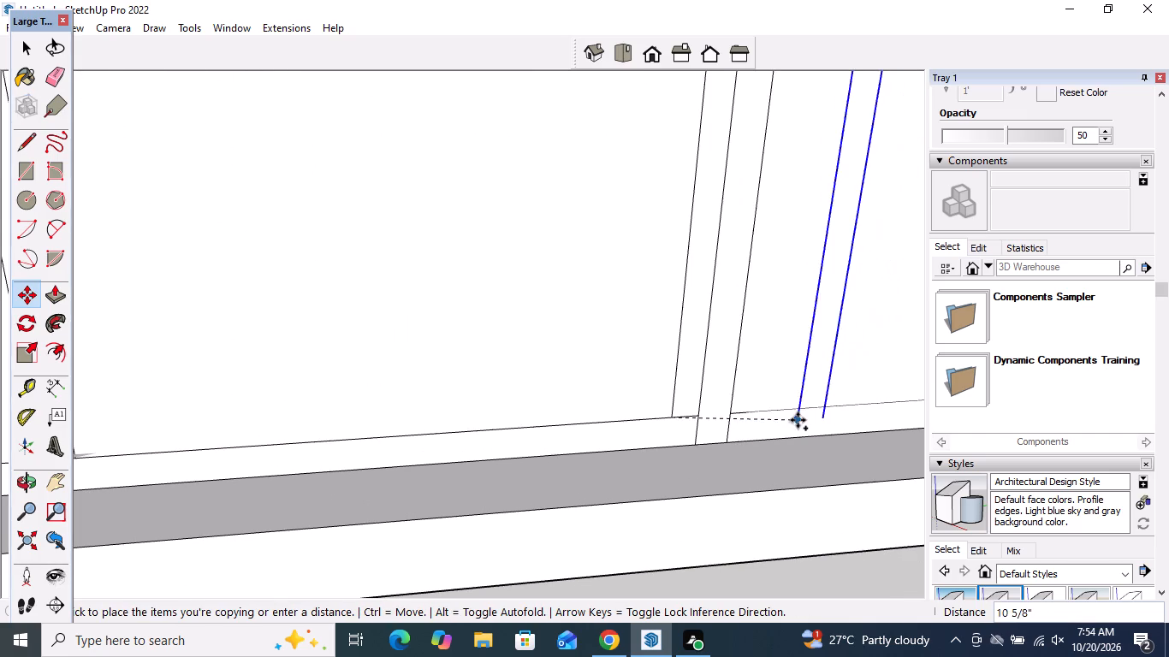
click(732, 416)
scroll(647, 404, down, 5)
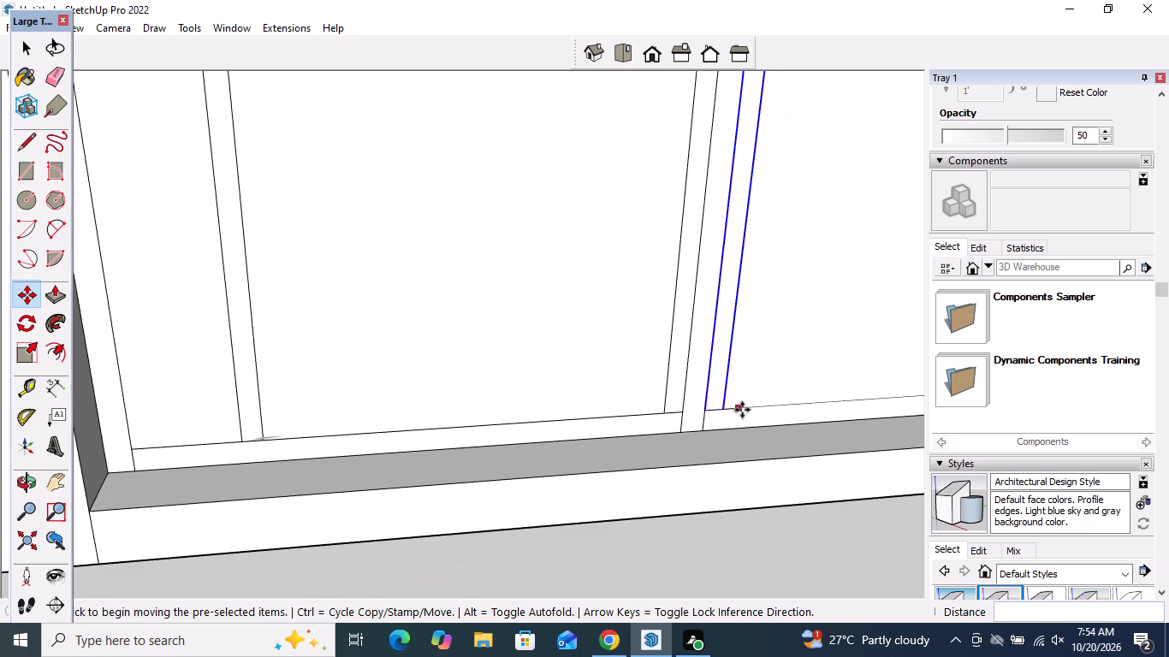
click(725, 410)
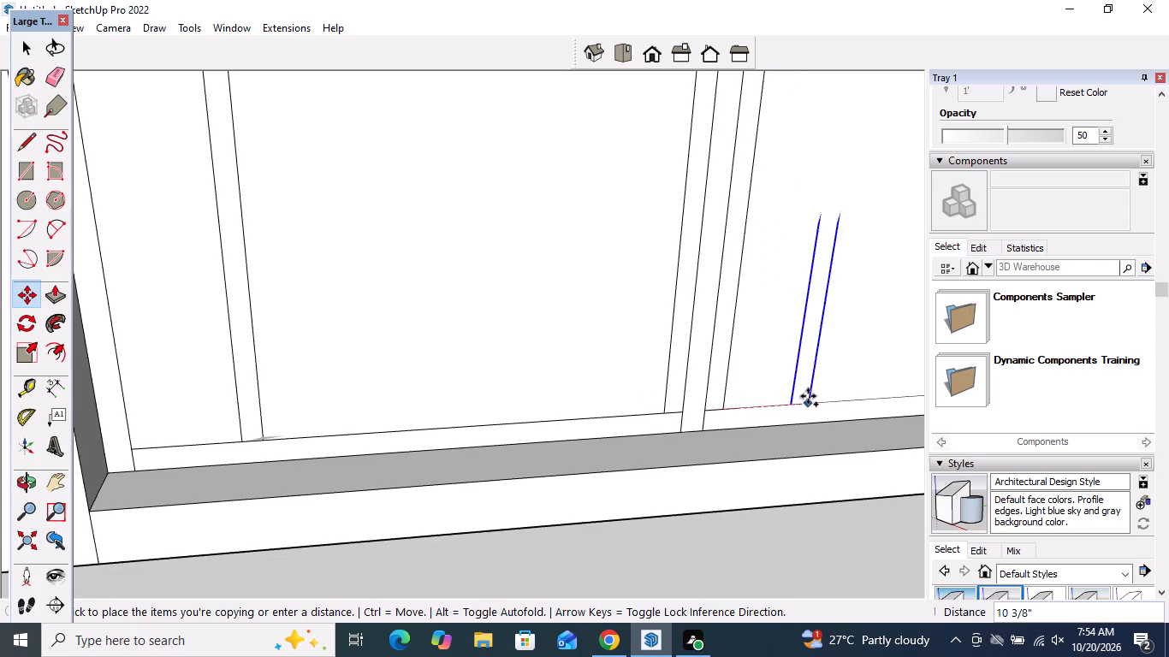
click(808, 396)
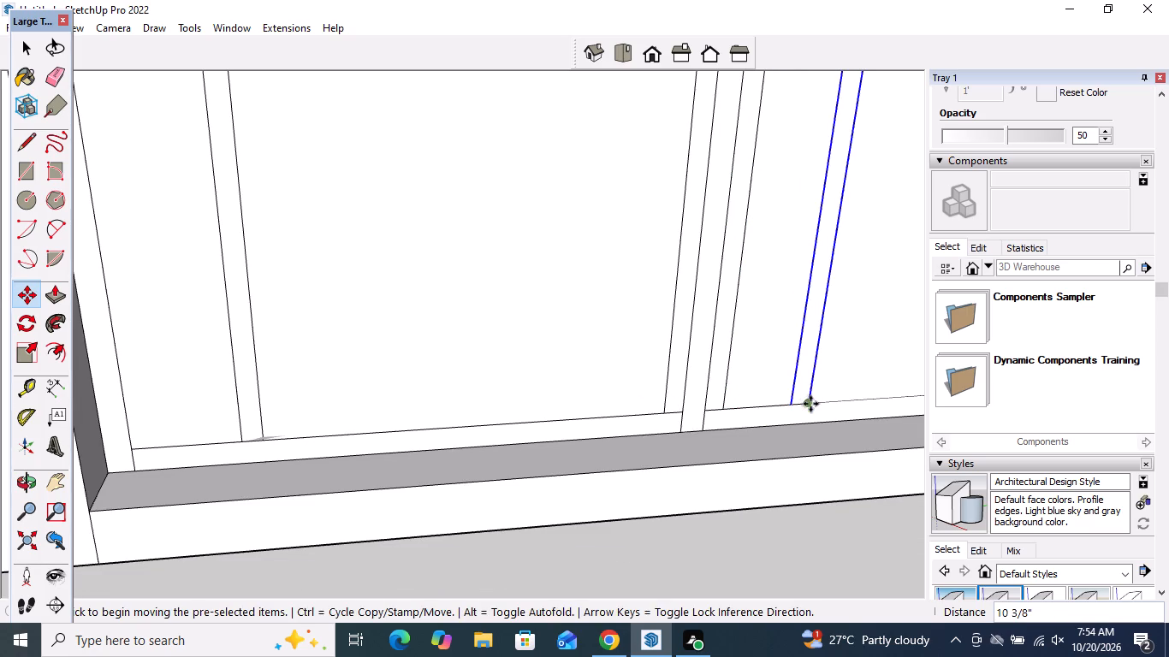
Copy the right panel's new line pair about 2' back into the left panel, outlining a matching inner bar near the central divider.
click(810, 404)
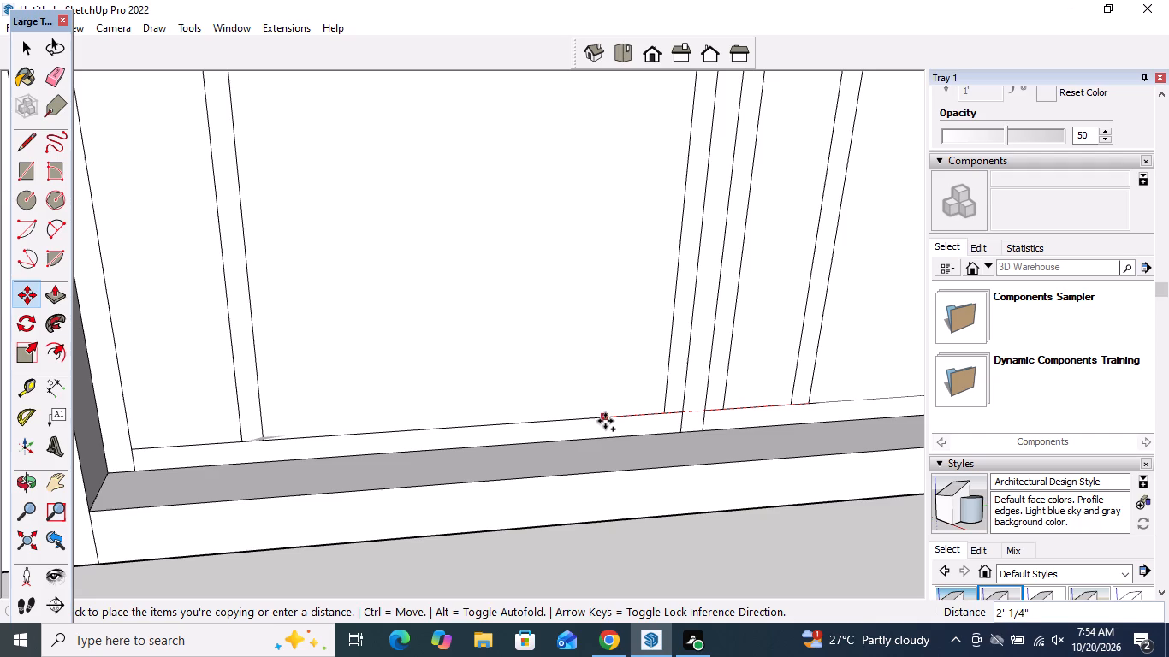
click(598, 421)
key(space)
scroll(557, 362, down, 12)
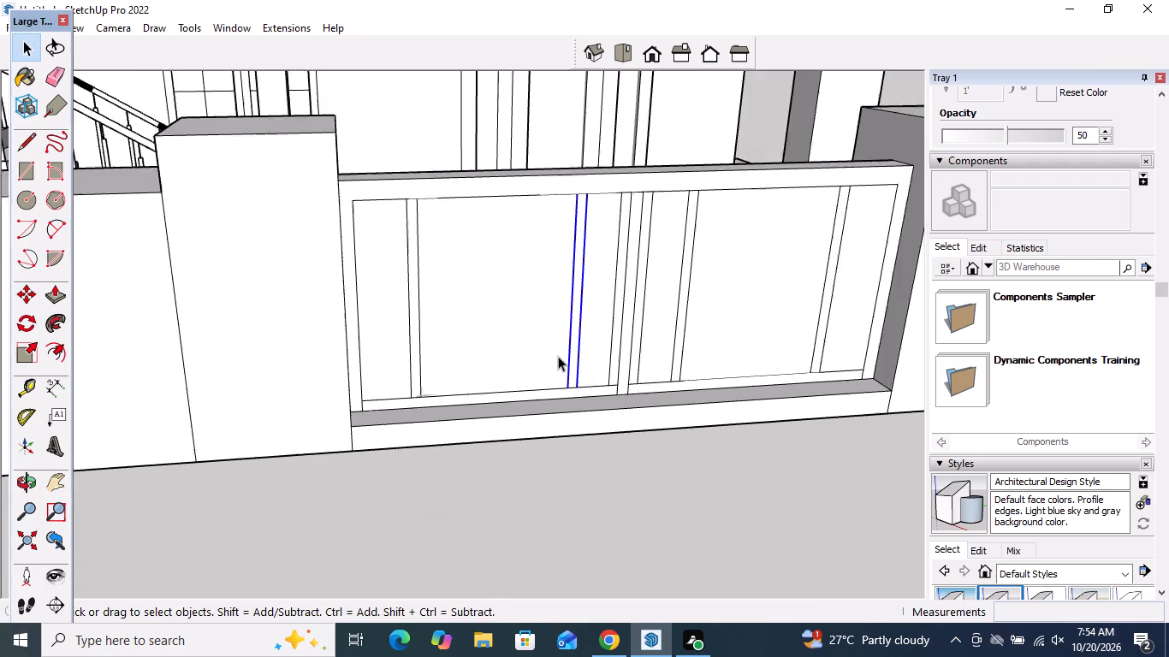
click(596, 441)
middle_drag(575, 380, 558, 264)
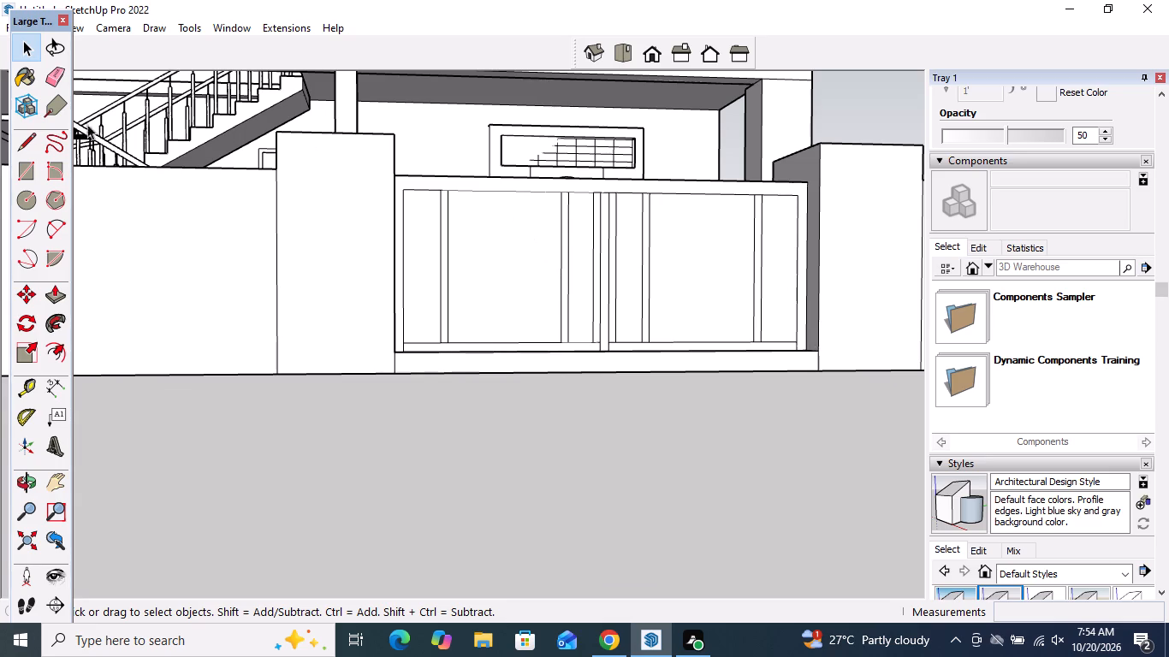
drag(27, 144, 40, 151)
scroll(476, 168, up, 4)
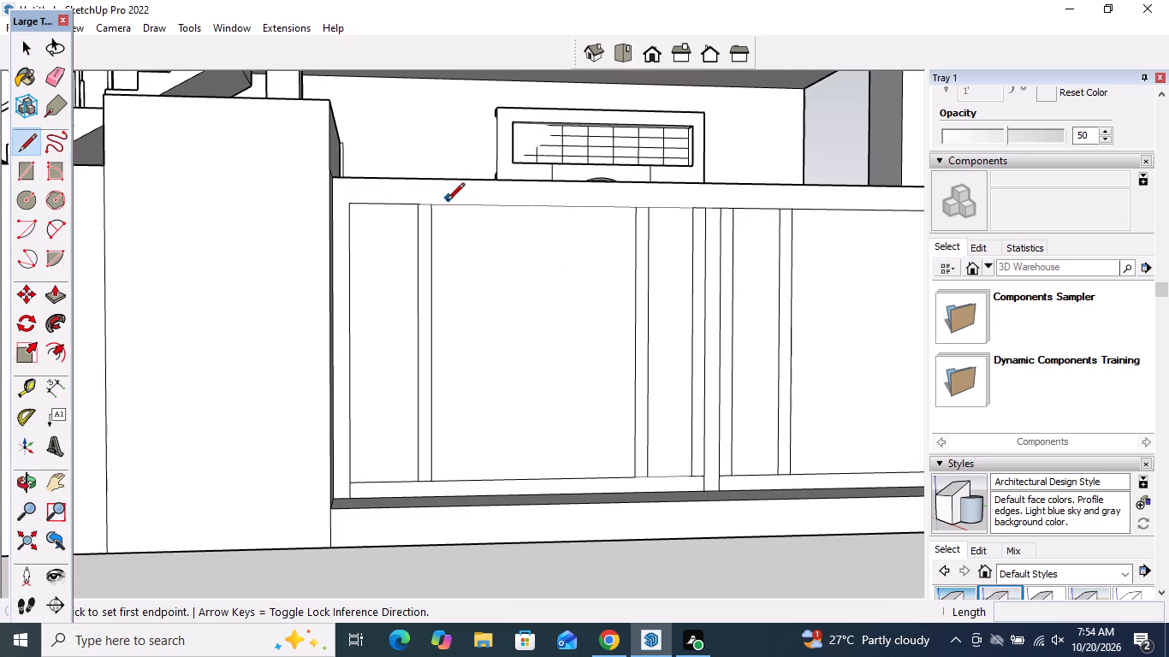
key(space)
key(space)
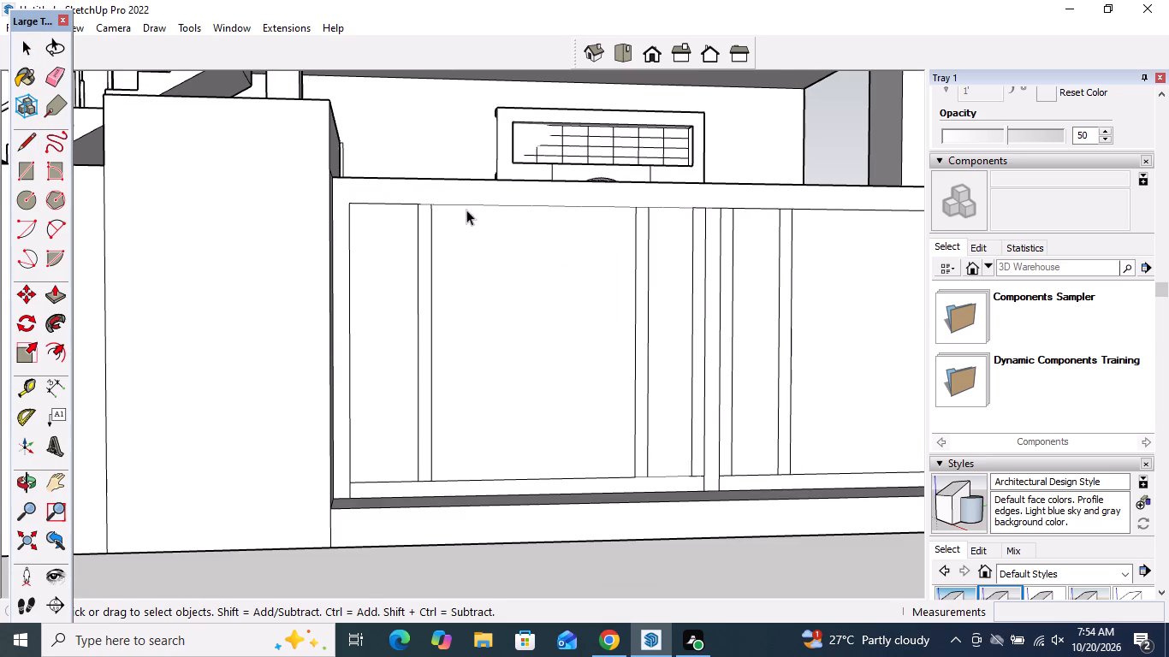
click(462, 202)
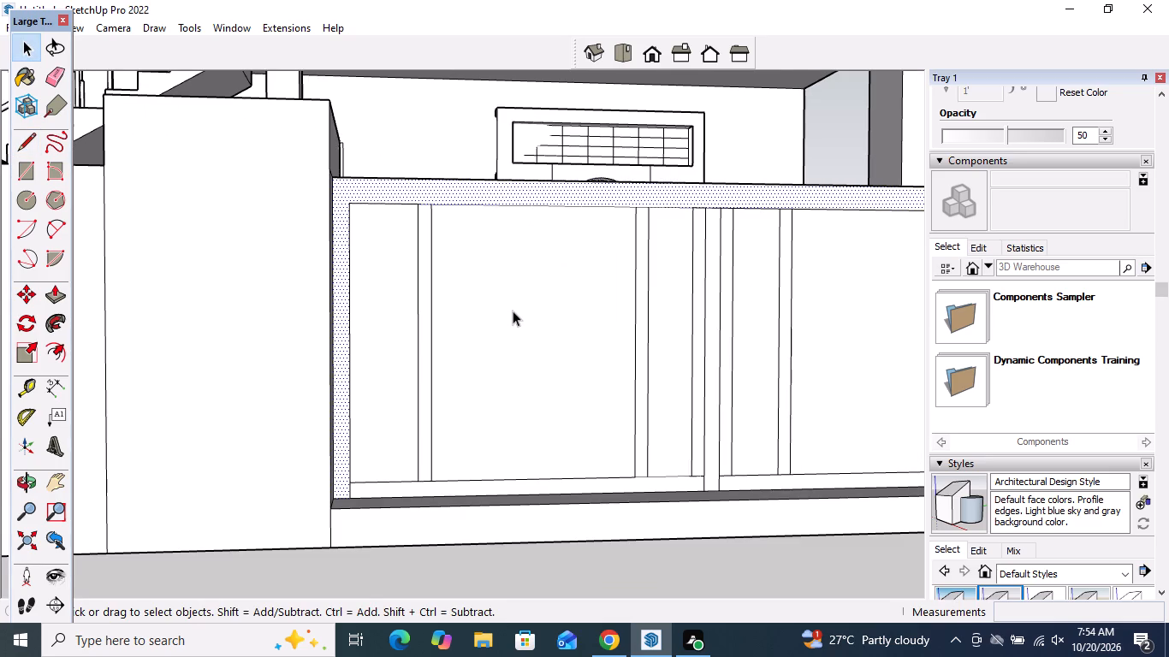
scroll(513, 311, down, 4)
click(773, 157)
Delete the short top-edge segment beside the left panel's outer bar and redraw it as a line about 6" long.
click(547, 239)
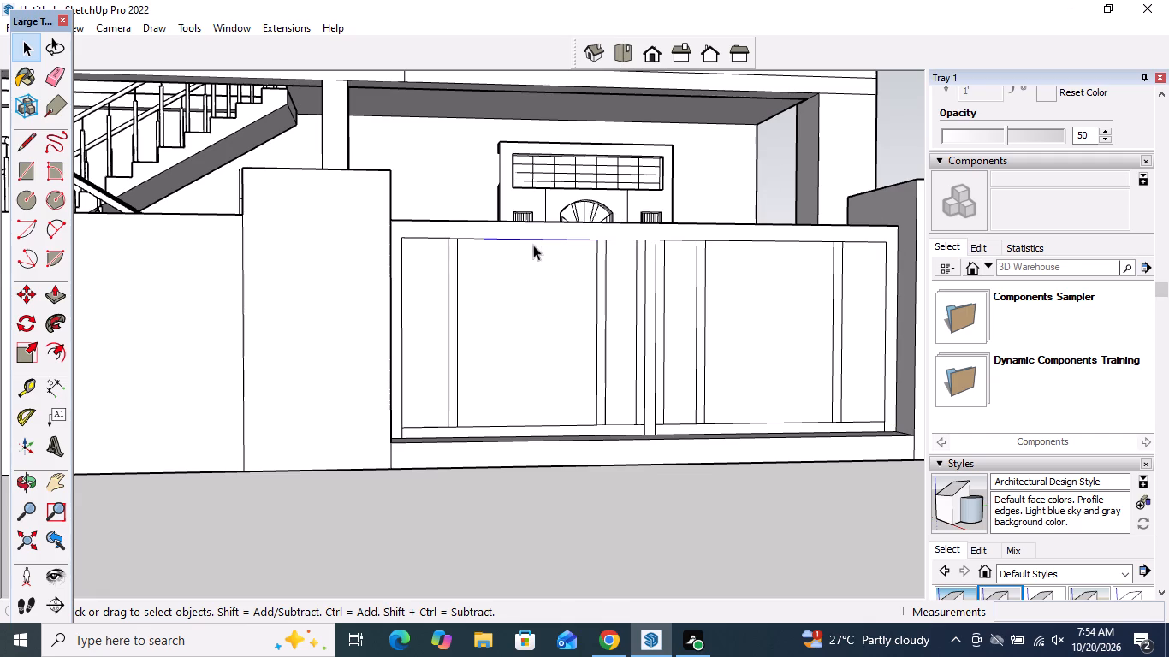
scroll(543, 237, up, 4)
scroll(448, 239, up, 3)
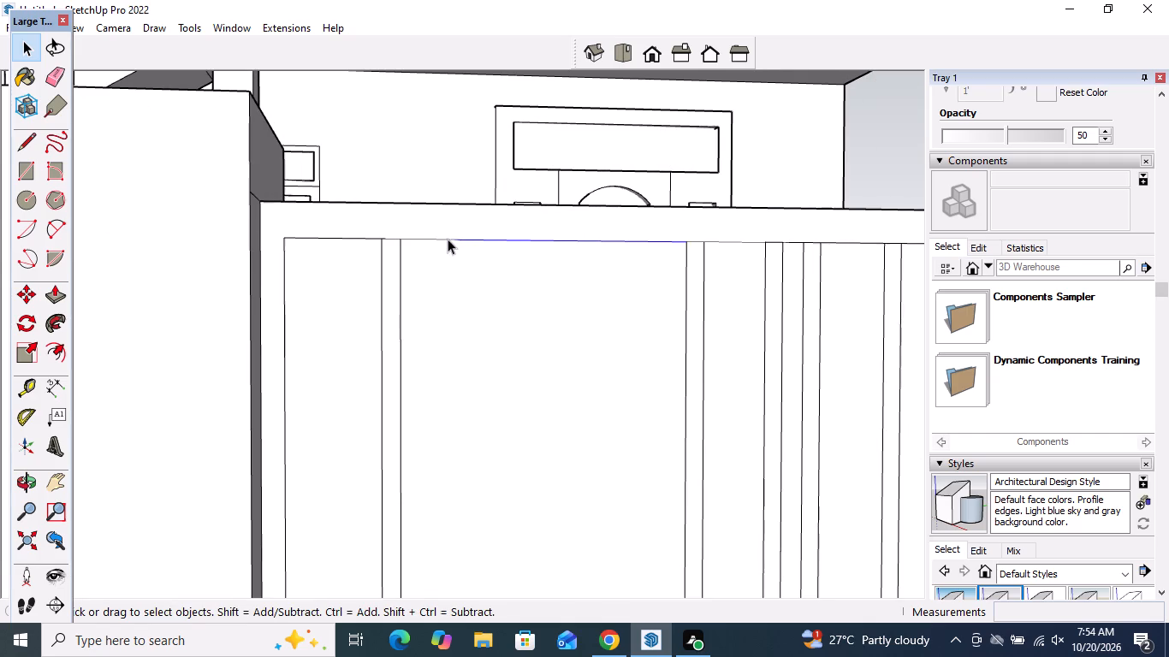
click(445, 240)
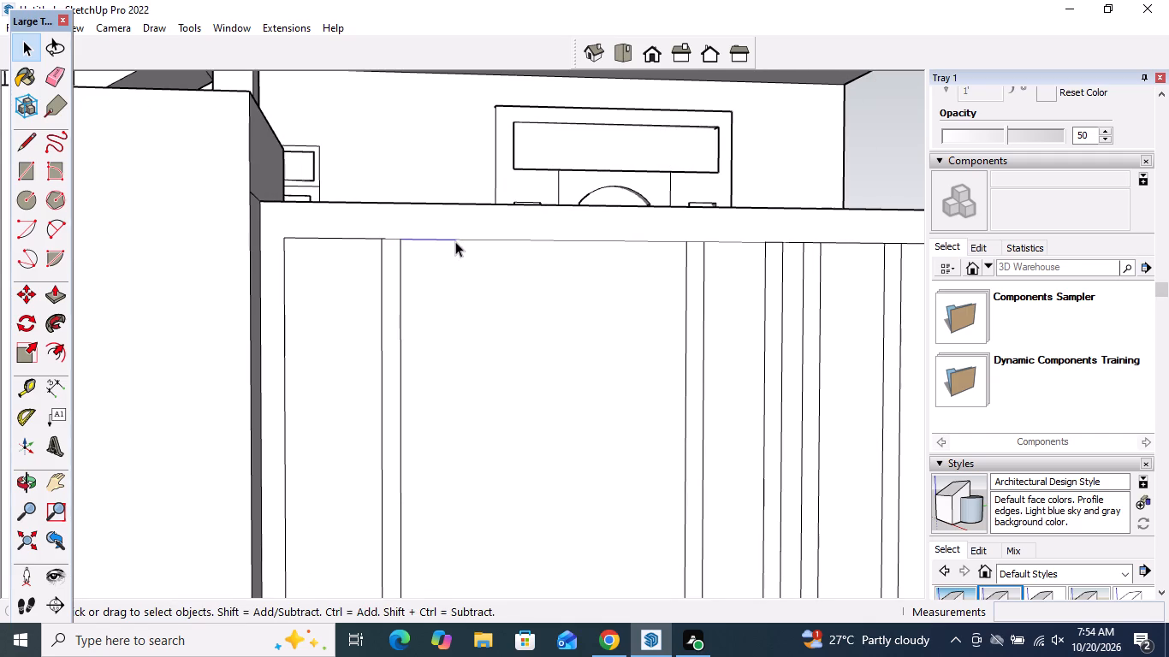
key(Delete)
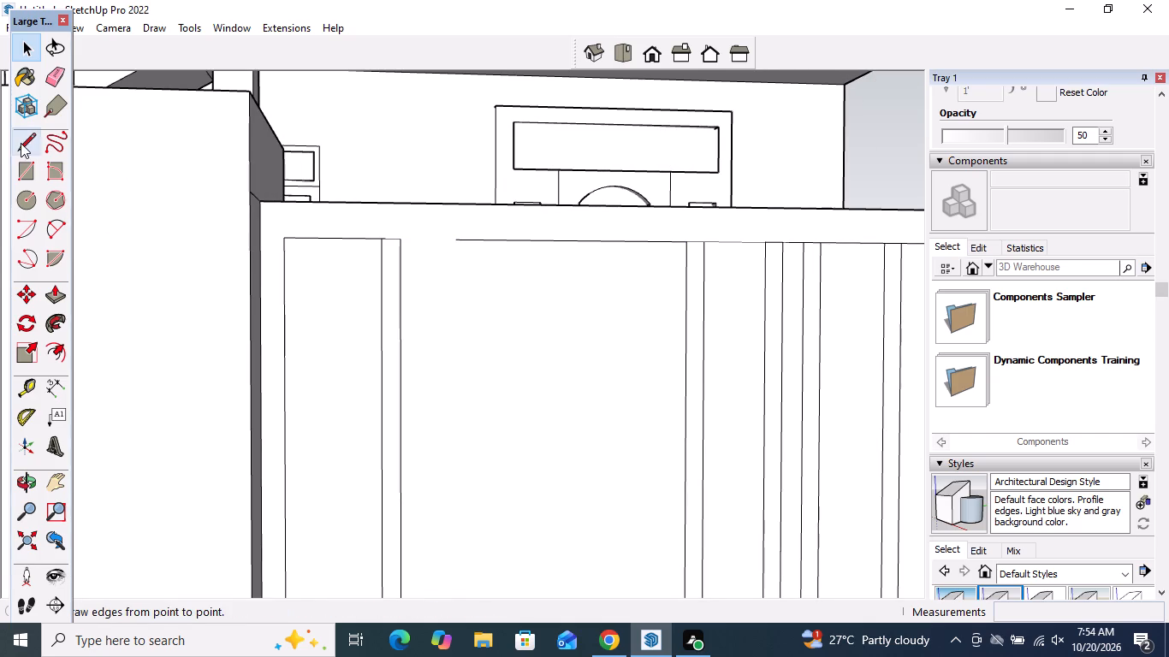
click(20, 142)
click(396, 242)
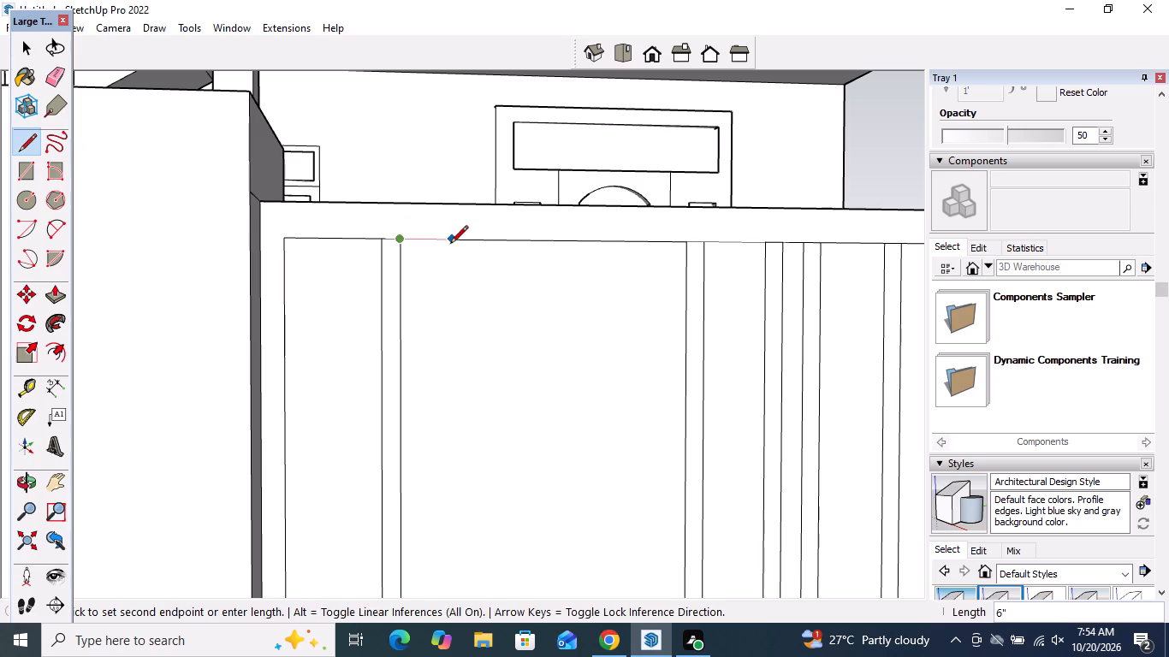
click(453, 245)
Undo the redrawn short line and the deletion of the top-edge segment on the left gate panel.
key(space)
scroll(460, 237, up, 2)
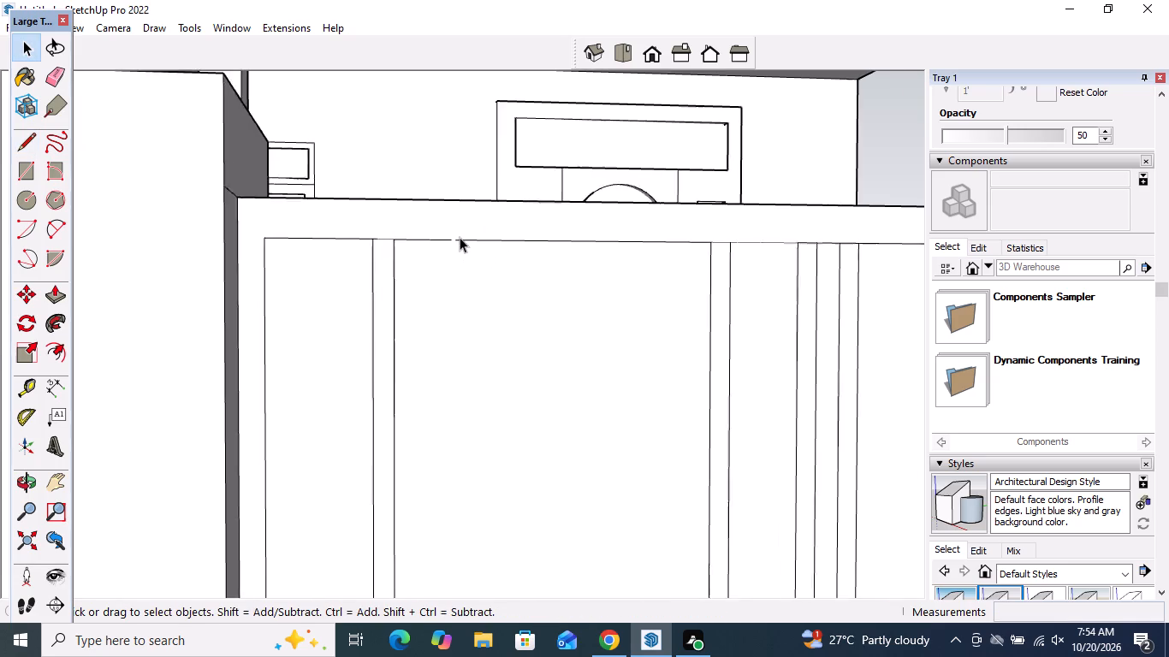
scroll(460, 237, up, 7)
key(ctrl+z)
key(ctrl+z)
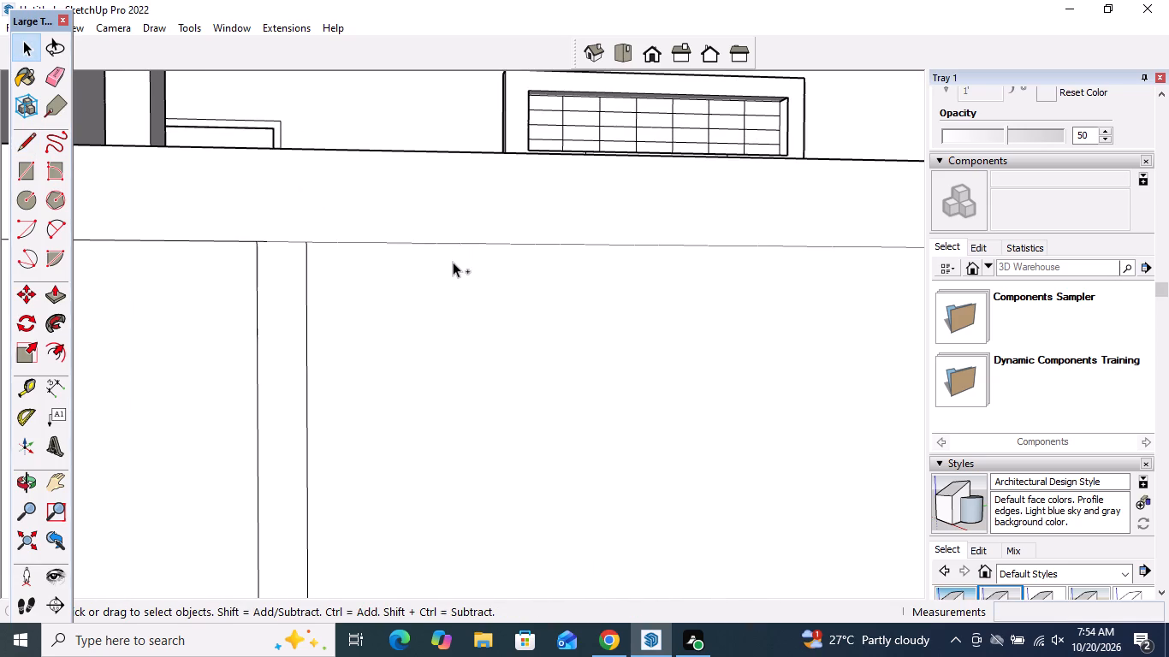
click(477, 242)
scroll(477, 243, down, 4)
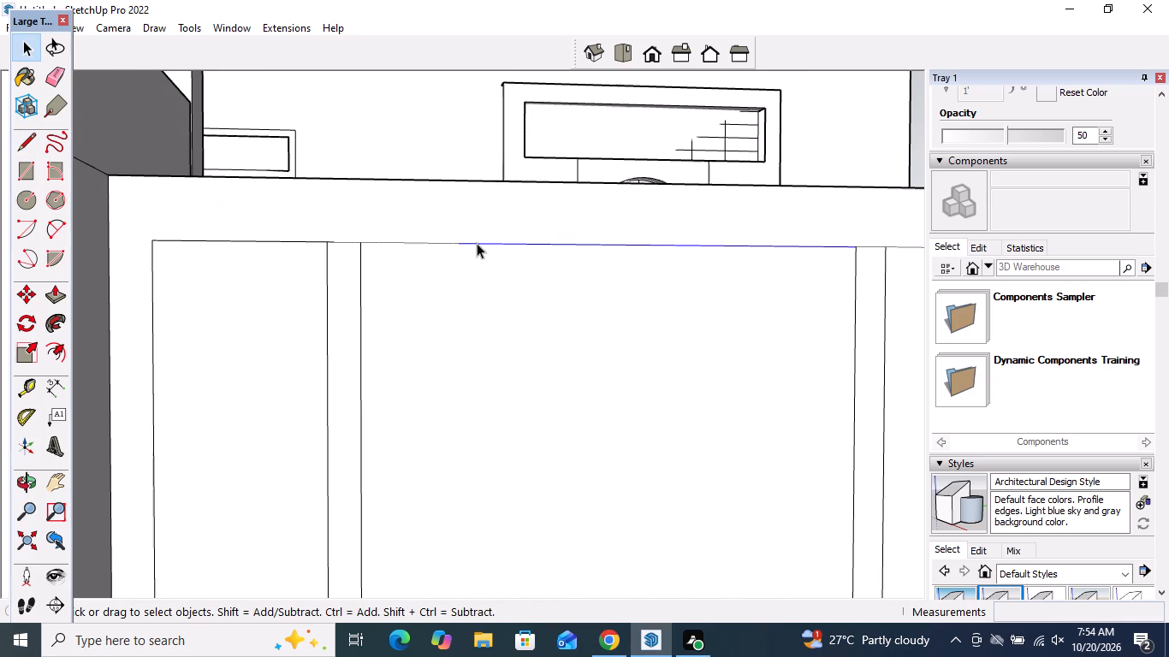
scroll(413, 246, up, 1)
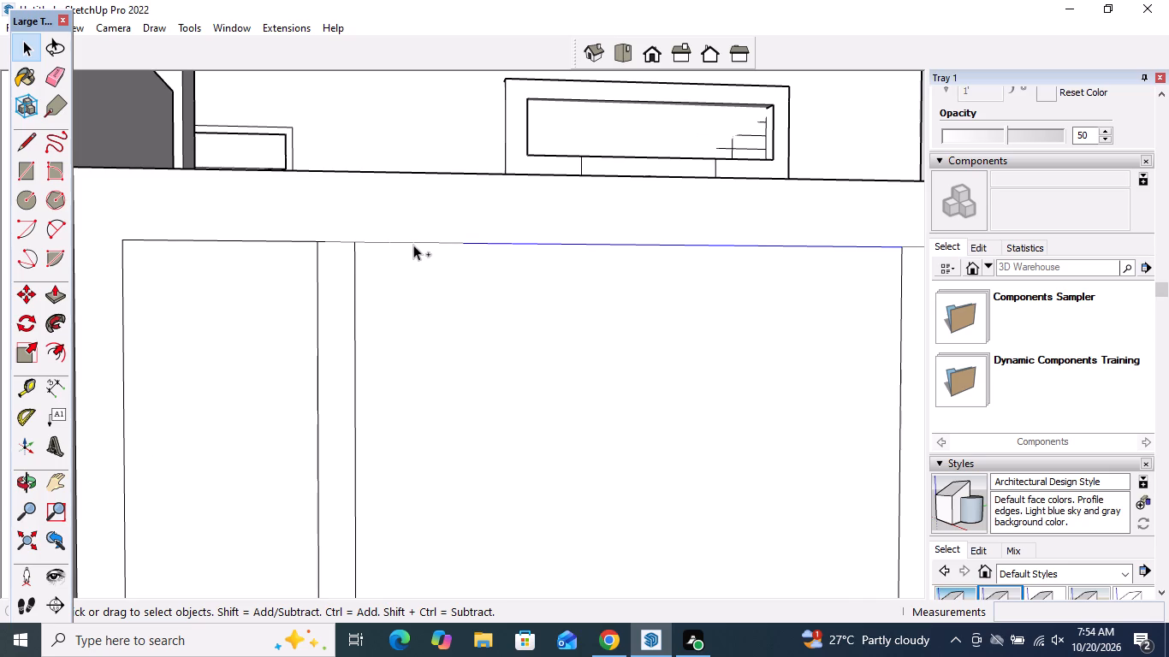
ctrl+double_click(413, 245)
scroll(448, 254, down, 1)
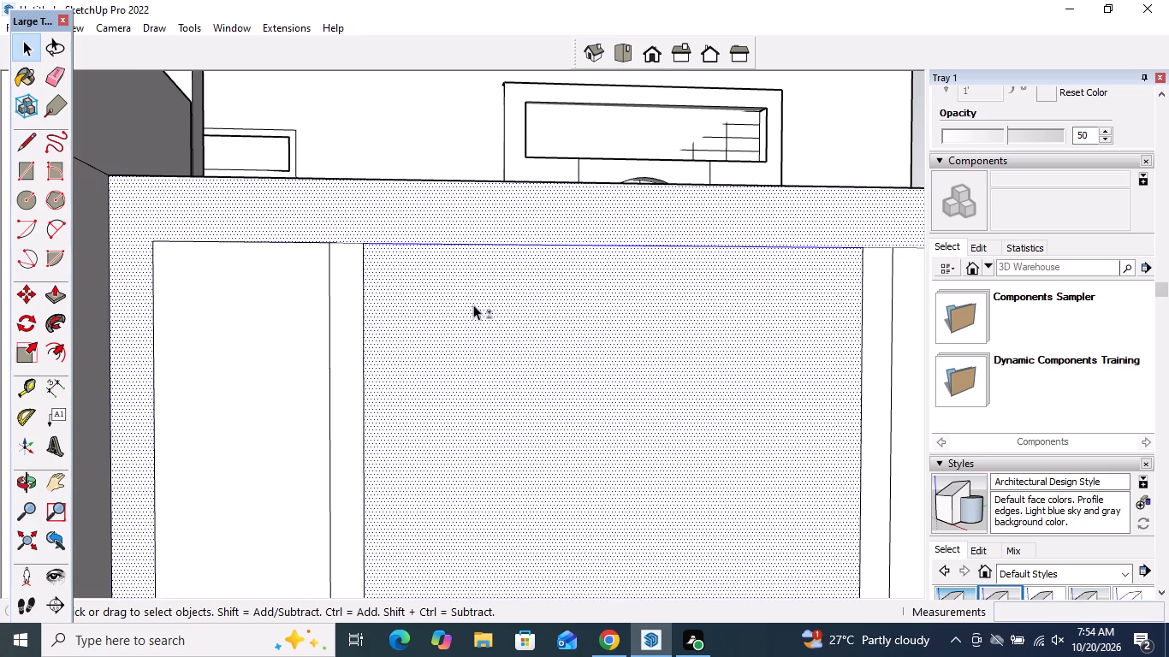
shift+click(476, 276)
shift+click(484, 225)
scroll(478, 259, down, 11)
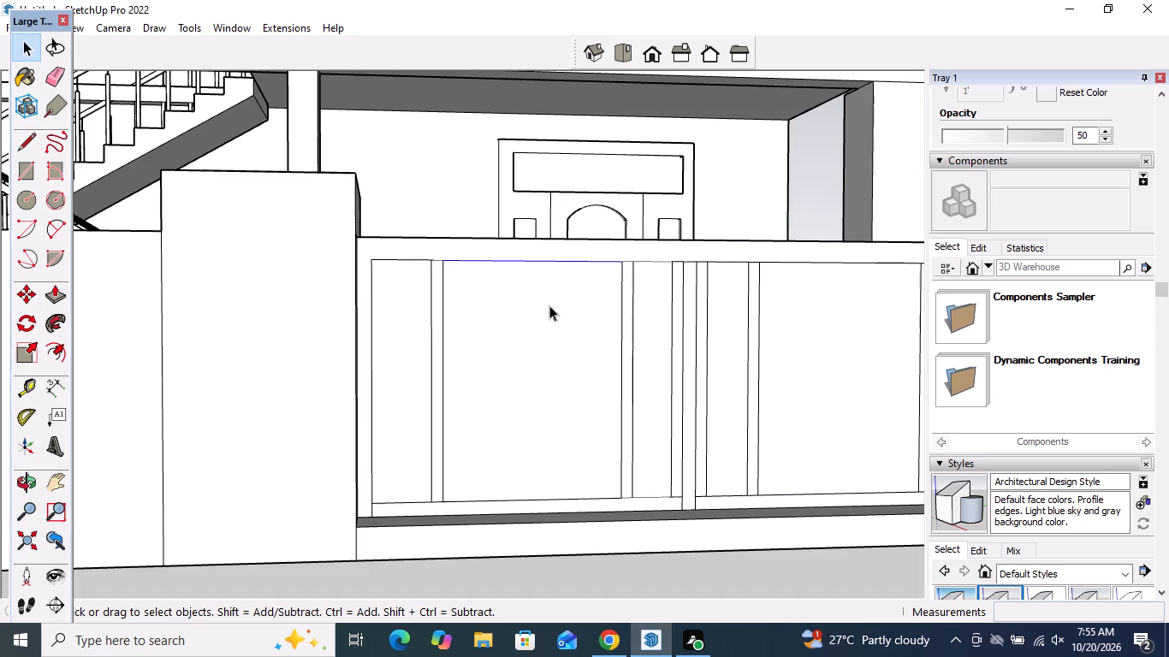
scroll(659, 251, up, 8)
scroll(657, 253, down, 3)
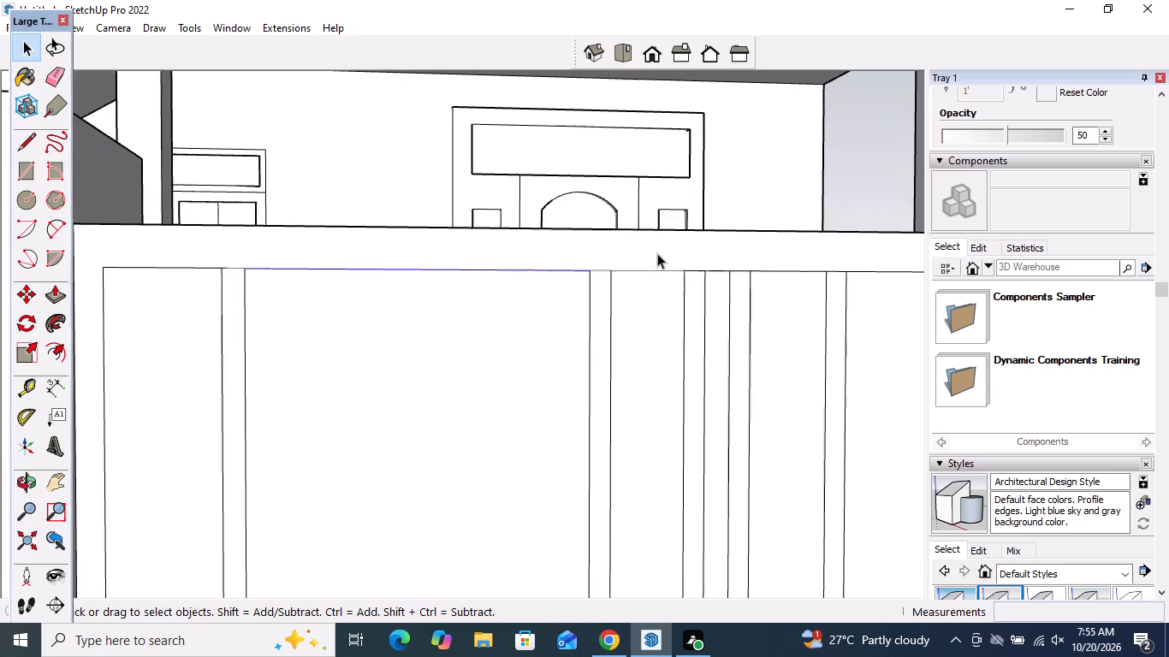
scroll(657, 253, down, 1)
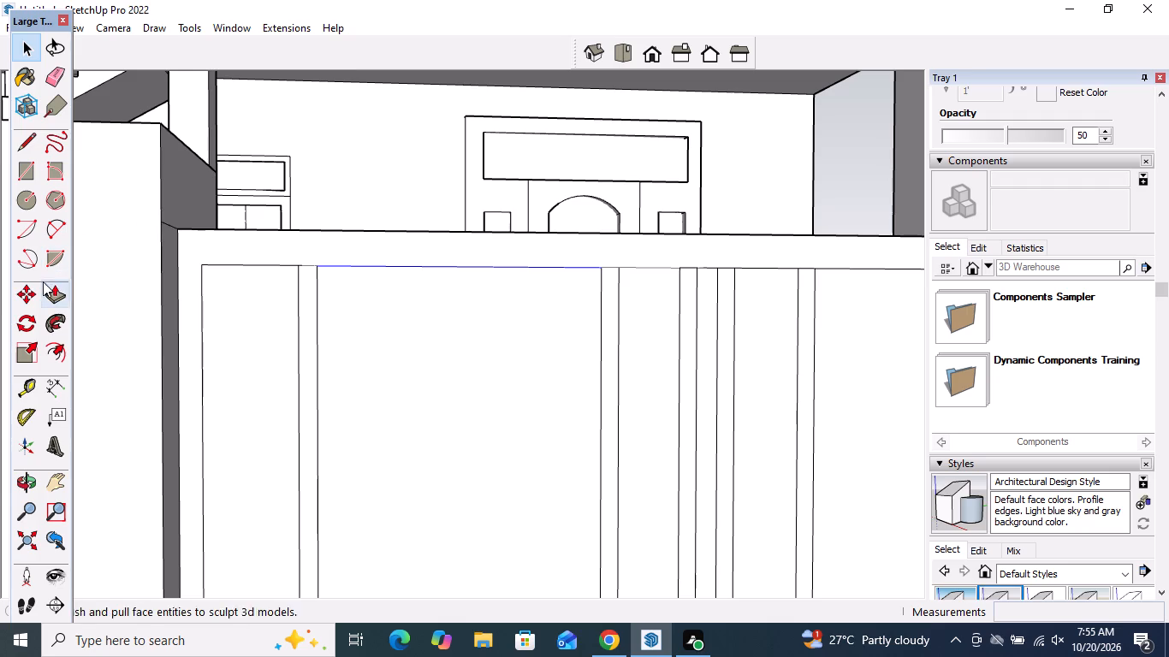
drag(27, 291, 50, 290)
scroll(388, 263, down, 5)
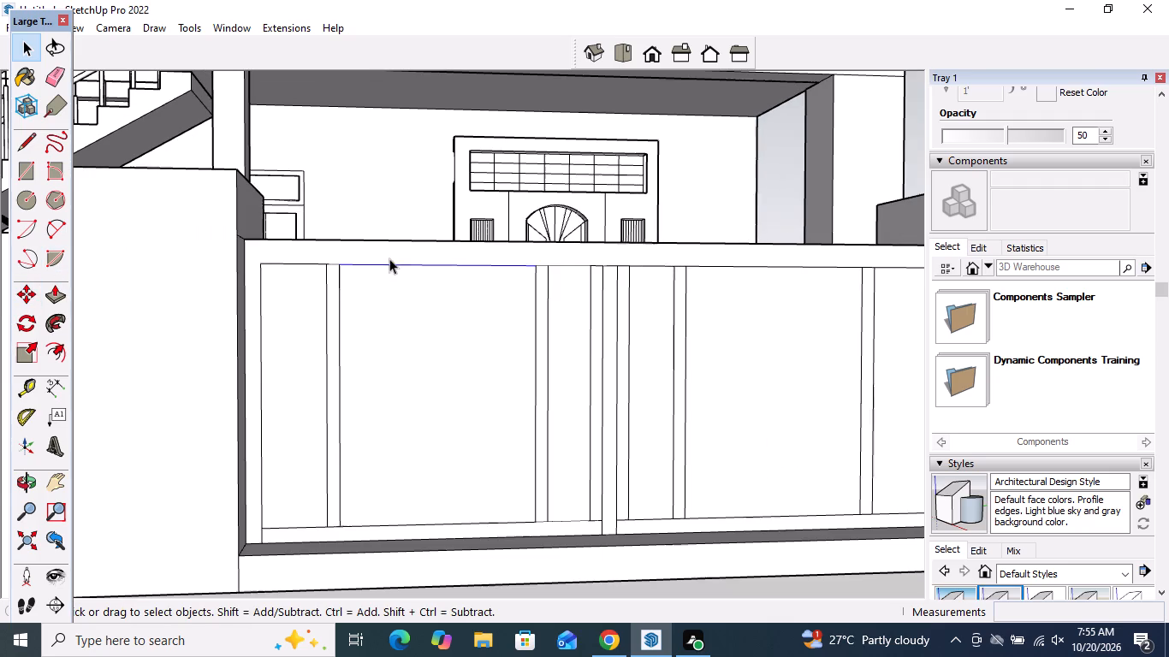
Copy both gate panels' top edges between the bars about 3' 9 1/4" down to the bottom rail, dividing the distance into 30 equal spaces.
click(690, 264)
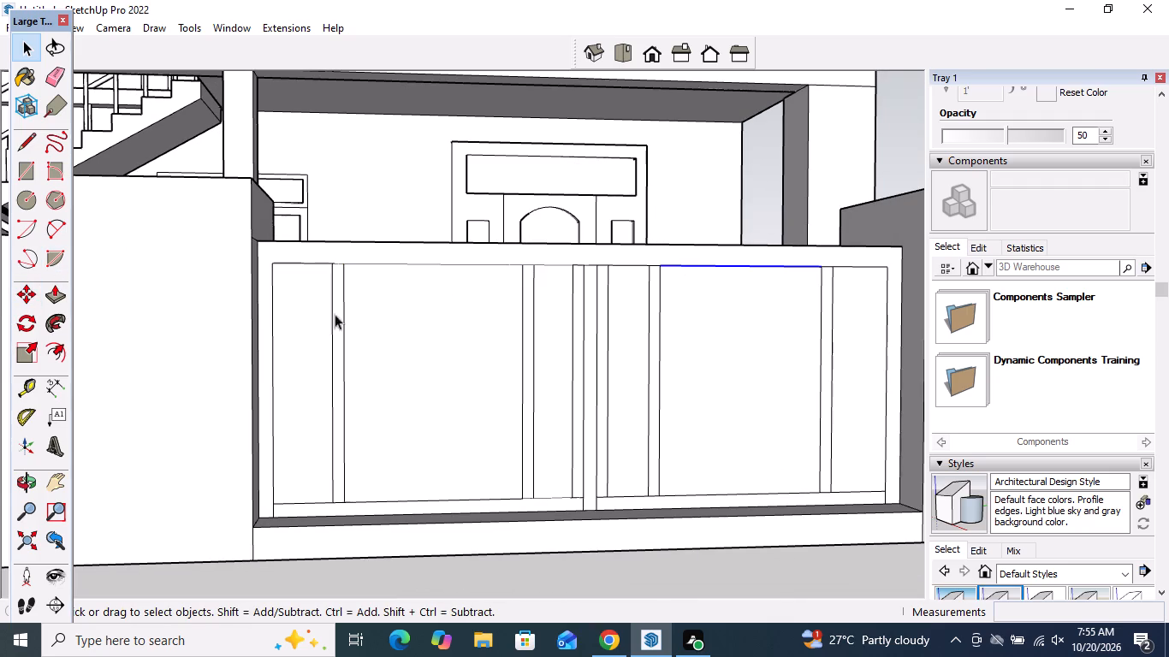
scroll(512, 274, up, 8)
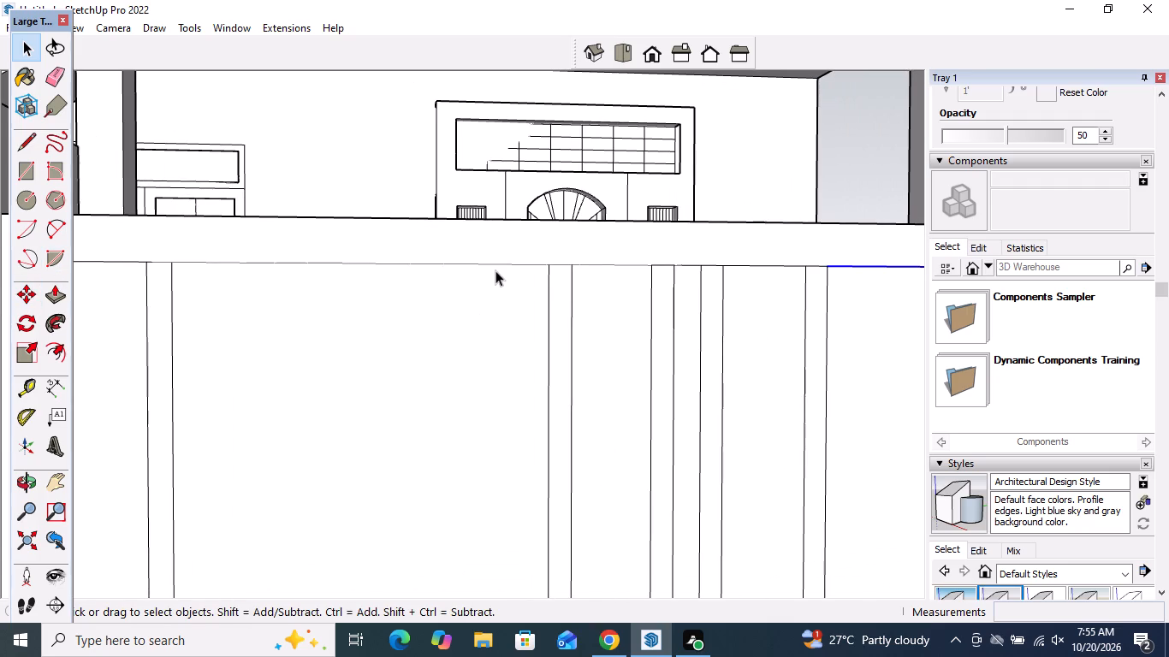
ctrl+click(495, 263)
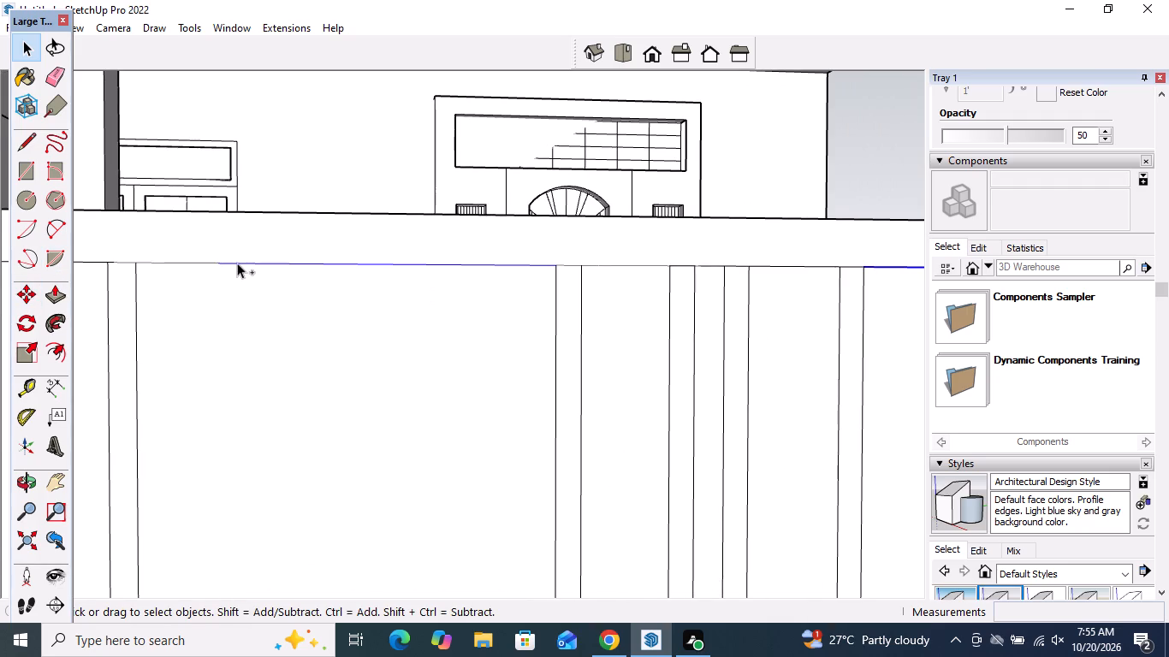
ctrl+click(209, 262)
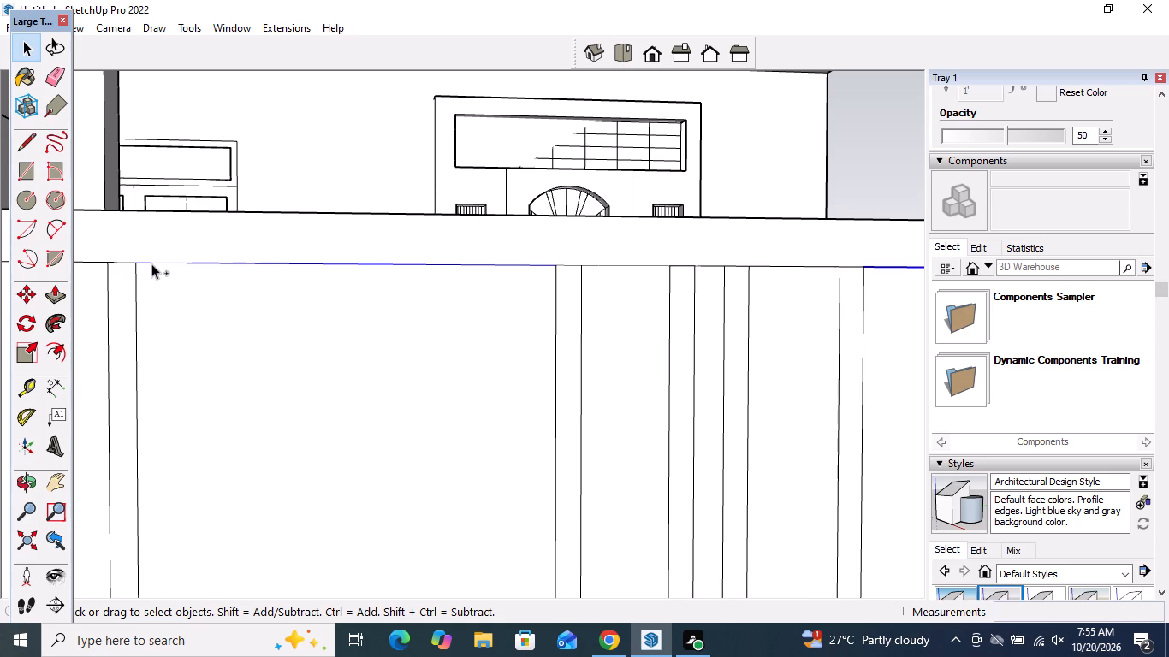
ctrl+click(151, 263)
ctrl+scroll(169, 263, up, 10)
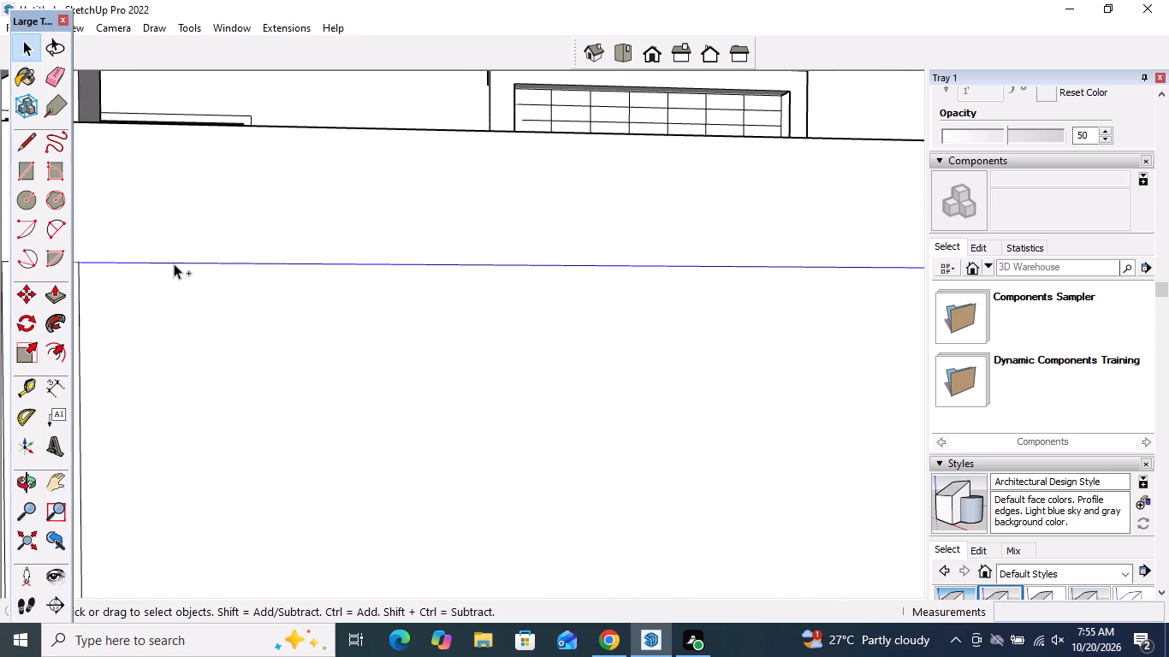
ctrl+click(174, 263)
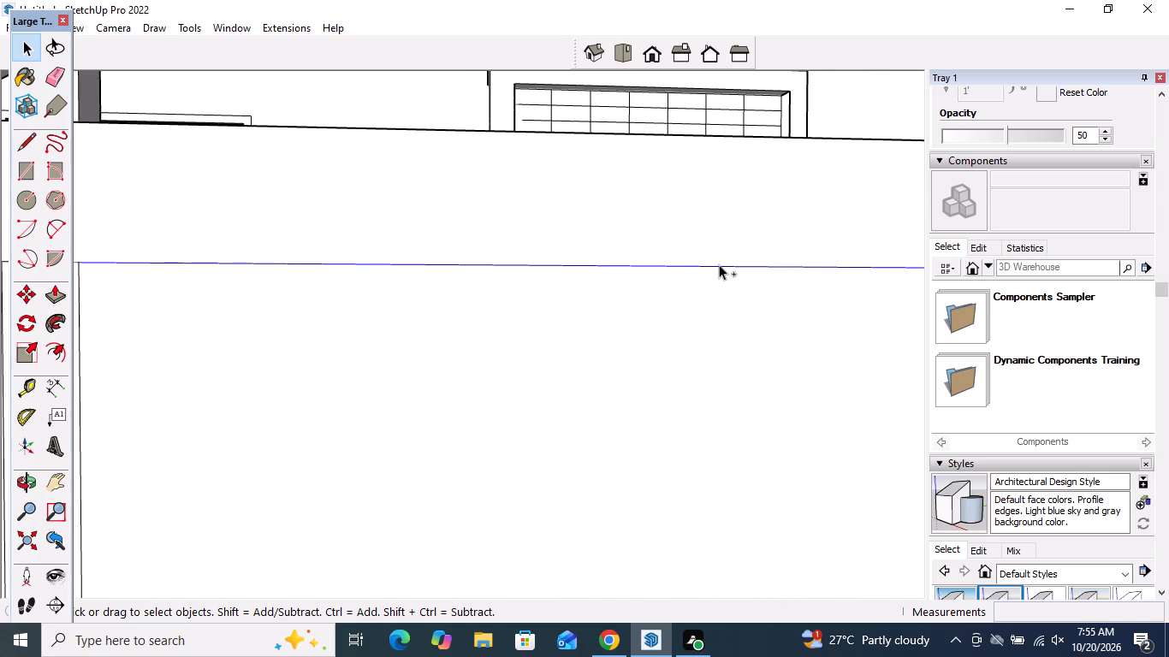
ctrl+click(719, 264)
scroll(706, 213, down, 17)
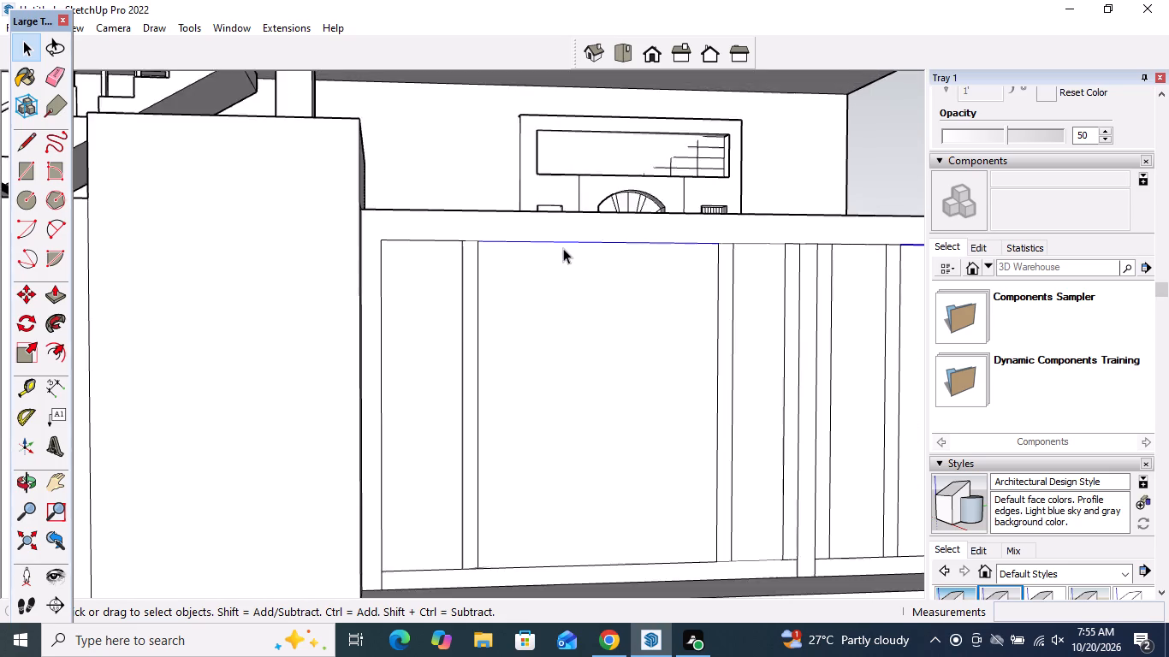
scroll(565, 254, down, 7)
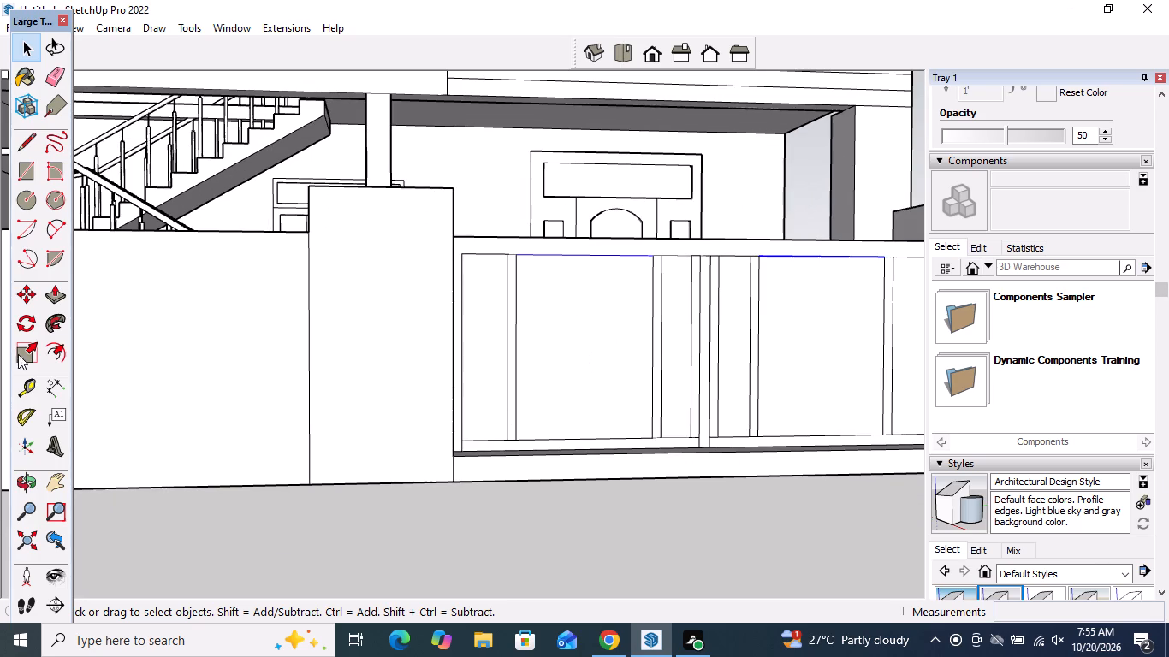
click(26, 301)
click(514, 257)
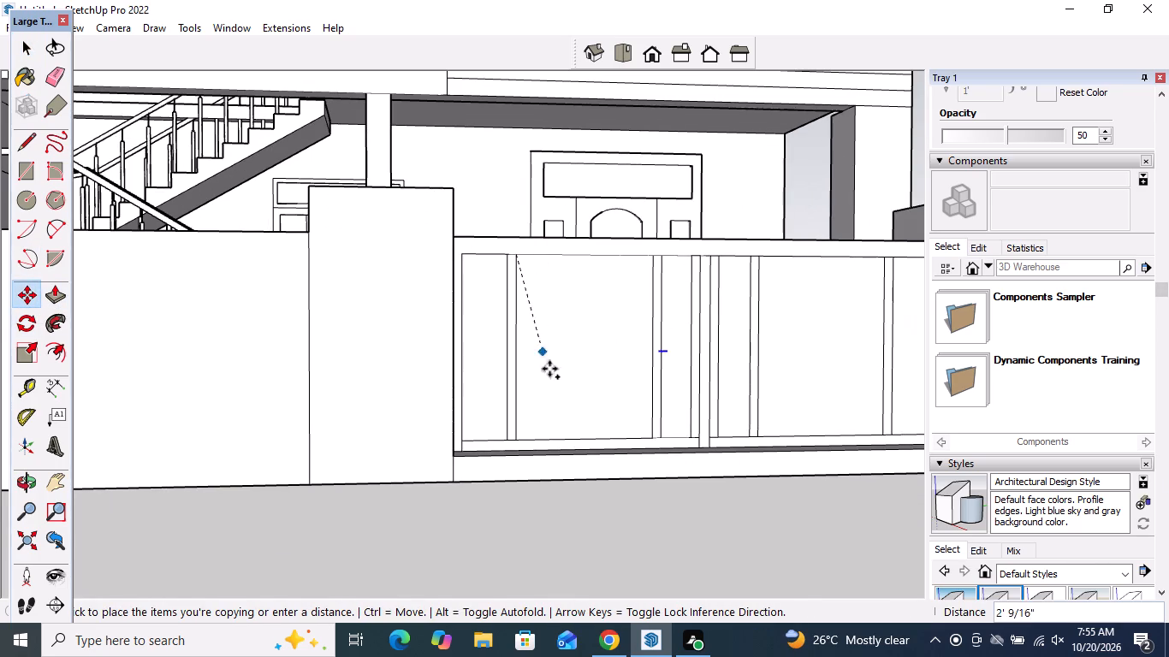
scroll(525, 439, up, 3)
click(509, 439)
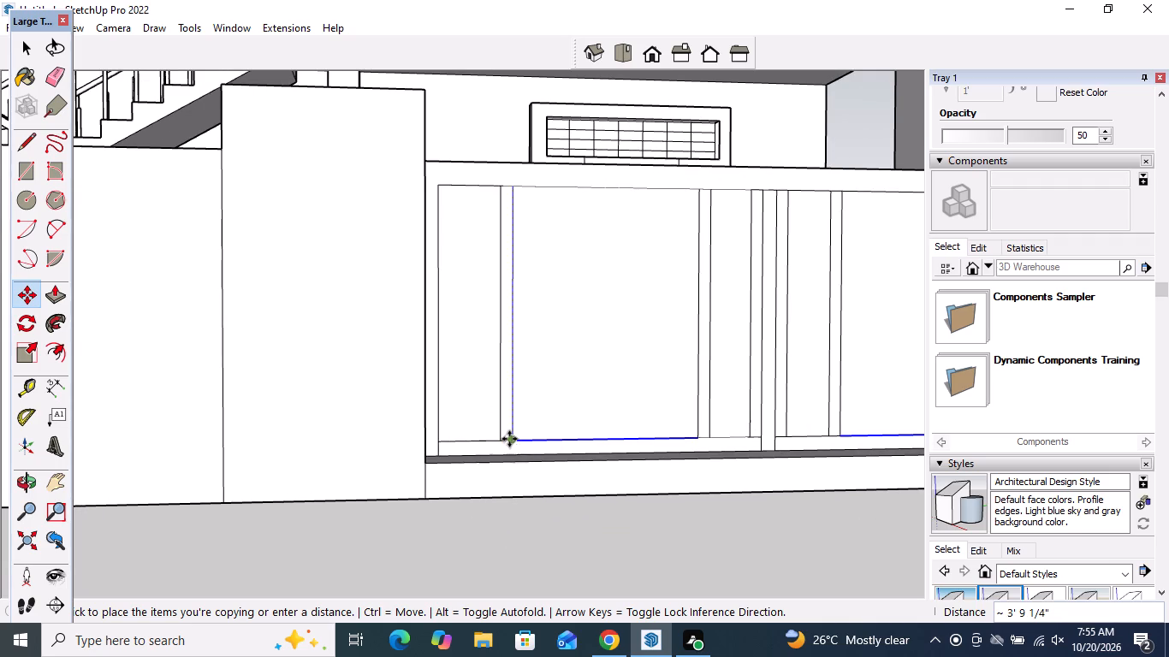
key(shift+slash)
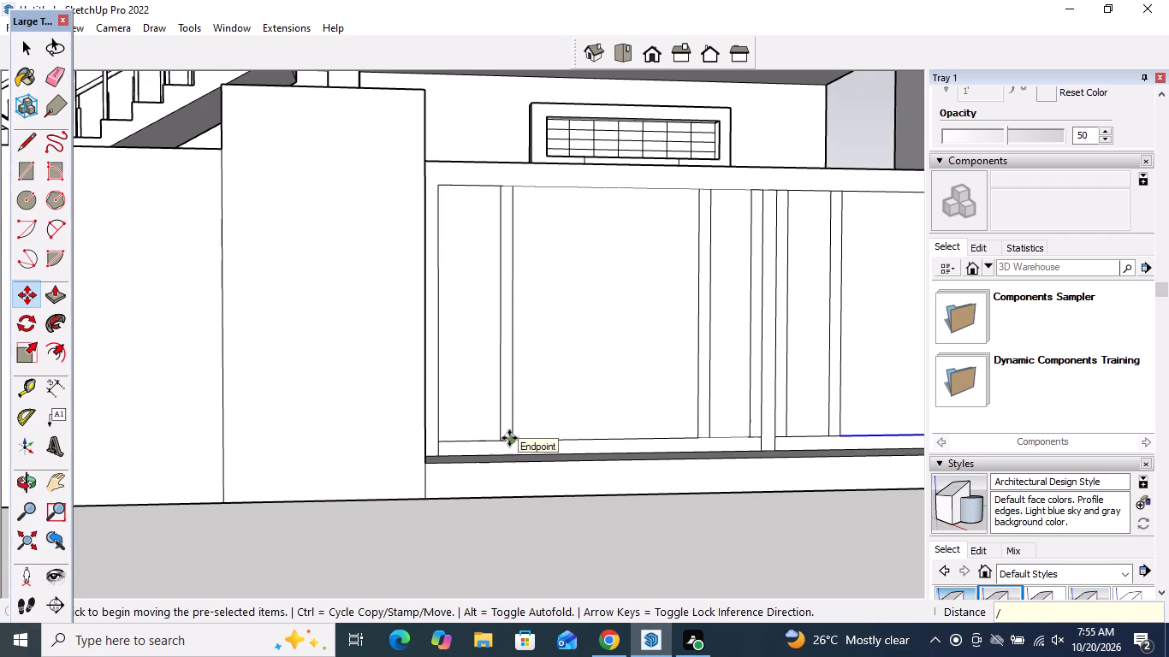
text(30)
key(Return)
key(space)
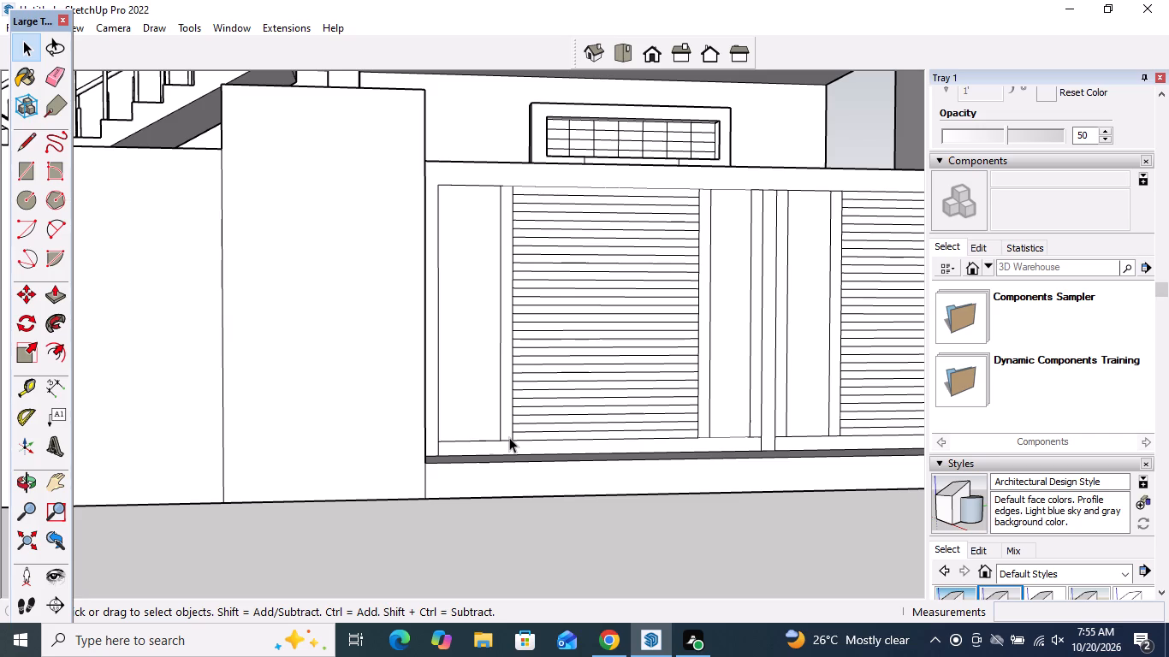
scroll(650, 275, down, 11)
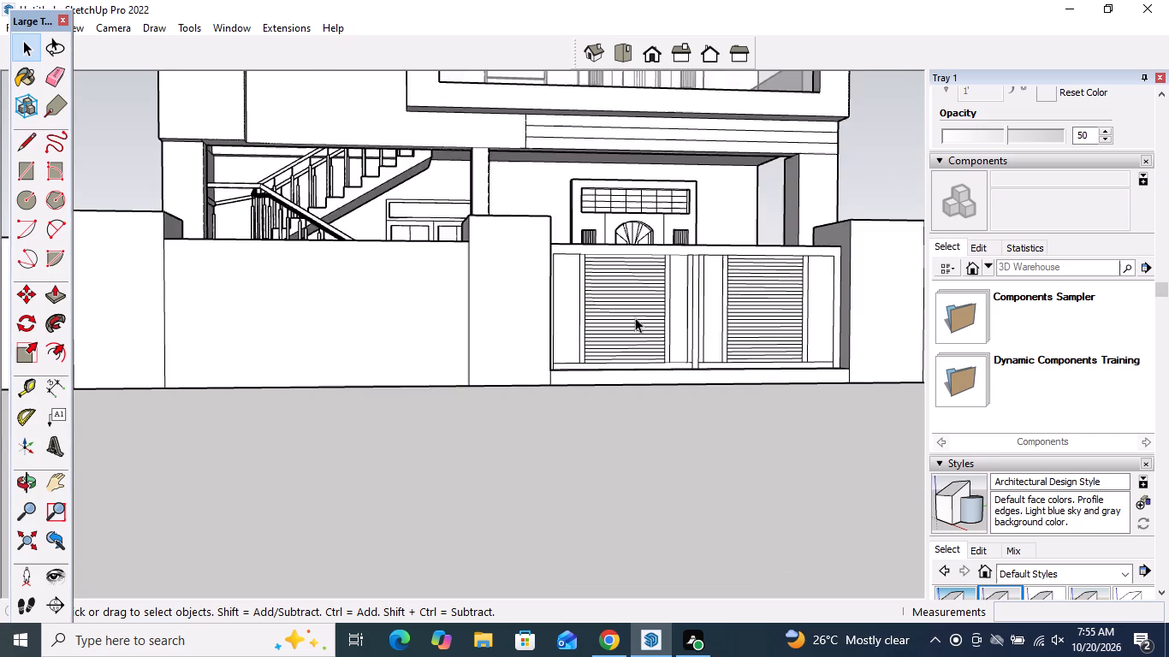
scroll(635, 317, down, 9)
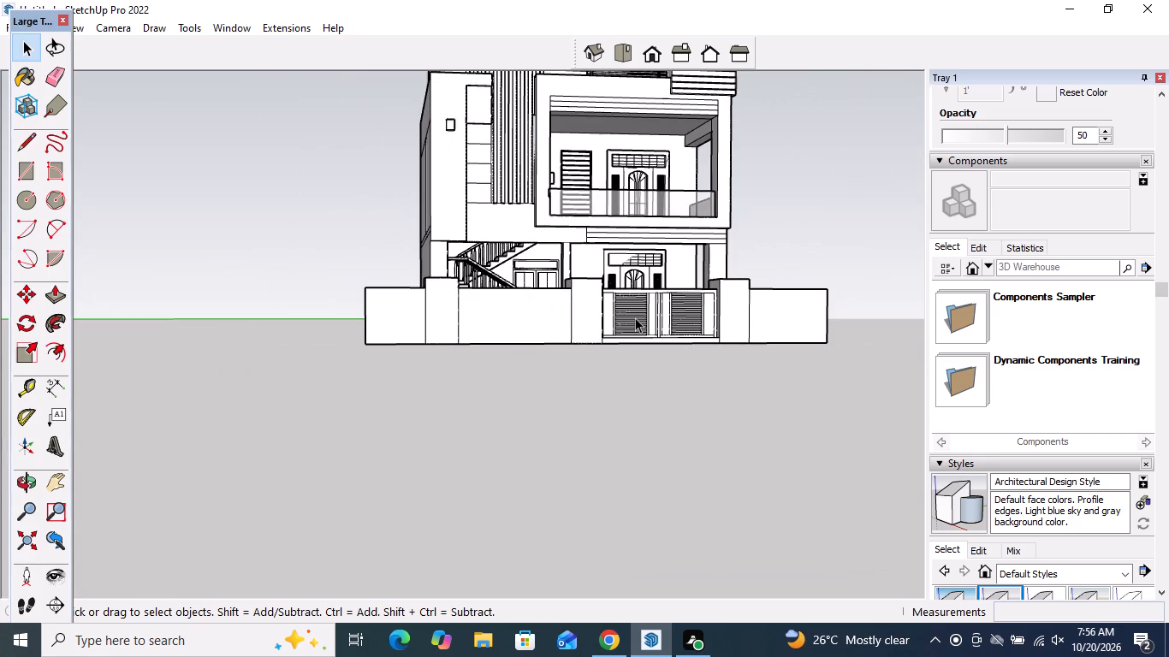
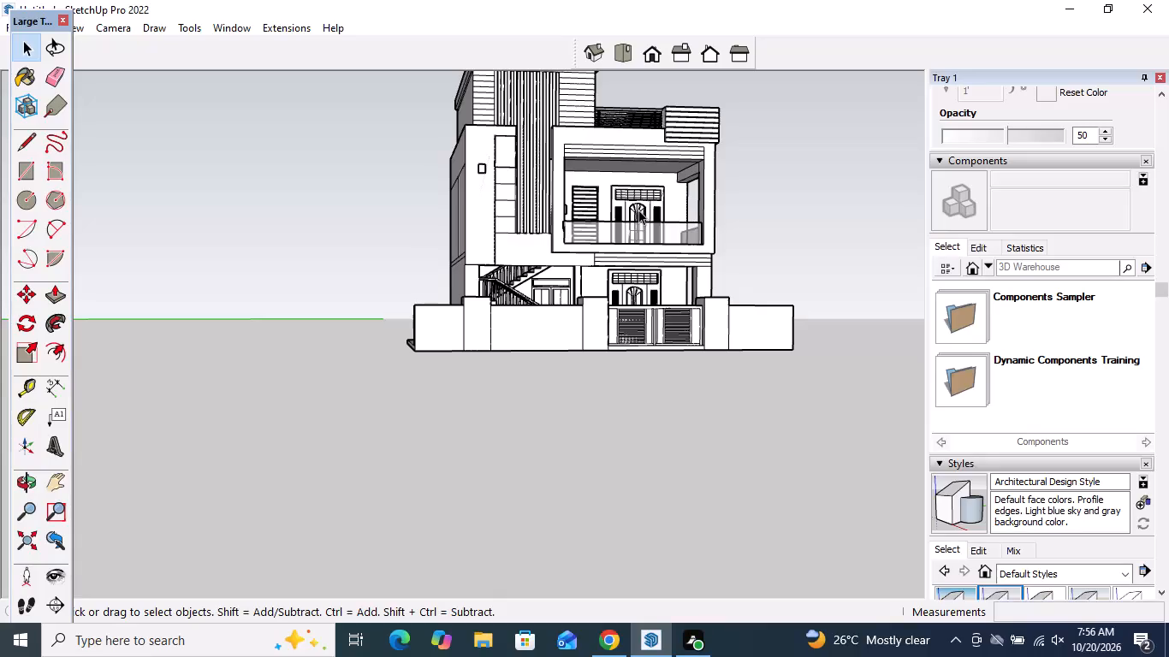
Draw a vertical line about 4' 10" long down the middle of the front wall section to the right of the gate.
scroll(733, 325, up, 3)
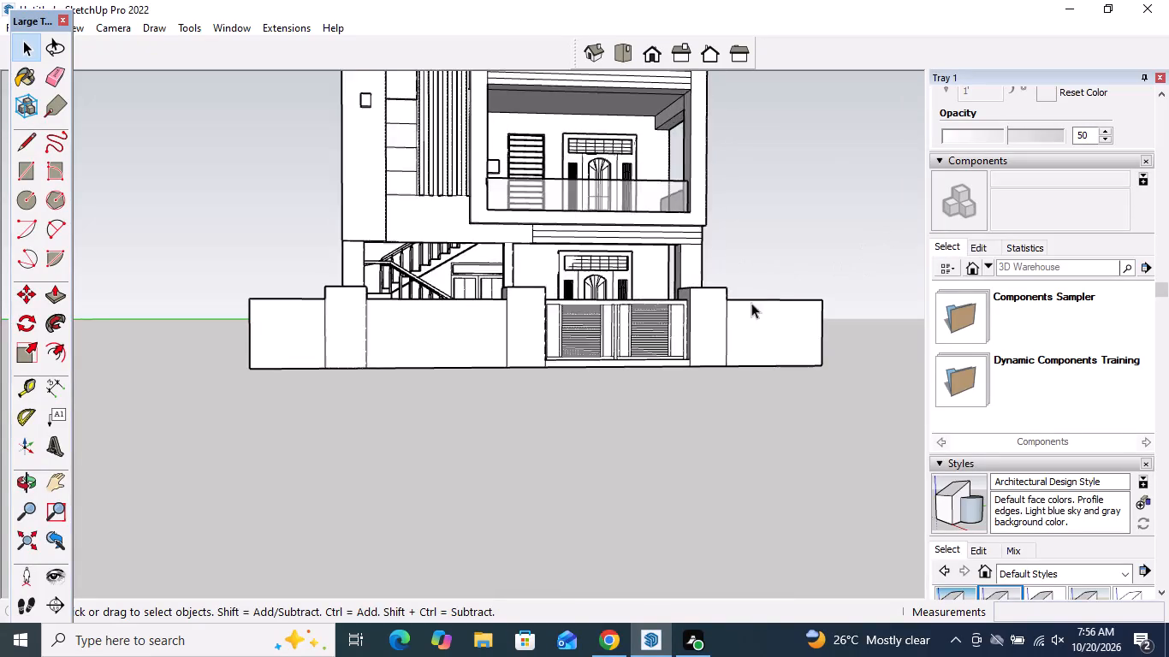
scroll(751, 303, up, 8)
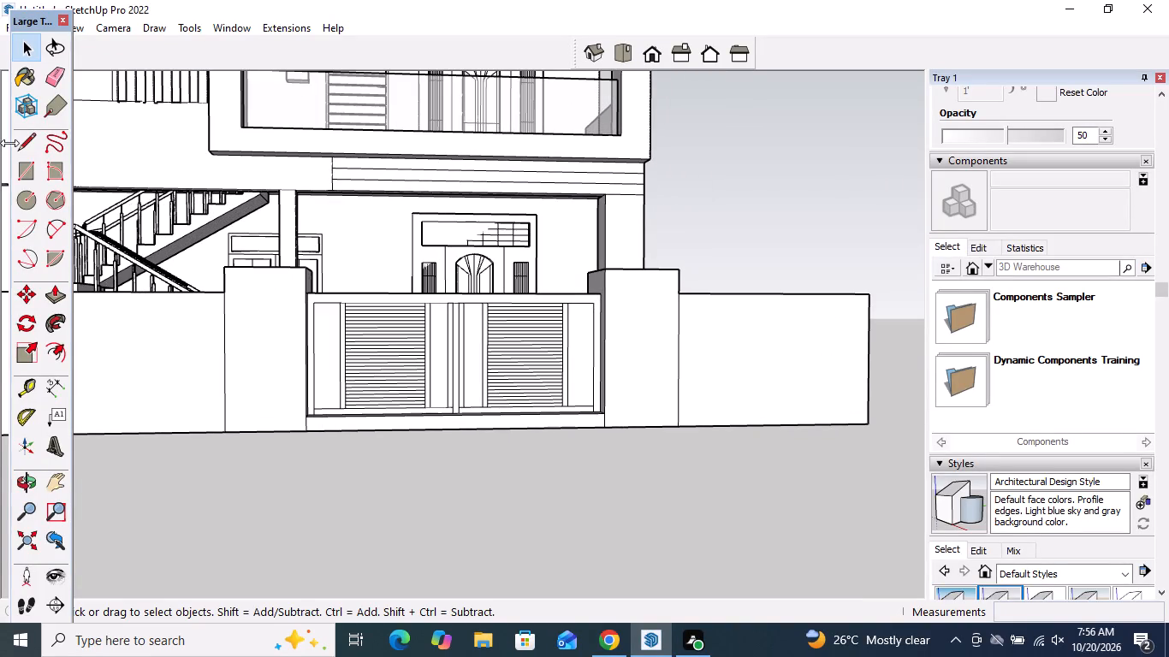
click(31, 146)
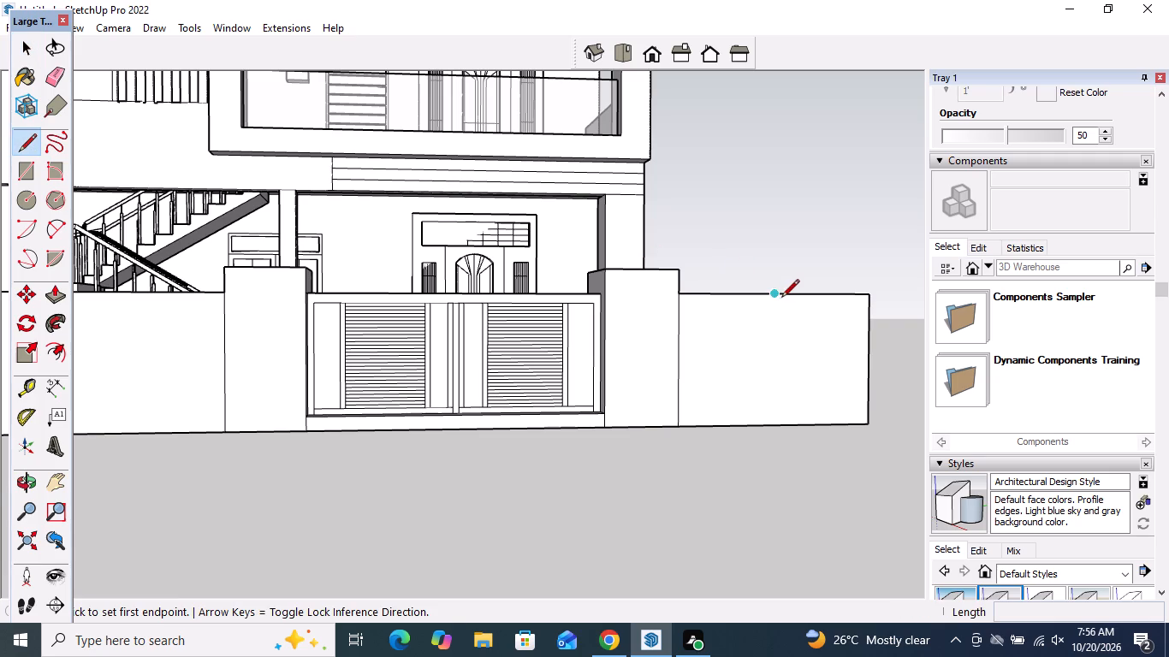
click(774, 298)
click(776, 425)
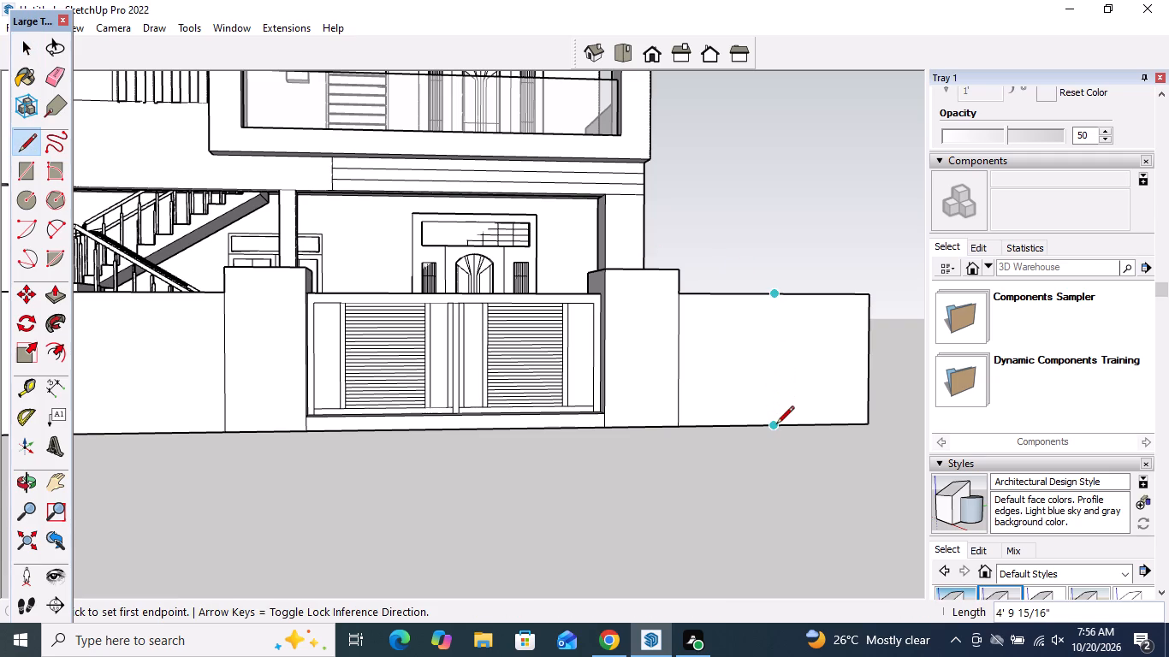
key(space)
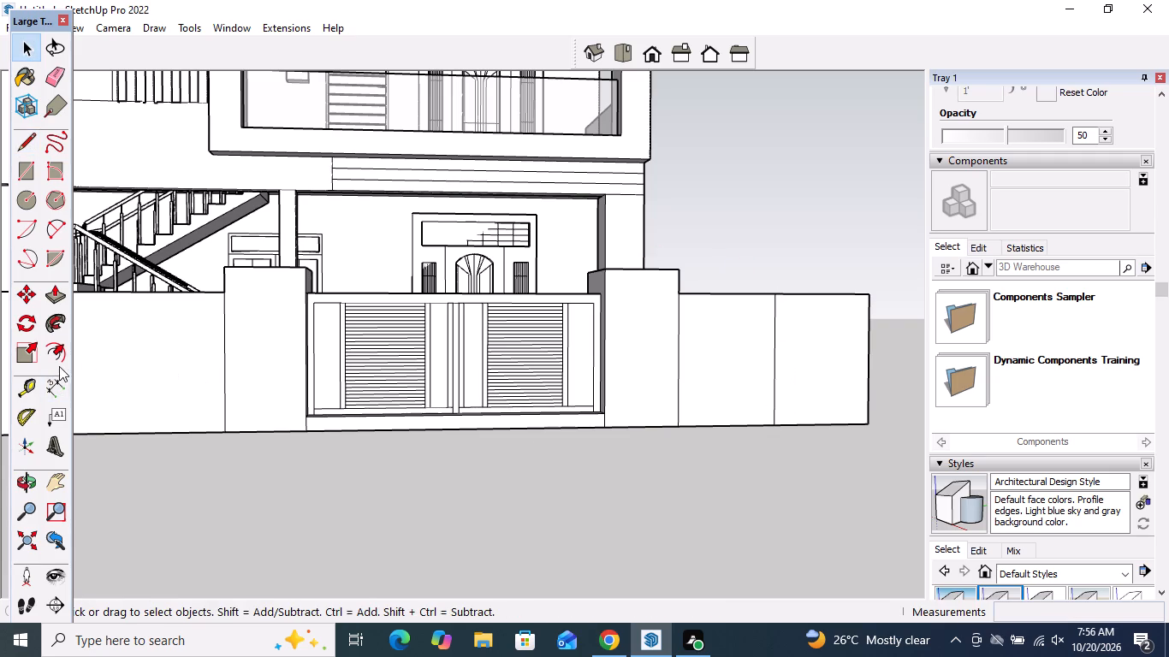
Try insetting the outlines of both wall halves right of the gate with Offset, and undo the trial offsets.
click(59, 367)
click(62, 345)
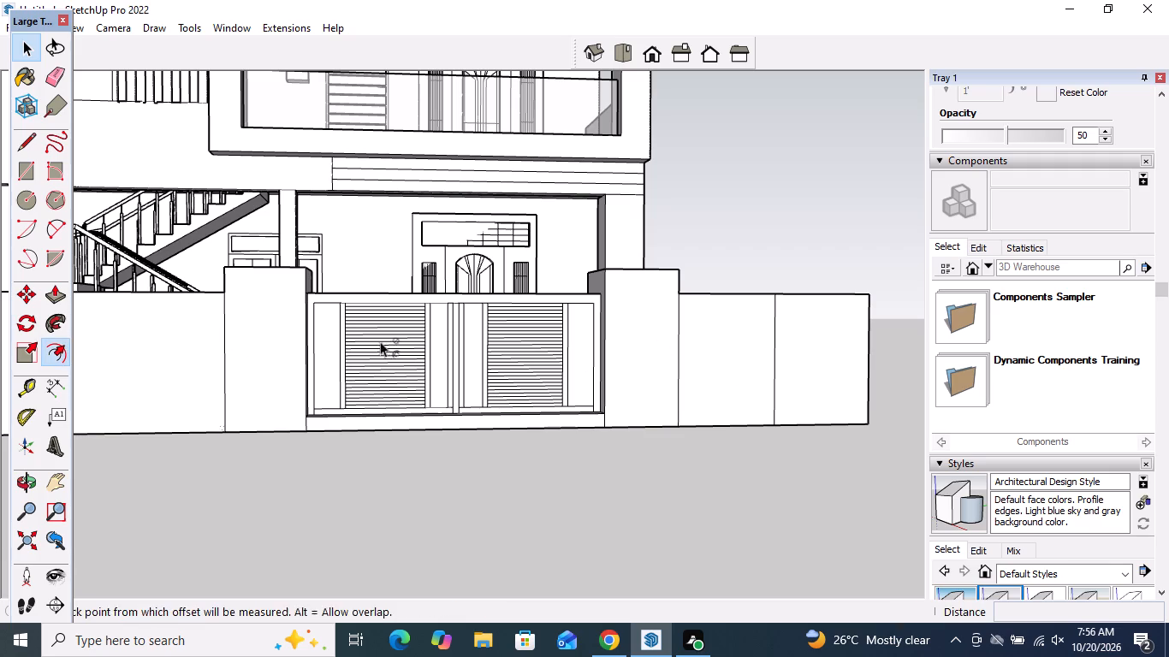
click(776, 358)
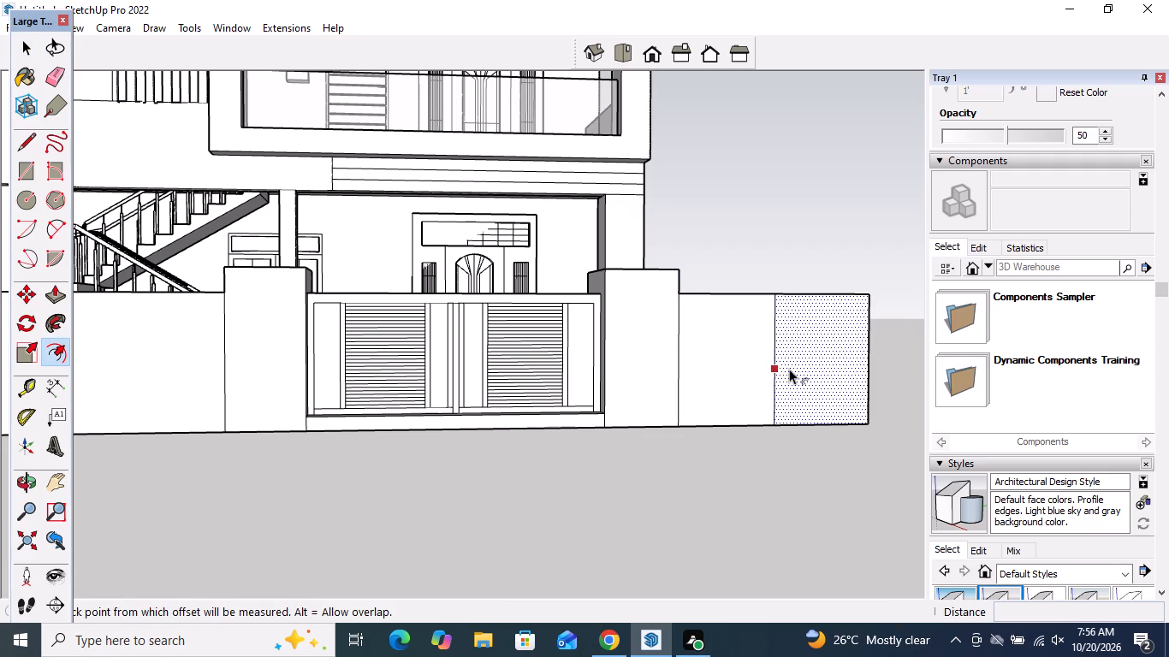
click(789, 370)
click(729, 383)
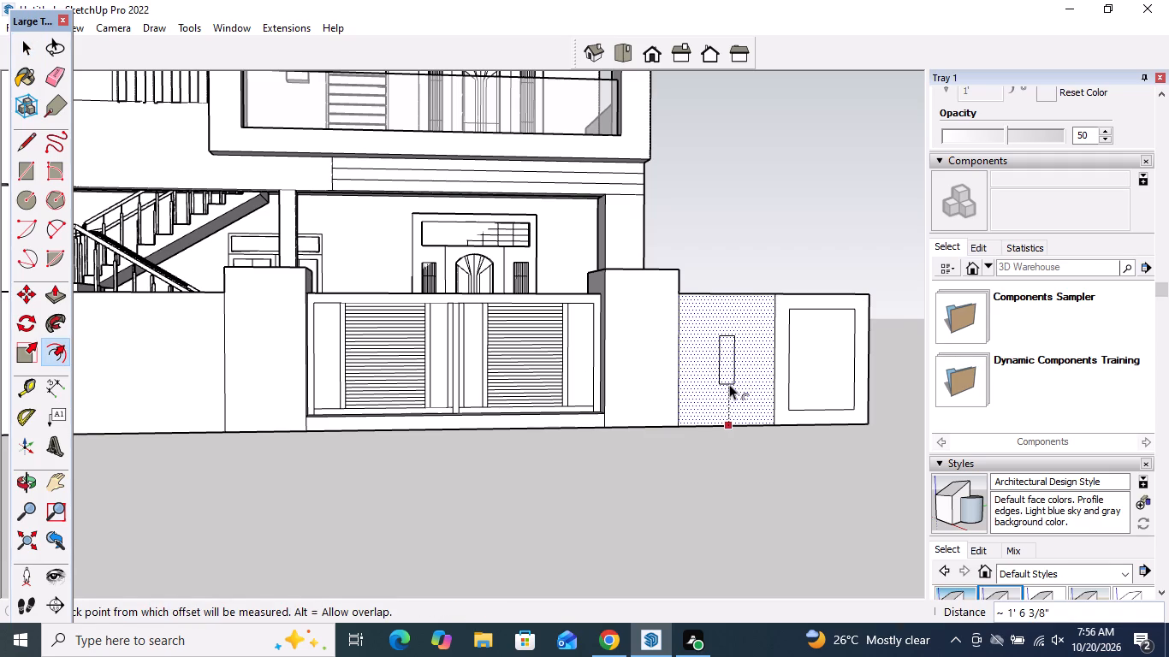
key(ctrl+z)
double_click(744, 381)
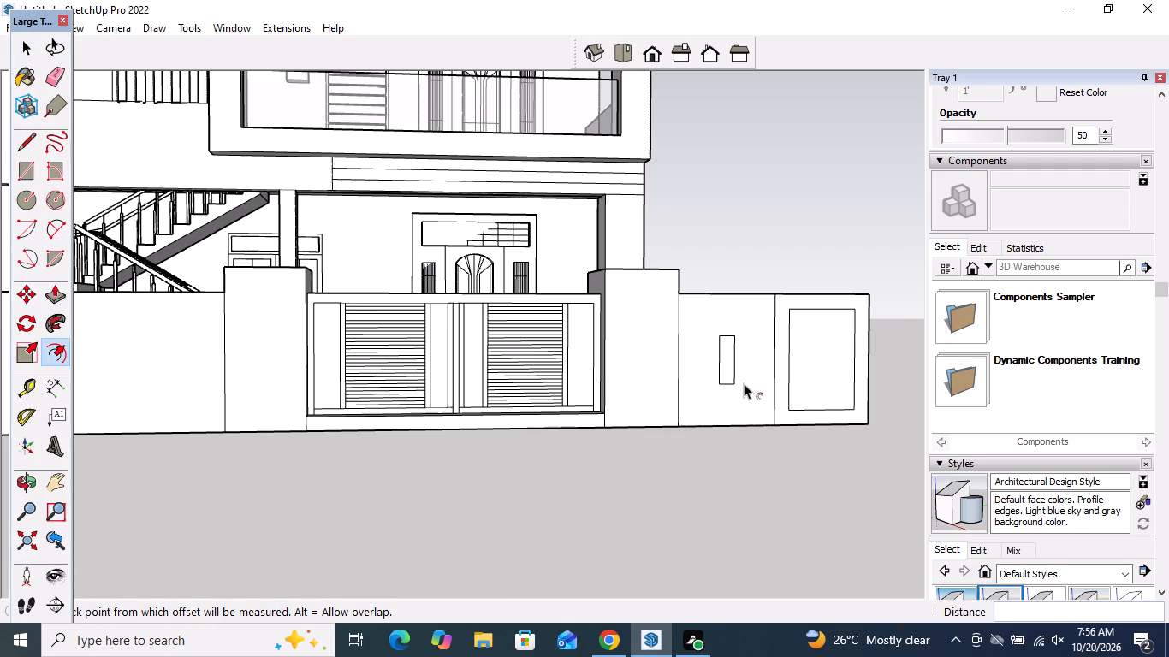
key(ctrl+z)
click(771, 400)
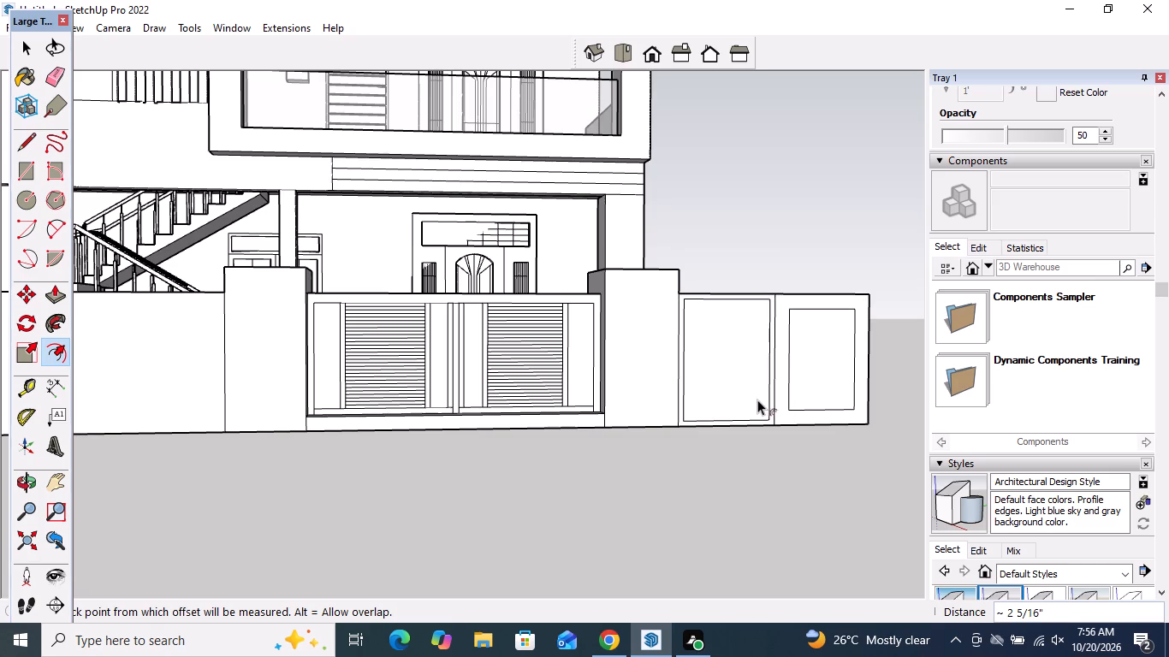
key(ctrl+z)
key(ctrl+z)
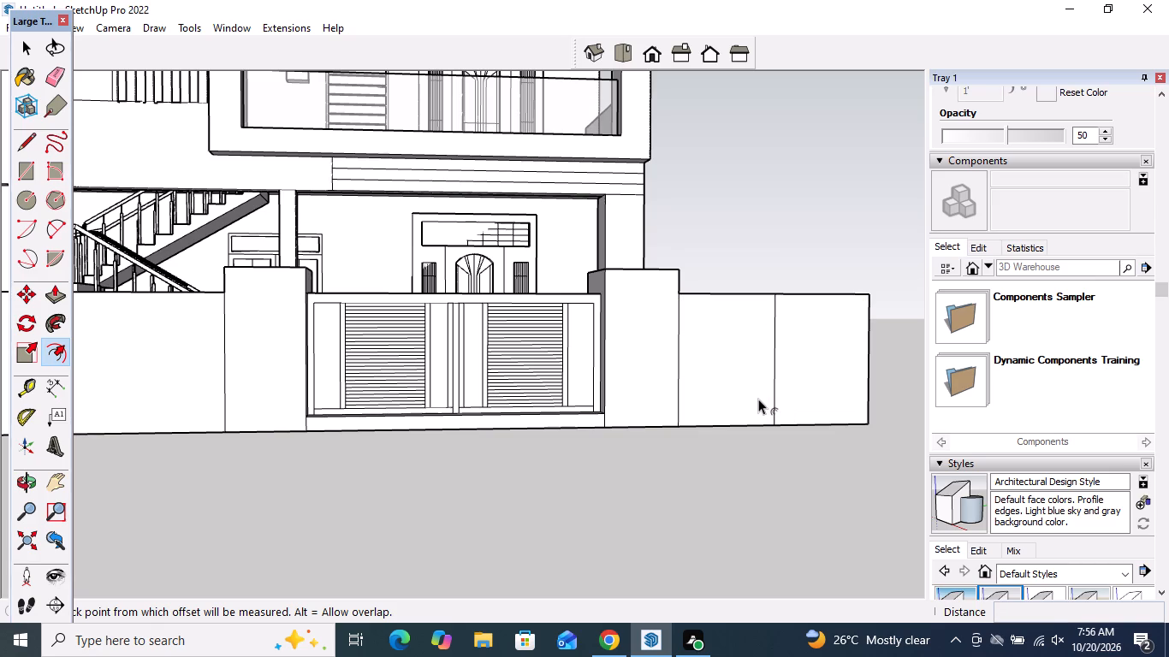
Offset the outlines of both wall halves right of the gate inward by about 7 1/2".
click(760, 400)
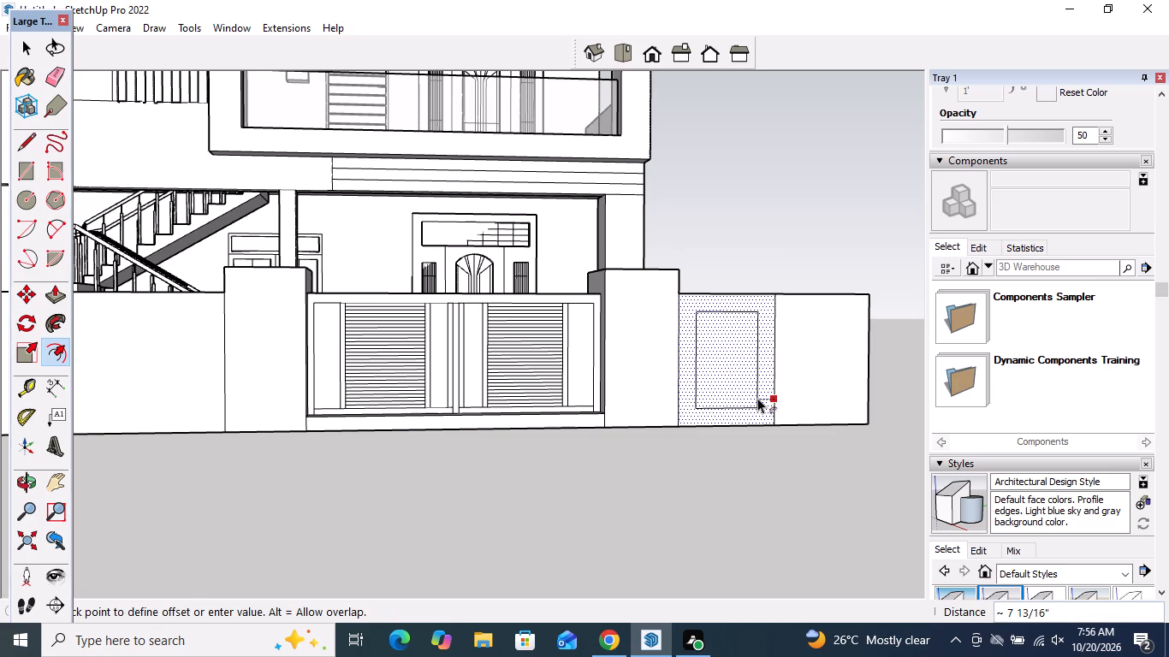
click(758, 403)
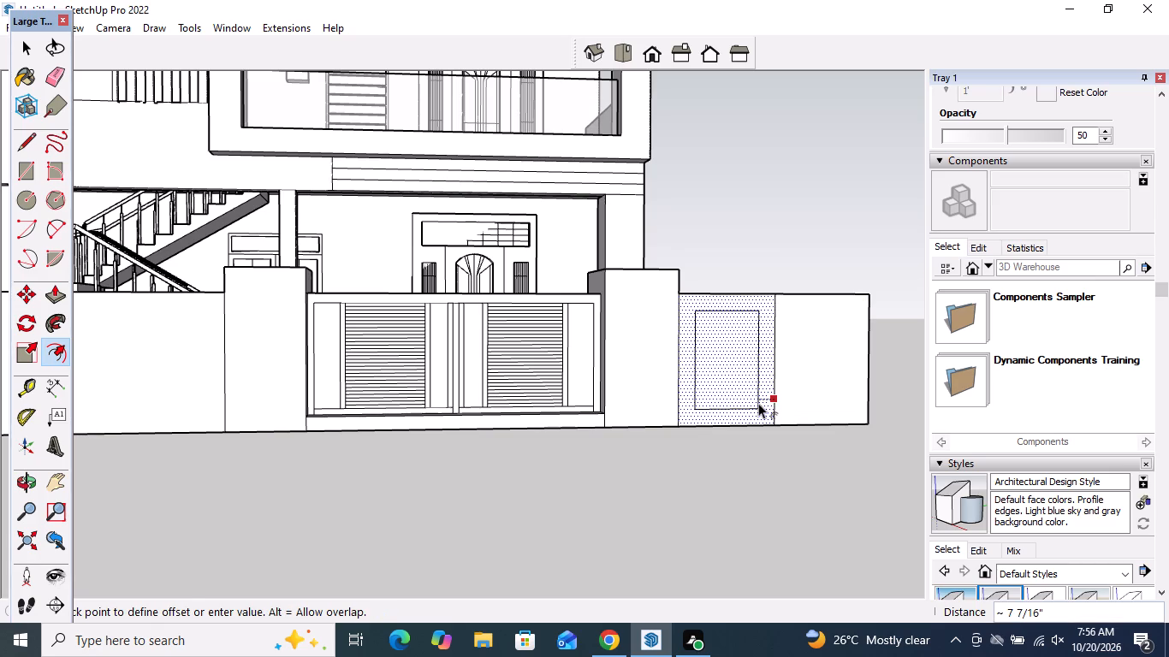
double_click(819, 406)
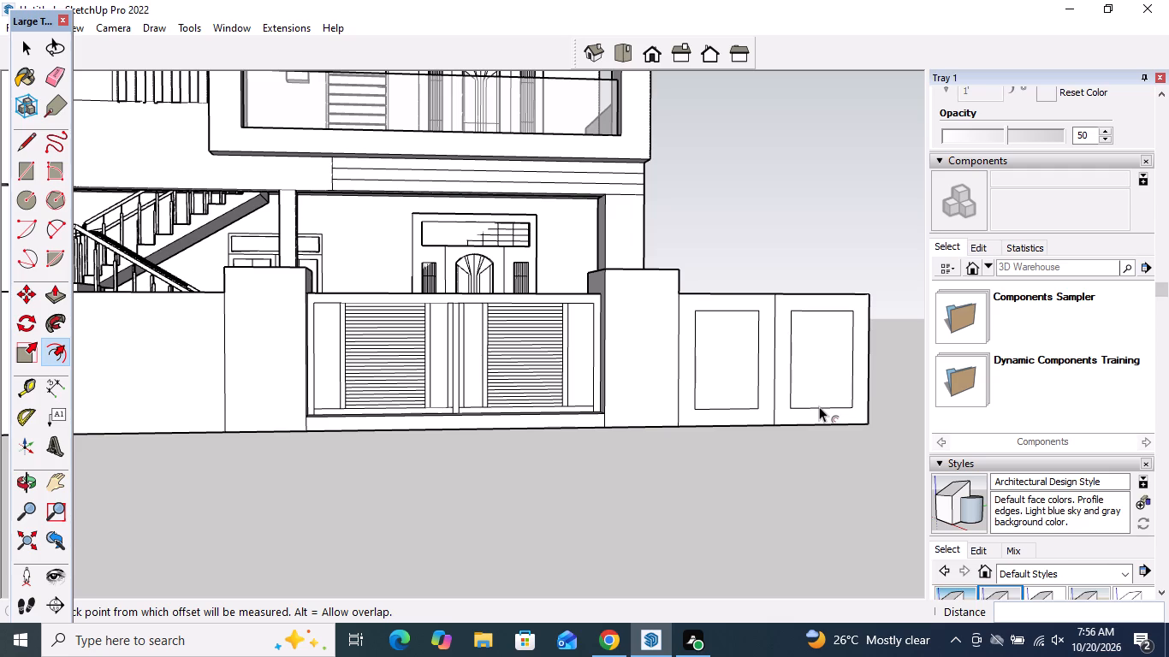
Offset each half's inset rectangle inward twice by about 4" to form concentric frames in both wall panels.
click(710, 352)
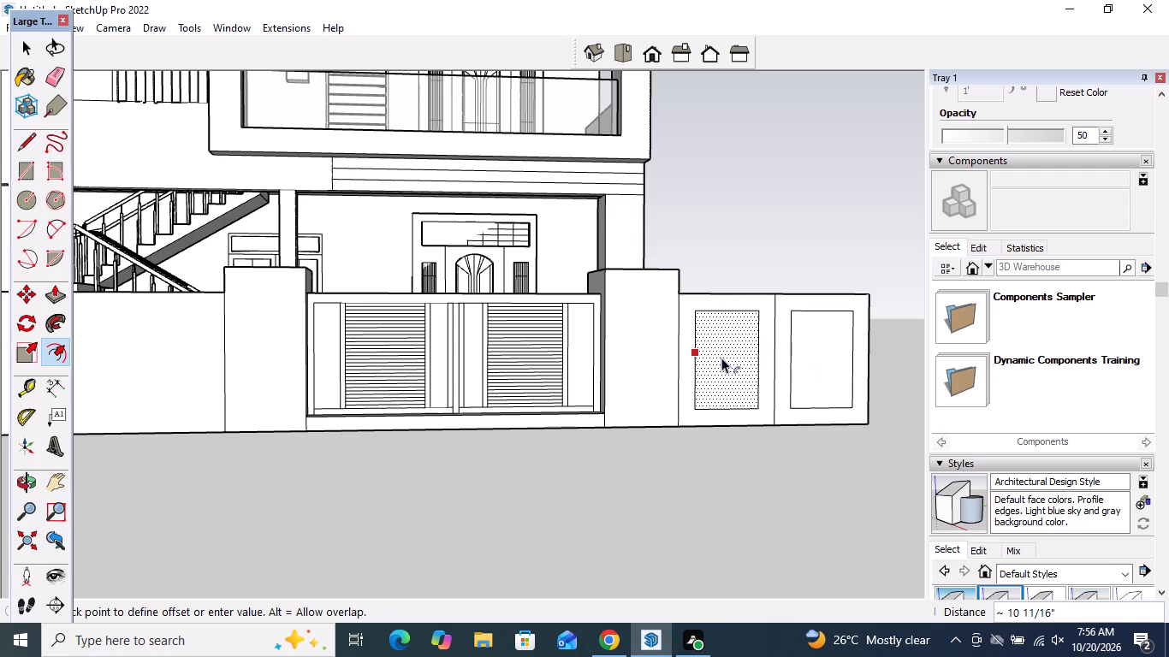
scroll(720, 362, up, 10)
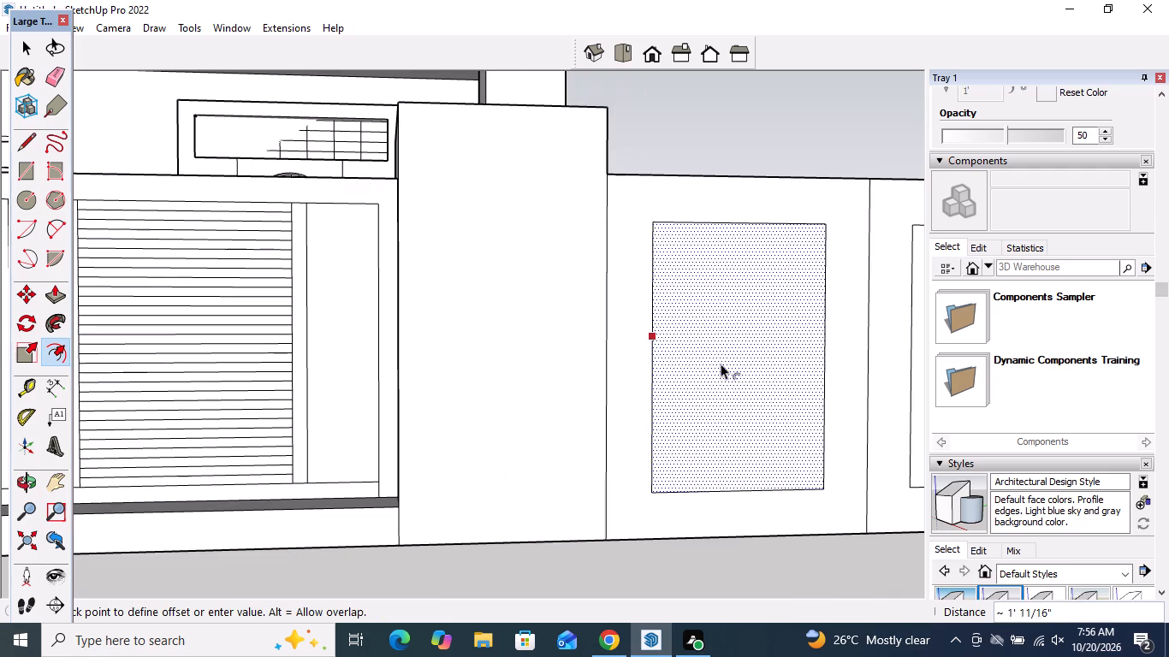
click(675, 365)
scroll(675, 365, down, 5)
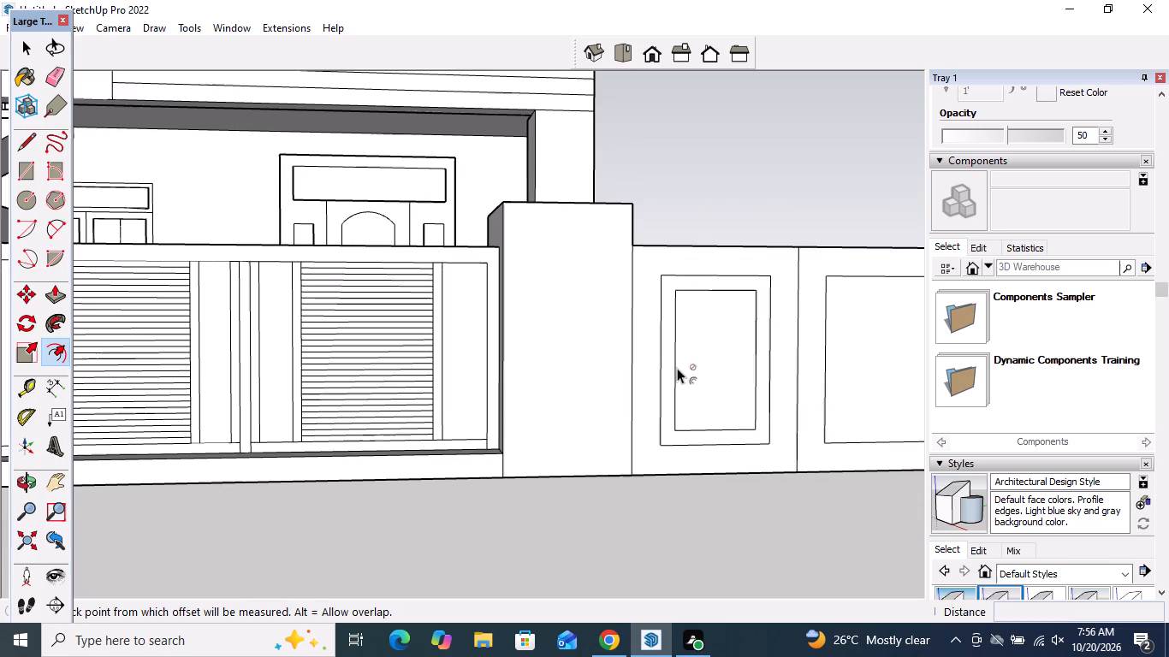
double_click(844, 363)
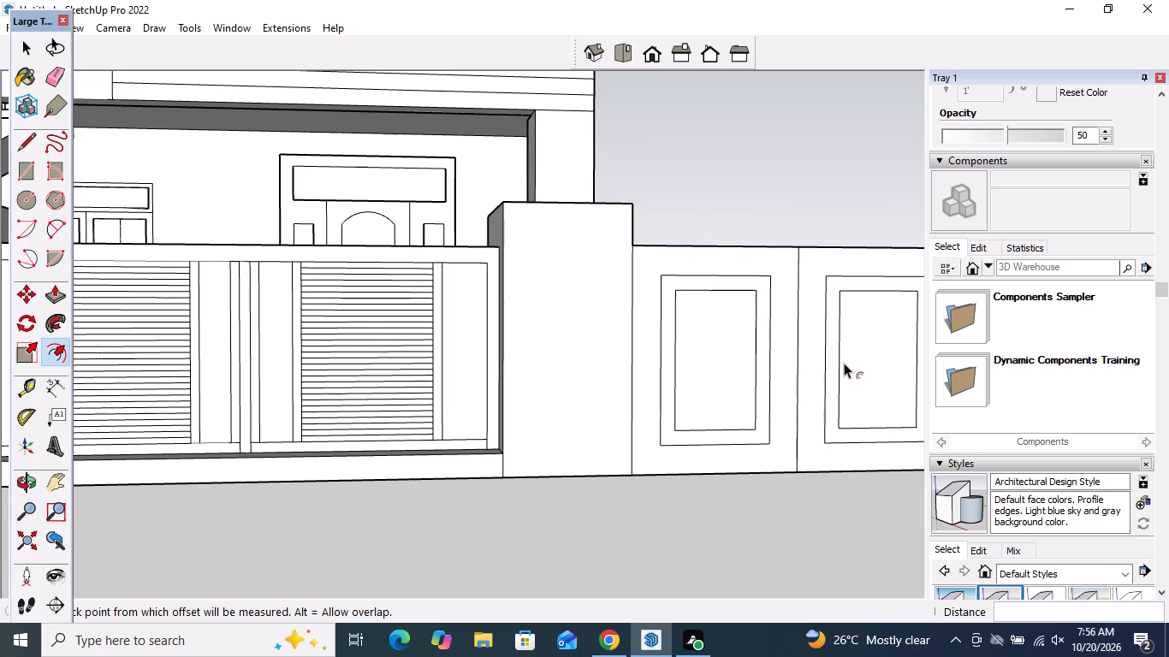
double_click(712, 366)
double_click(895, 370)
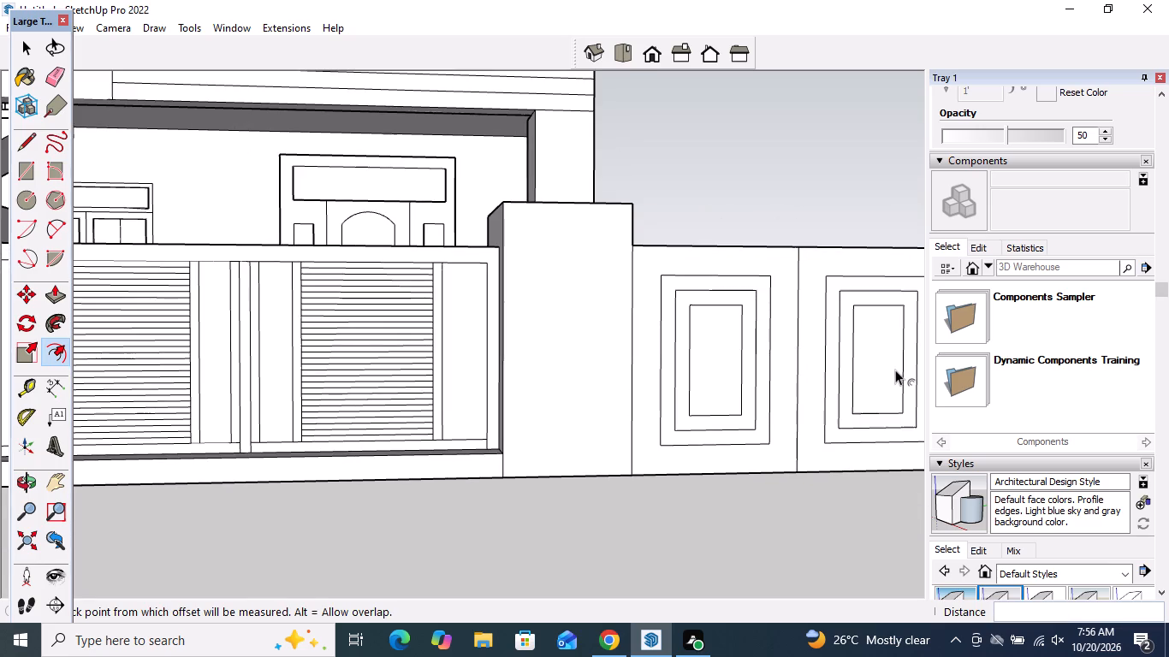
key(space)
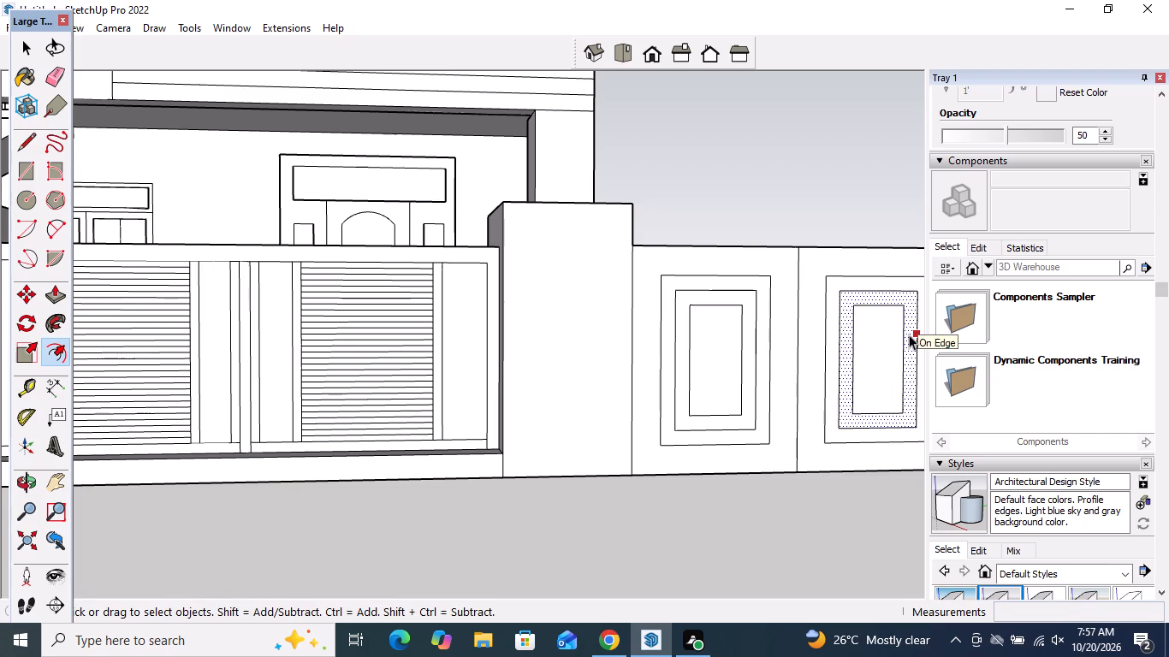
Draw two crossing diagonals, each about 4' 4" long, between the outermost frame's corners in the wall panel nearest the gate.
scroll(617, 298, down, 3)
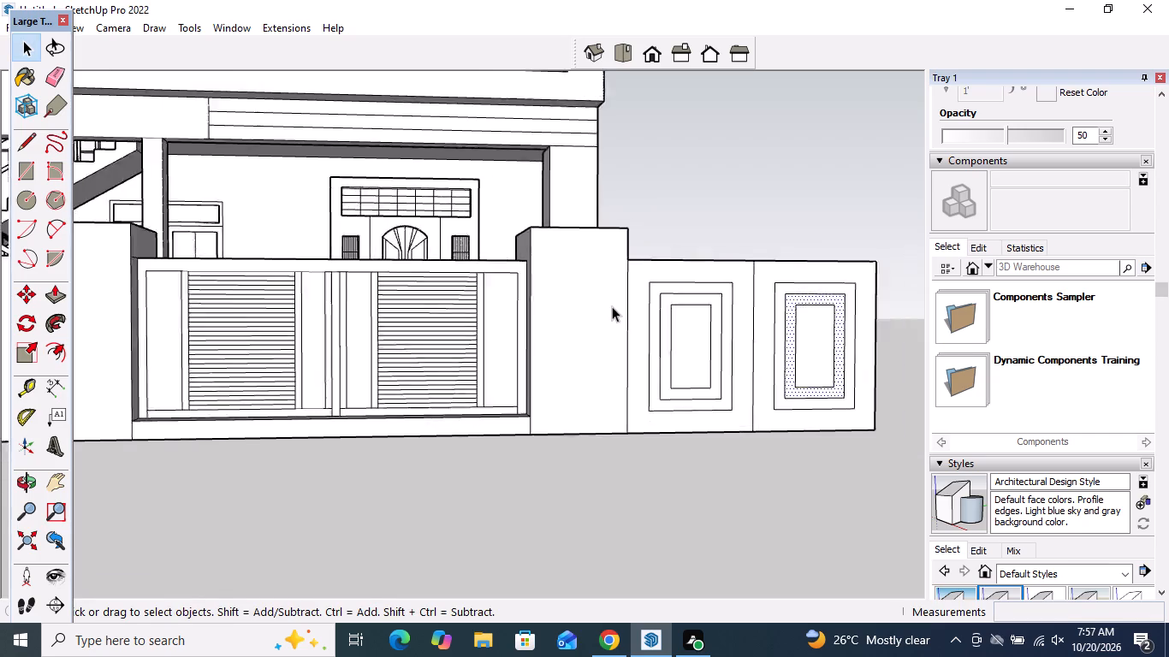
scroll(612, 306, down, 2)
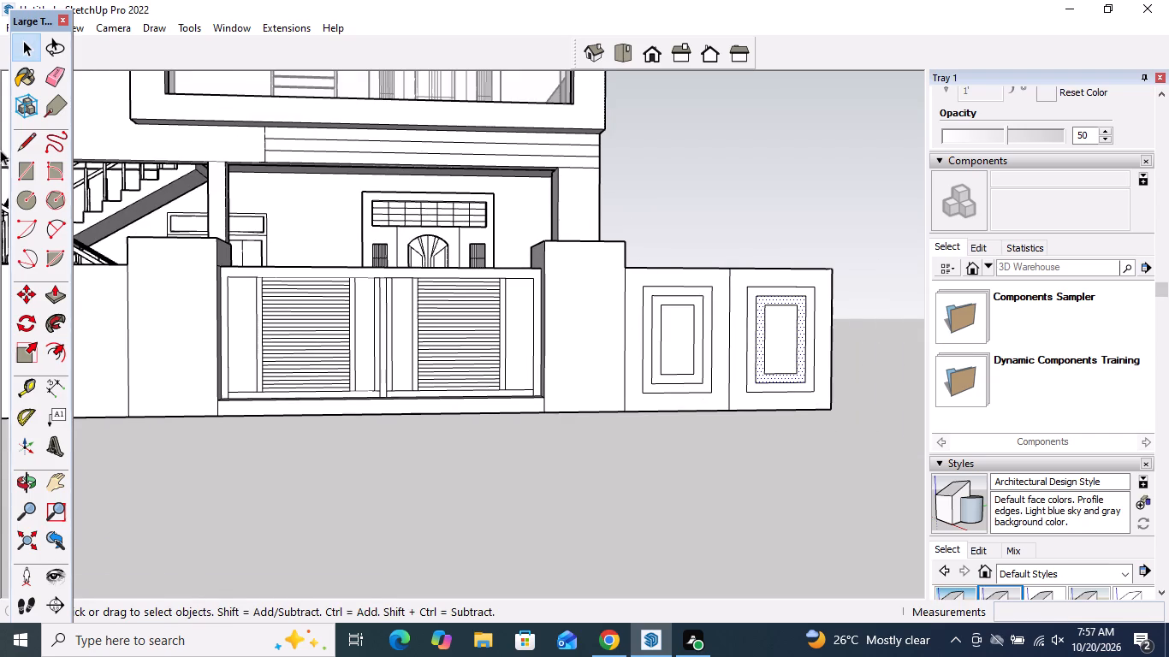
click(28, 139)
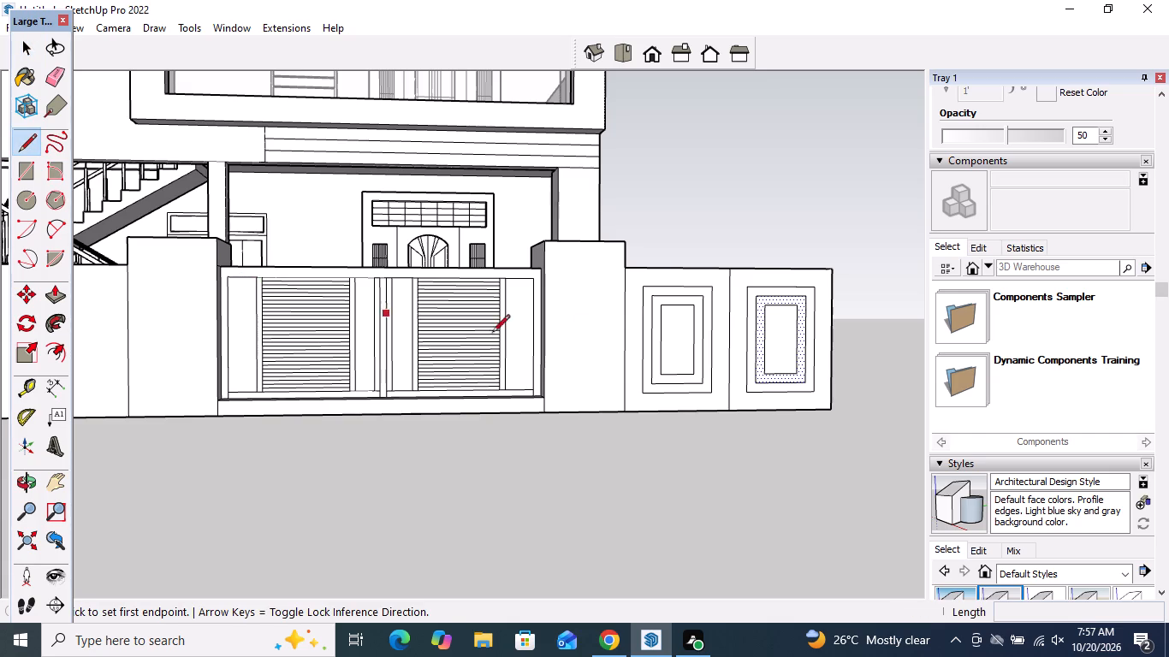
scroll(814, 342, up, 4)
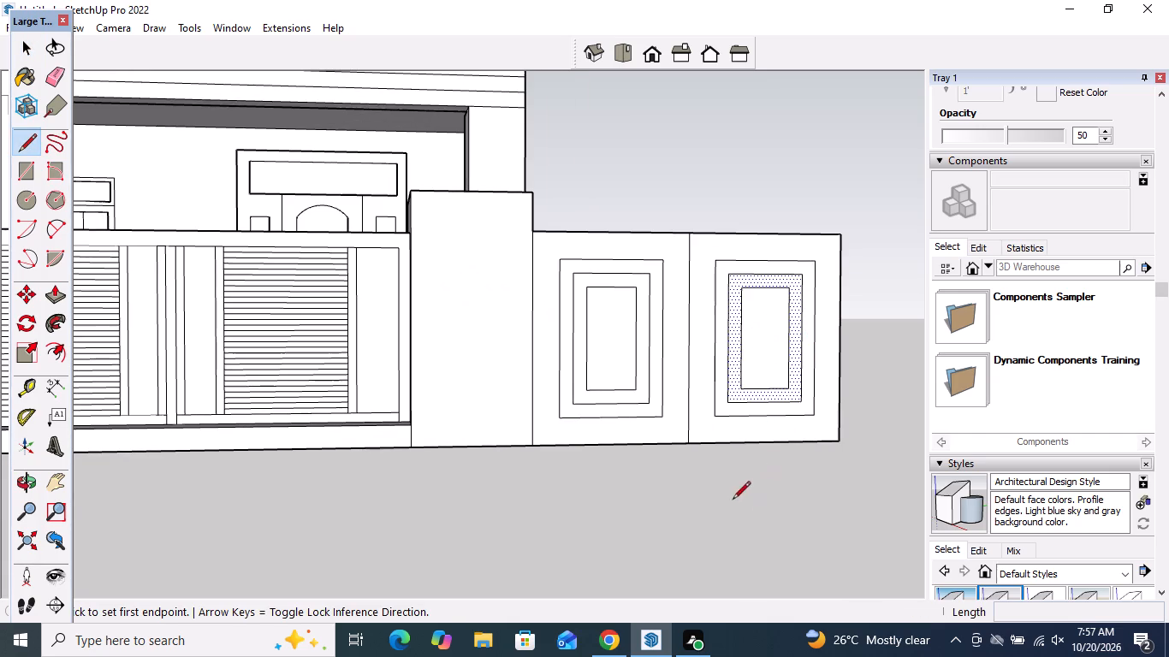
click(560, 265)
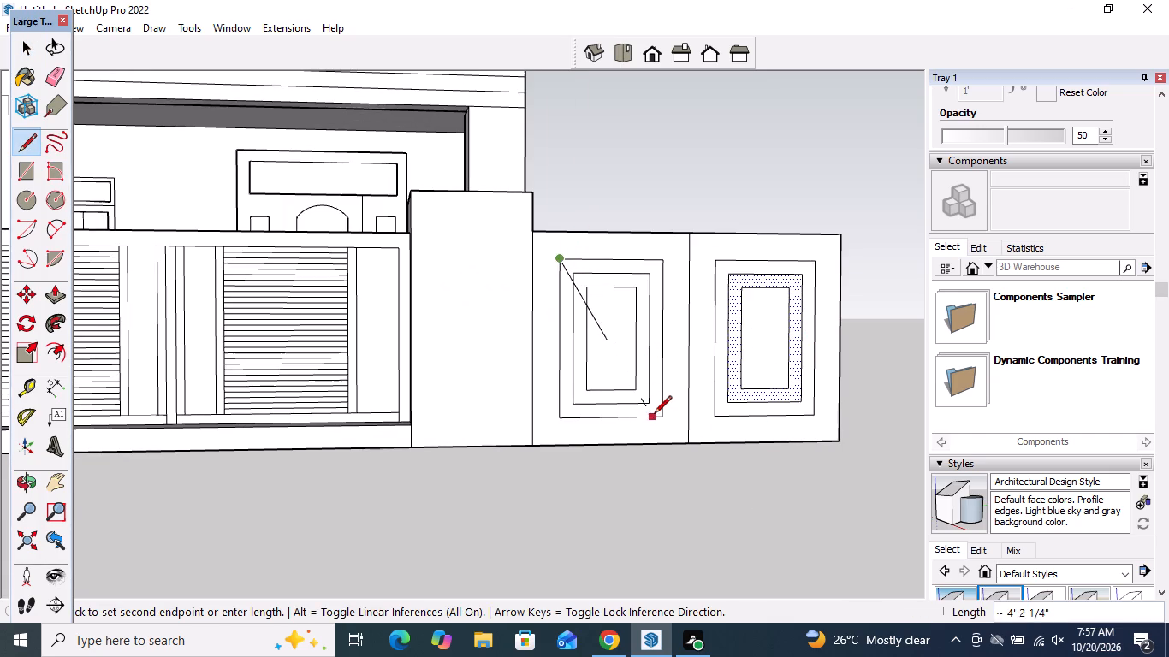
click(660, 416)
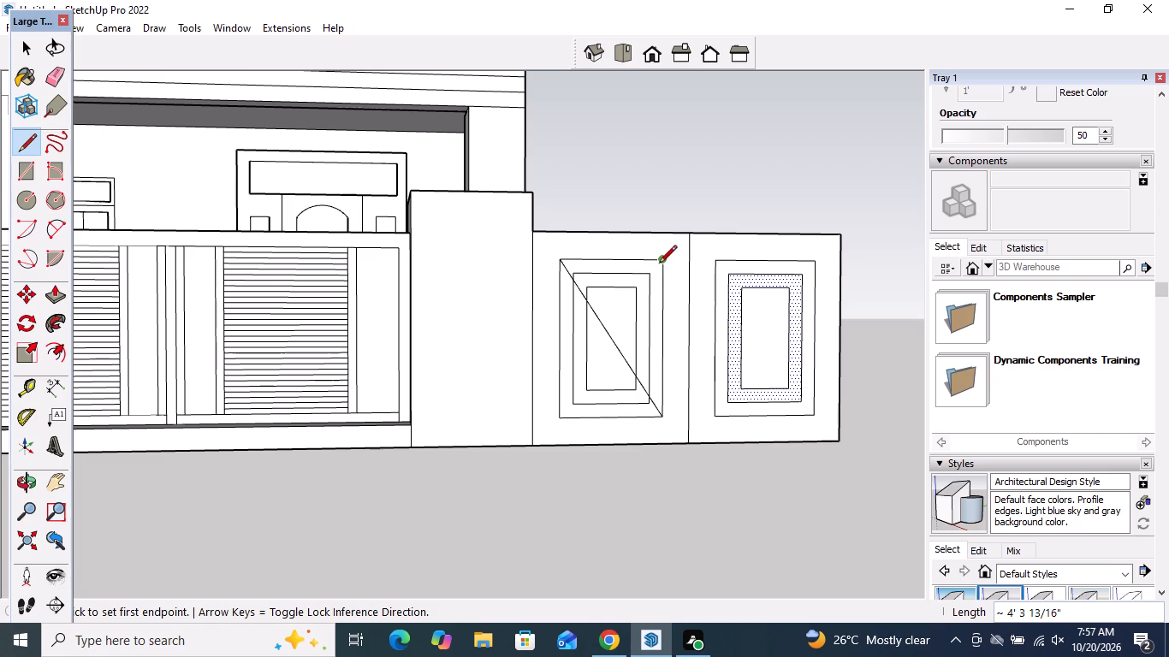
click(659, 263)
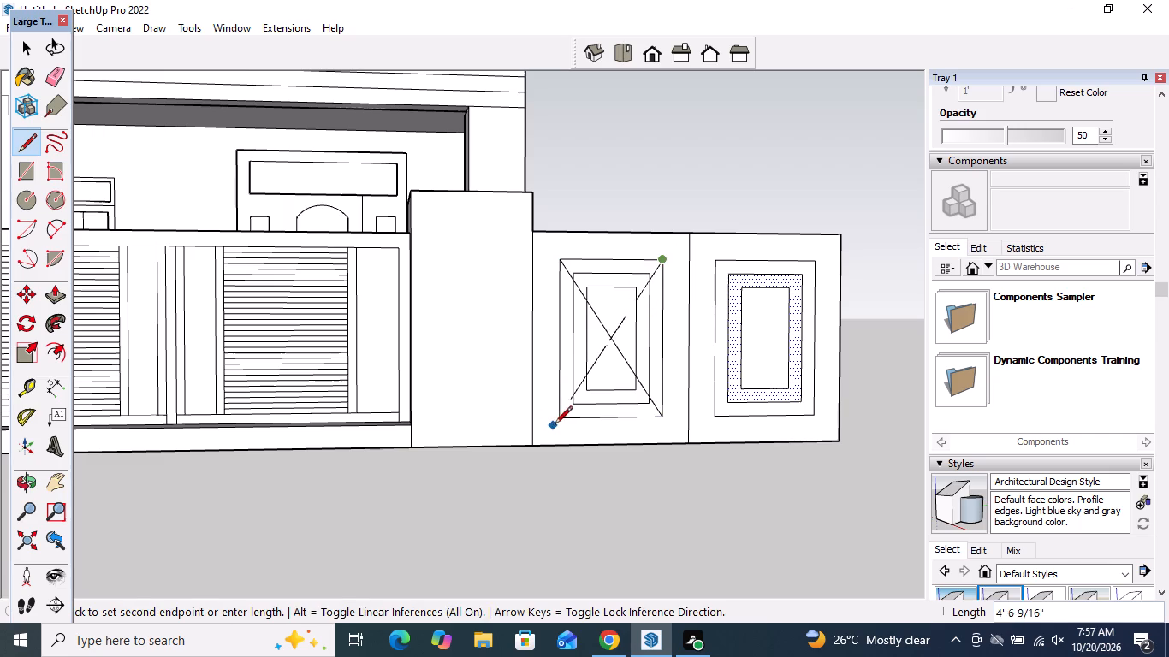
click(560, 418)
Draw two crossing diagonals, each about 4' 4" long, between the outermost frame's corners in the wall's end panel.
click(712, 417)
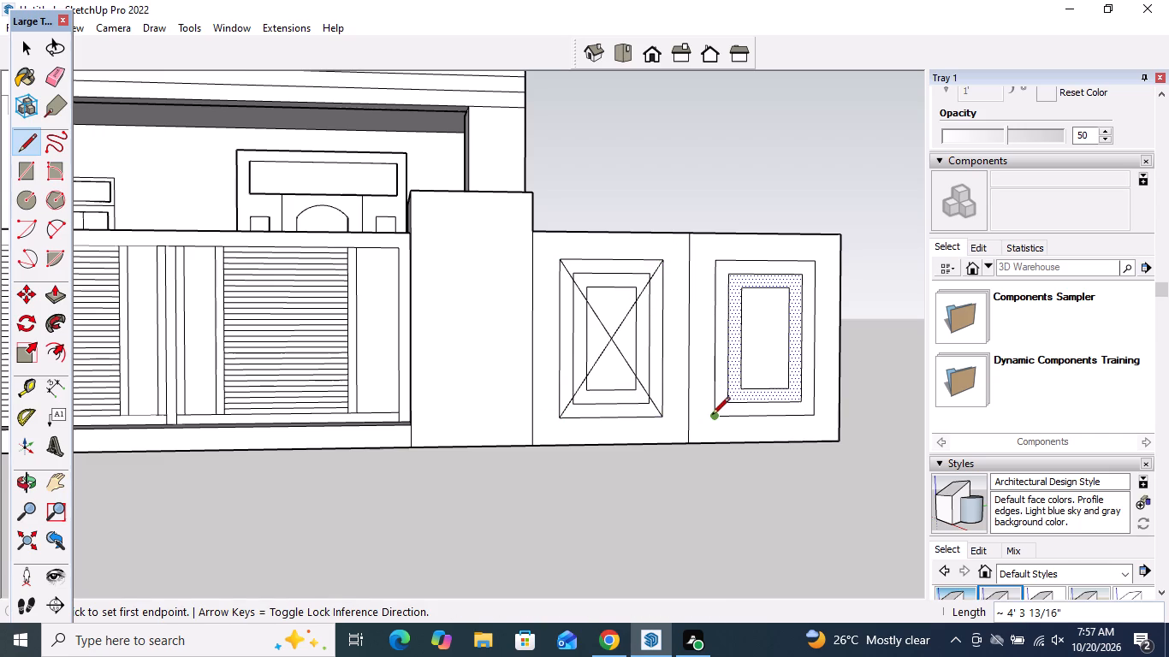
click(813, 265)
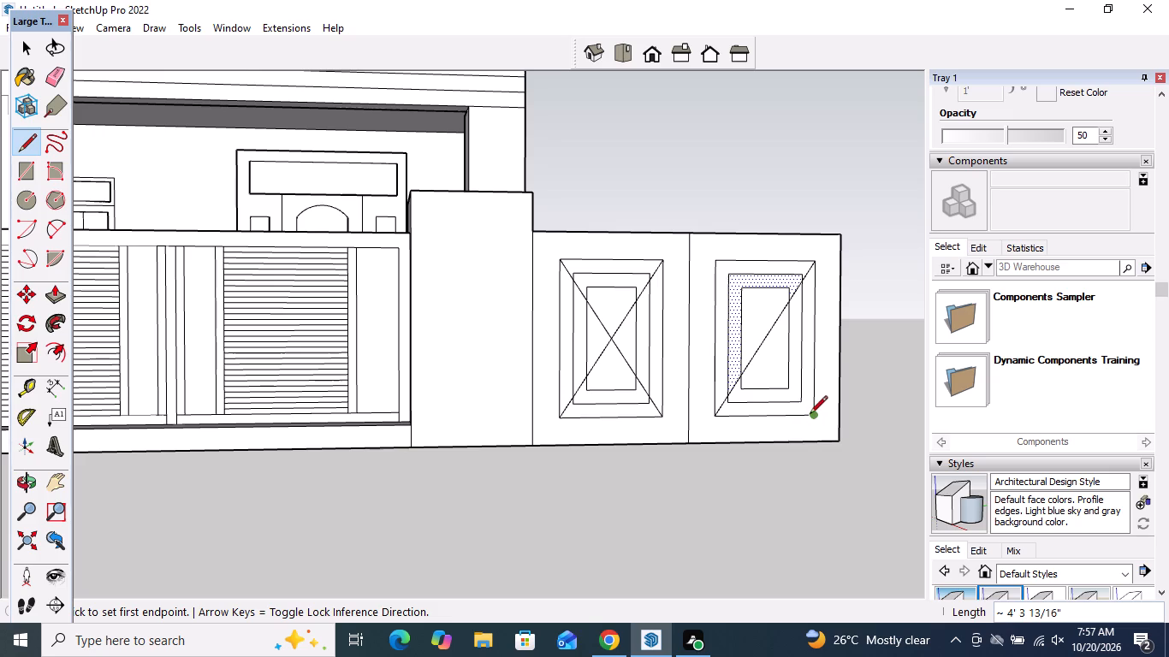
drag(810, 416, 811, 405)
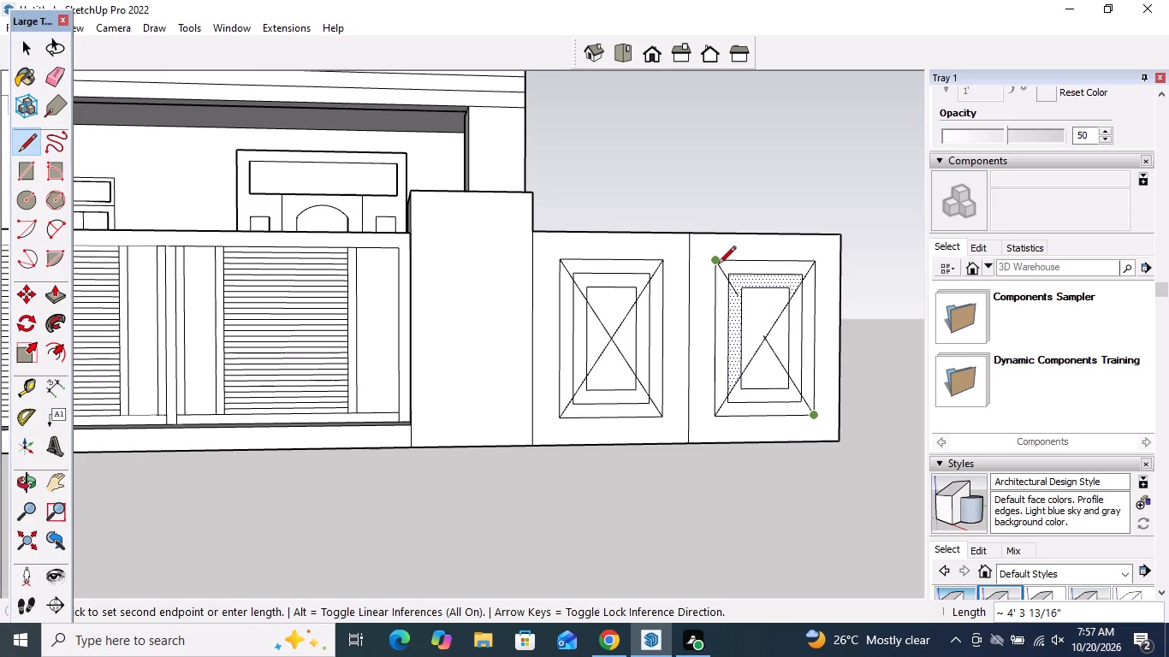
click(718, 265)
key(space)
scroll(784, 397, down, 3)
click(857, 376)
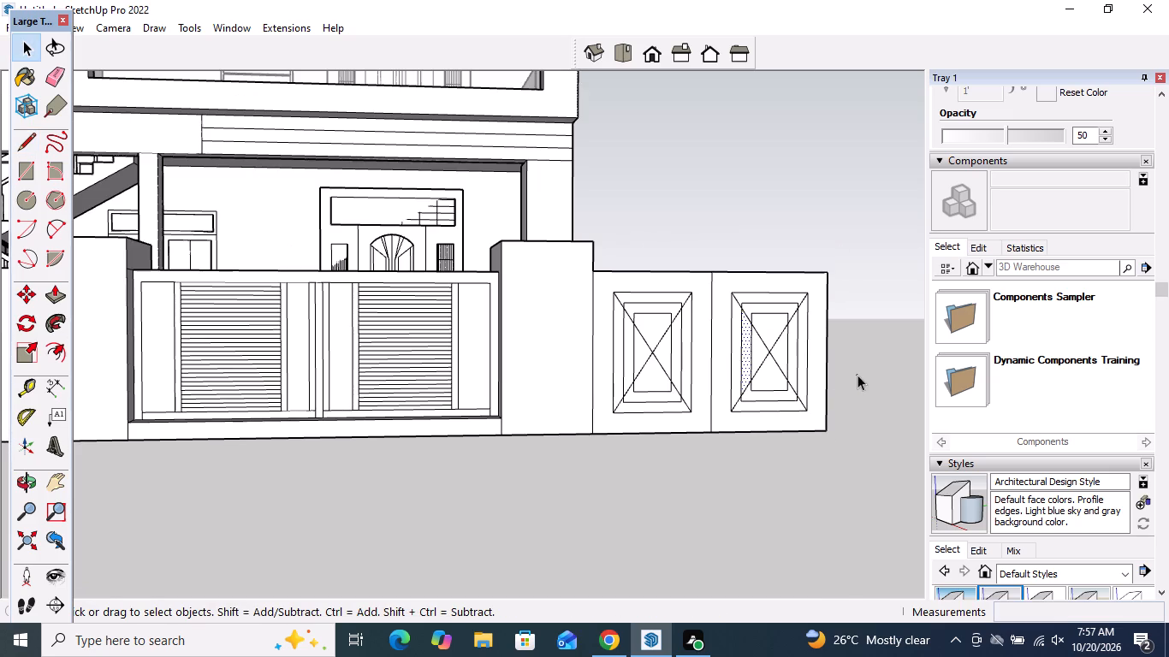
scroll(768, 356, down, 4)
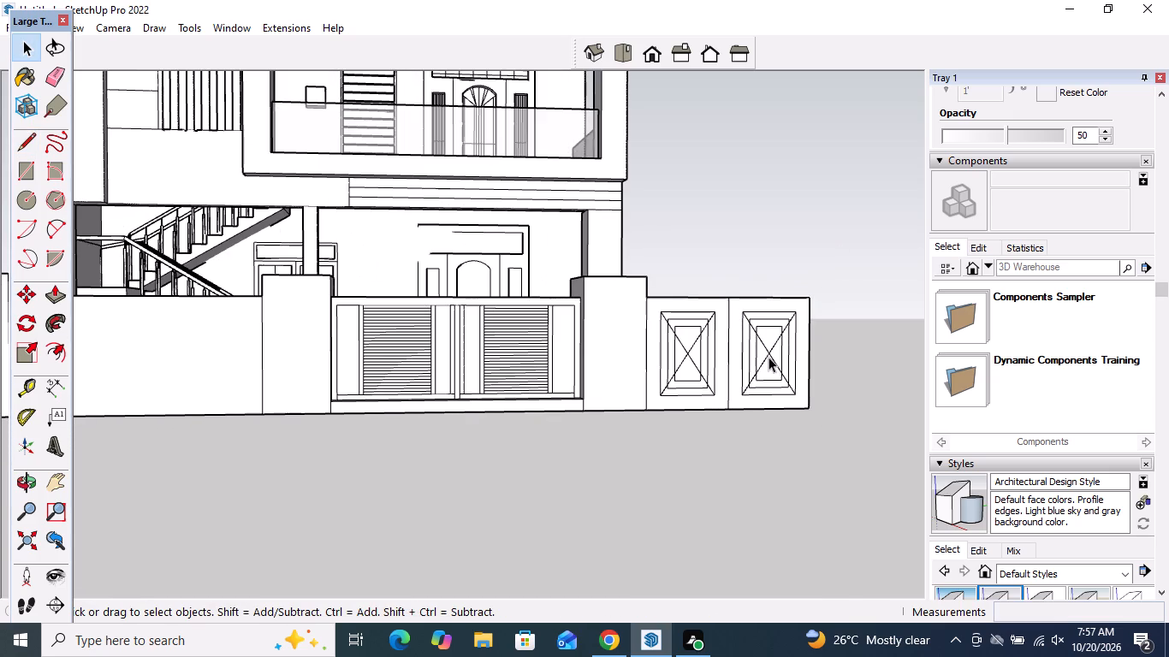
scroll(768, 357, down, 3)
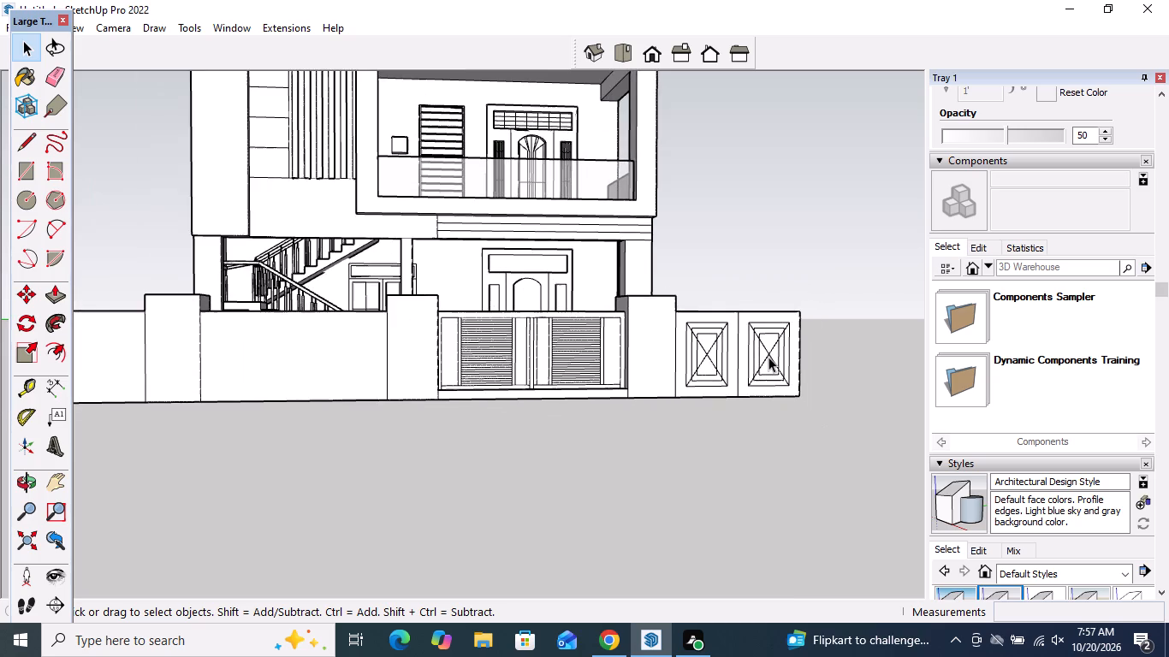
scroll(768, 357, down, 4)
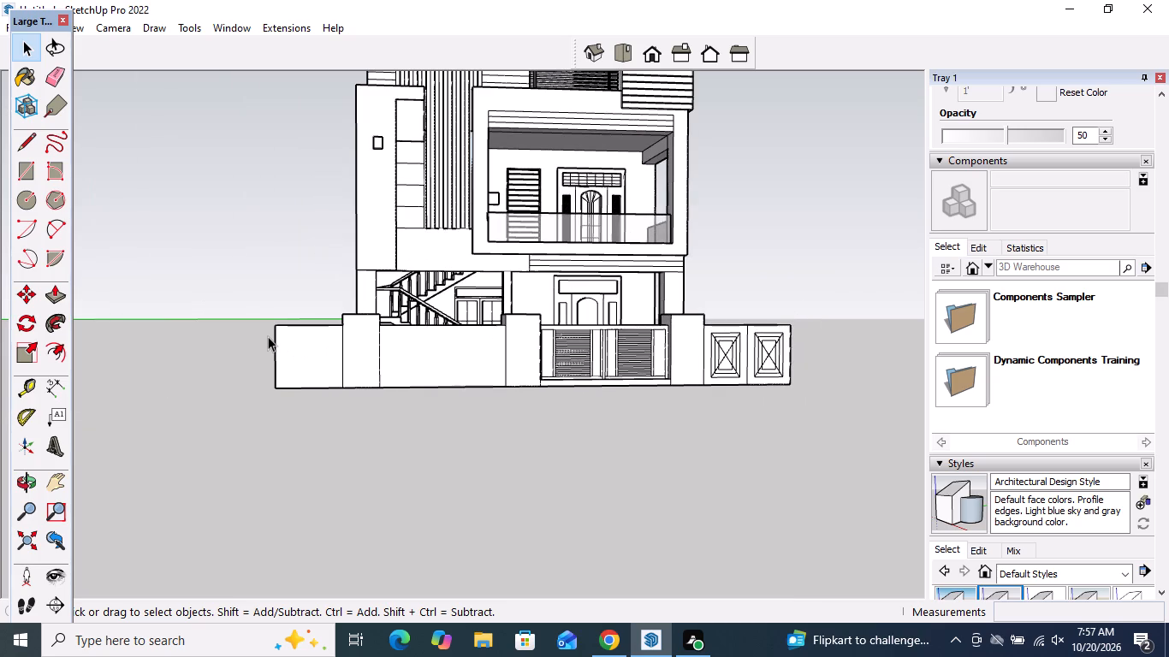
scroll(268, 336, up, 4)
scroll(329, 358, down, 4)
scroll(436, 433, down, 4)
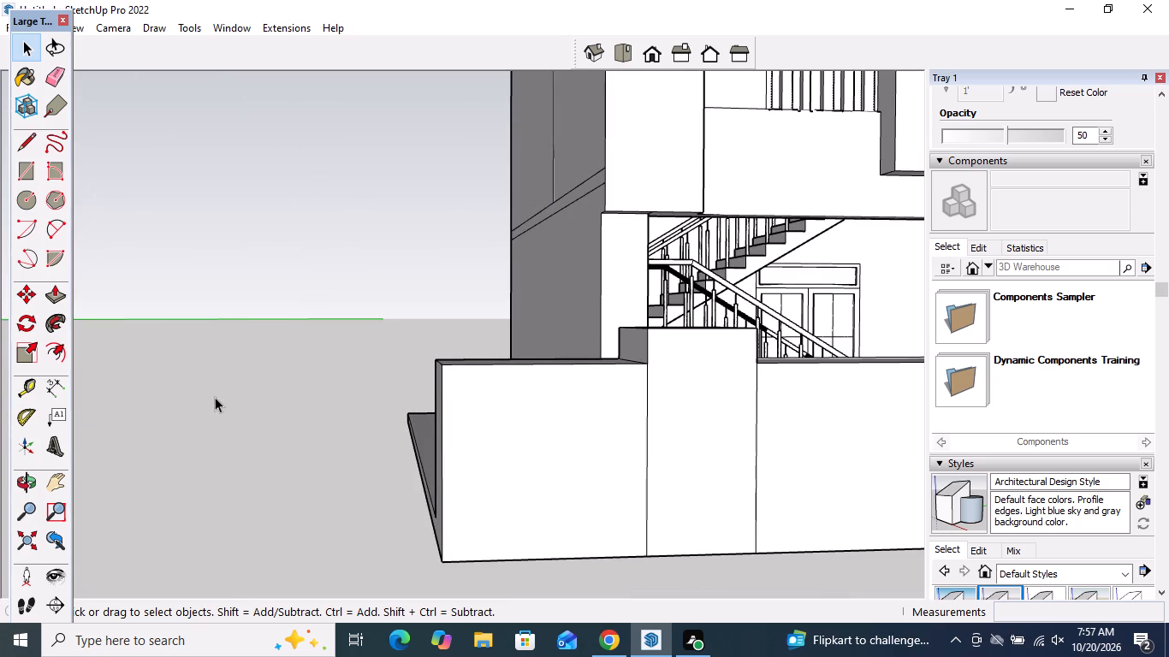
Offset the outline of the wall's left end section inward three times by about 6 1/8" to form concentric frames.
drag(56, 344, 66, 352)
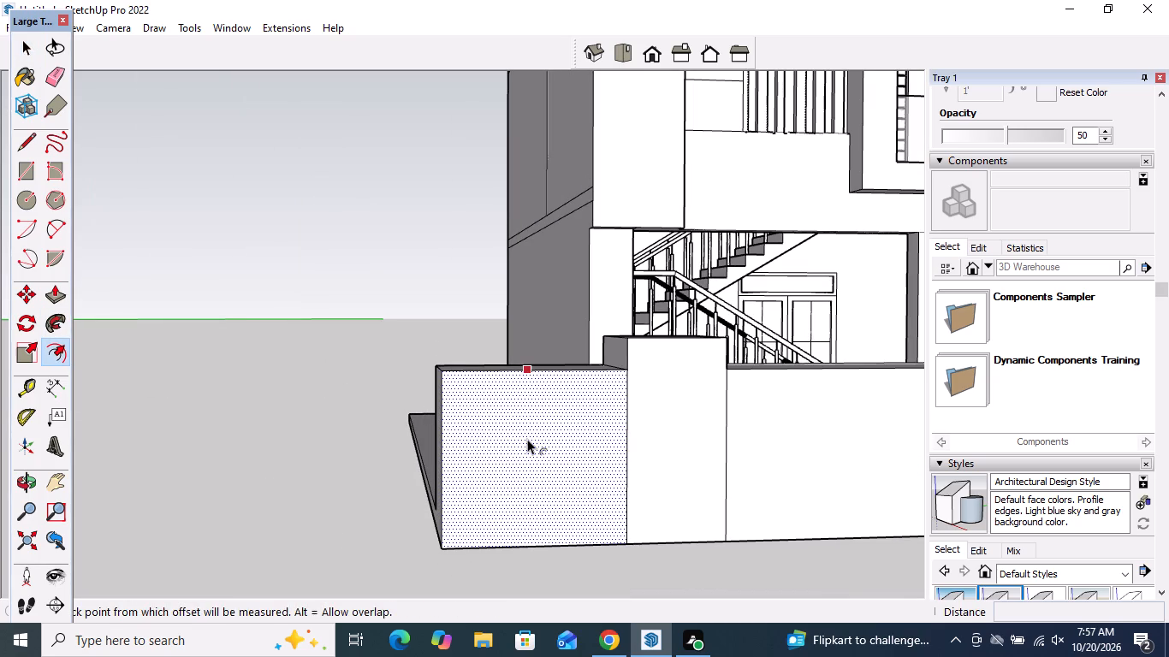
click(526, 438)
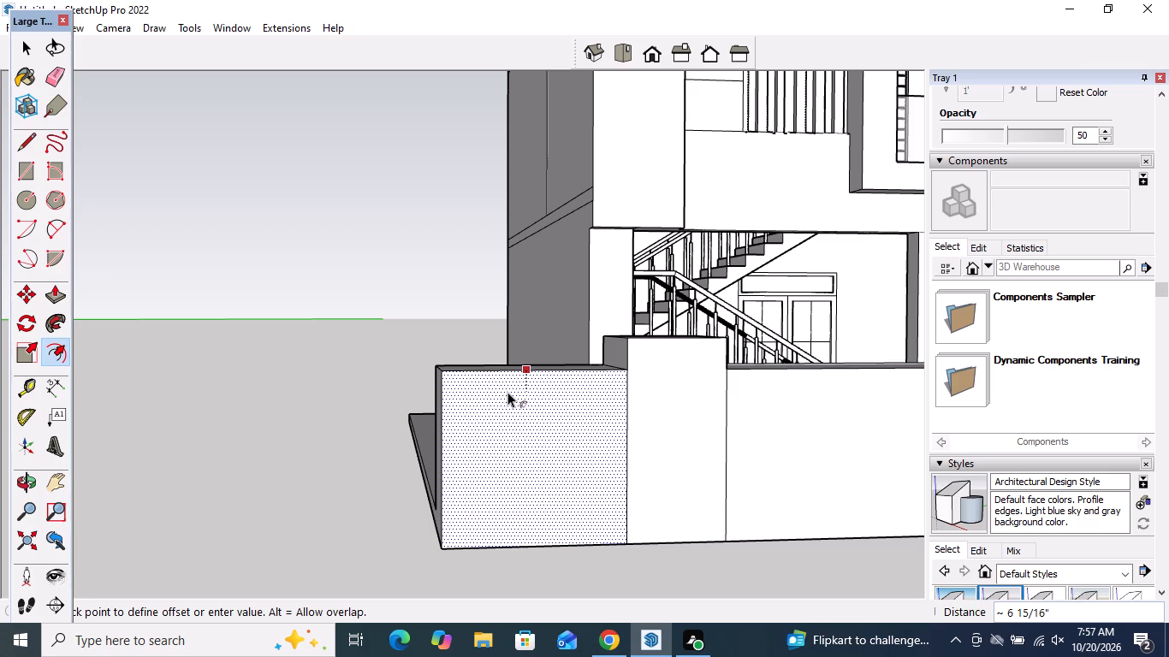
click(503, 389)
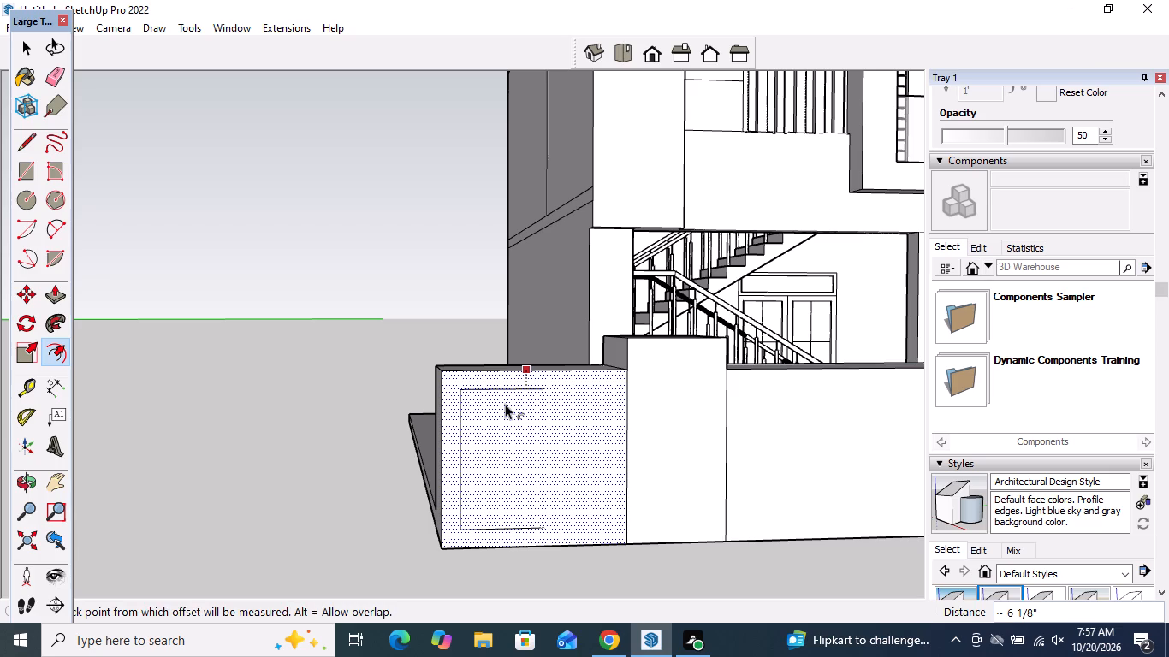
double_click(505, 404)
double_click(508, 419)
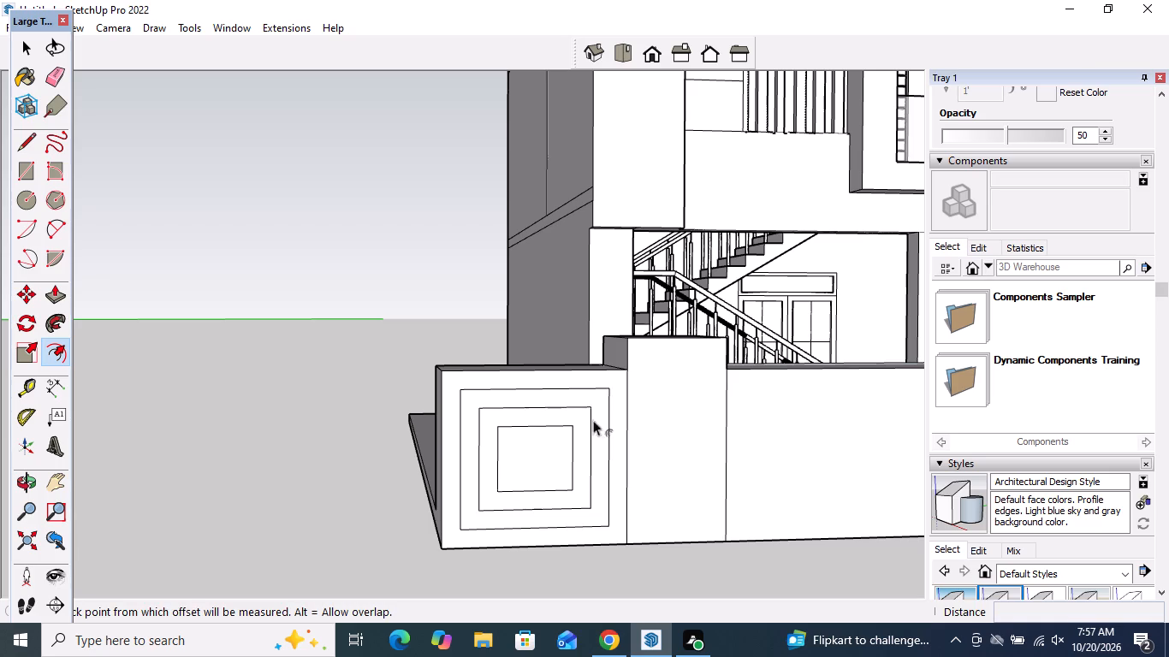
Draw two crossing diagonals, each about 5' 7" long, between the outermost frame's corners in the left end section.
click(22, 145)
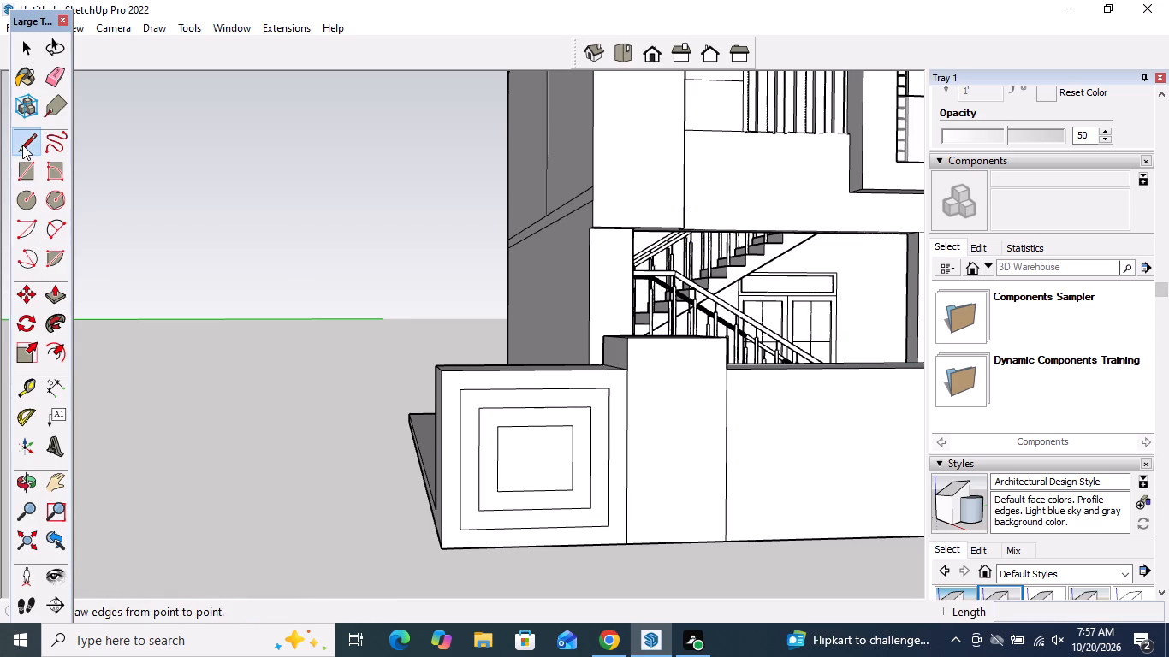
click(460, 392)
click(607, 526)
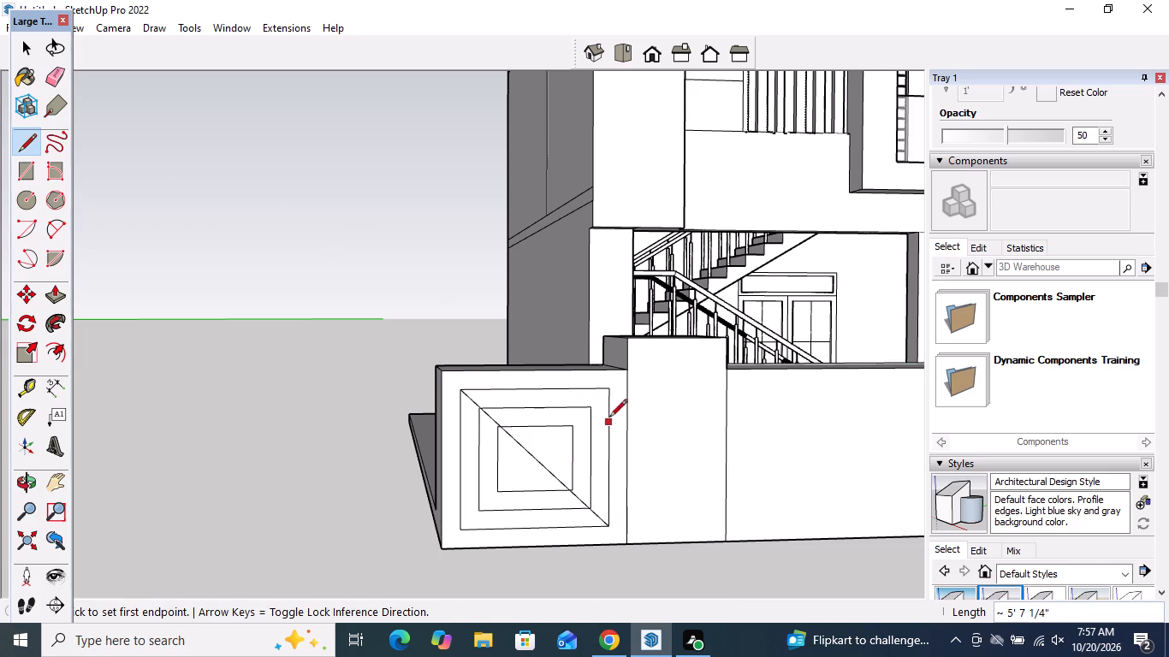
drag(614, 385, 607, 393)
click(465, 530)
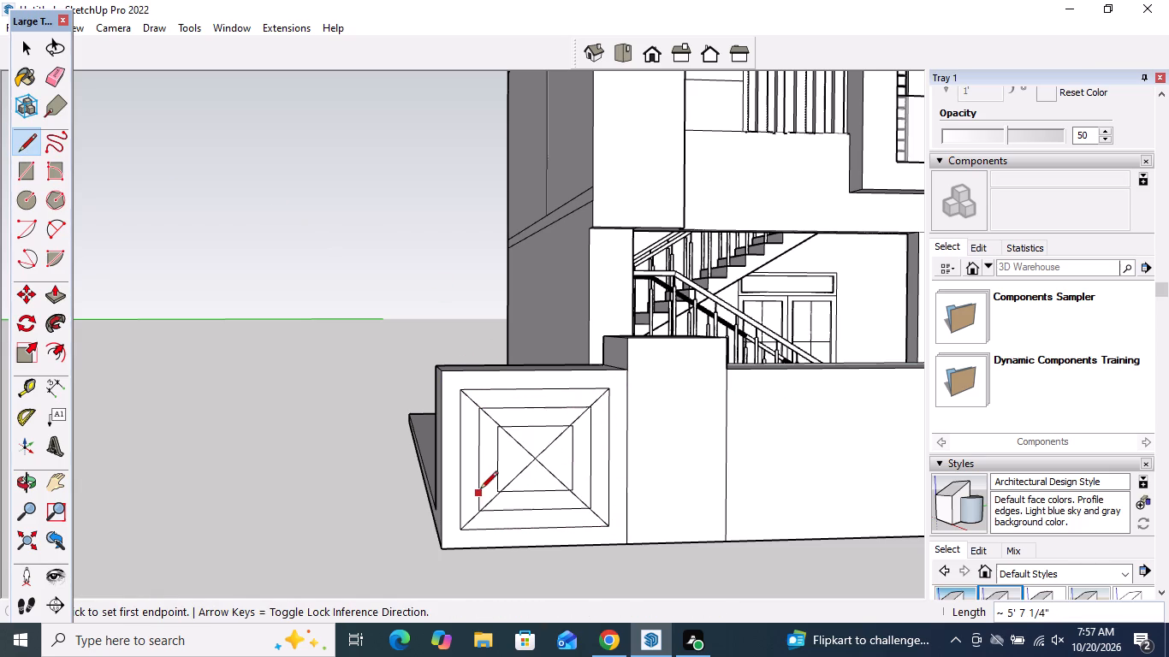
key(space)
Draw a rectangle about 5' 10" by 3' on the plain wall section between the two pillars left of the gate.
scroll(480, 489, down, 3)
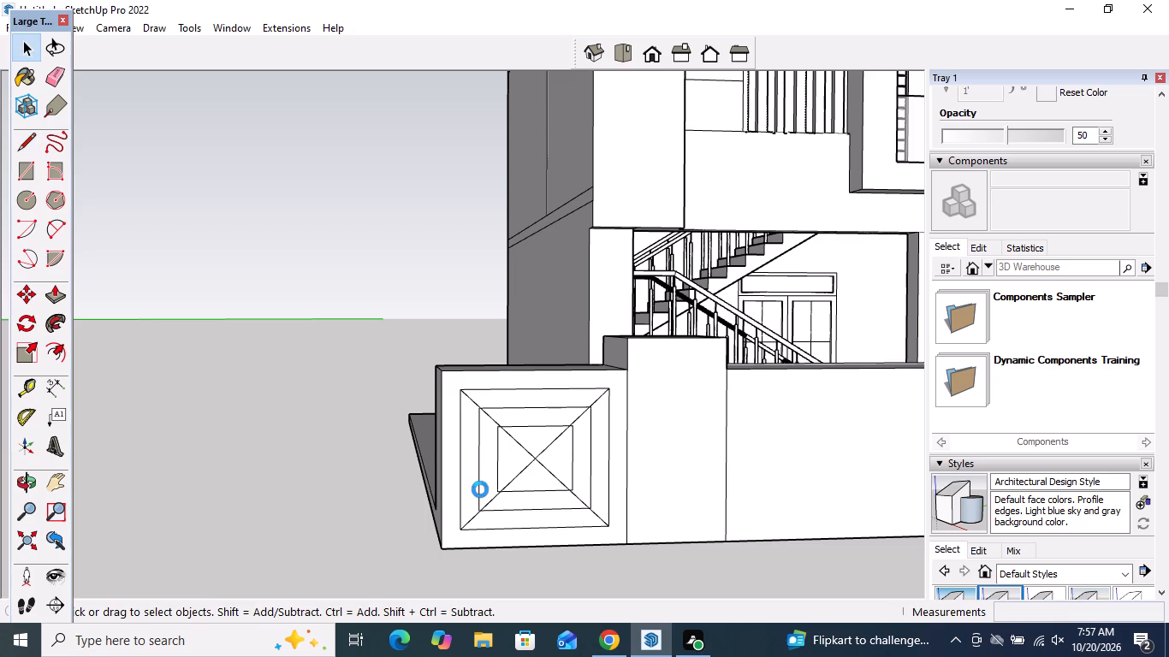
scroll(480, 489, down, 6)
scroll(774, 463, up, 1)
middle_drag(774, 463, 739, 453)
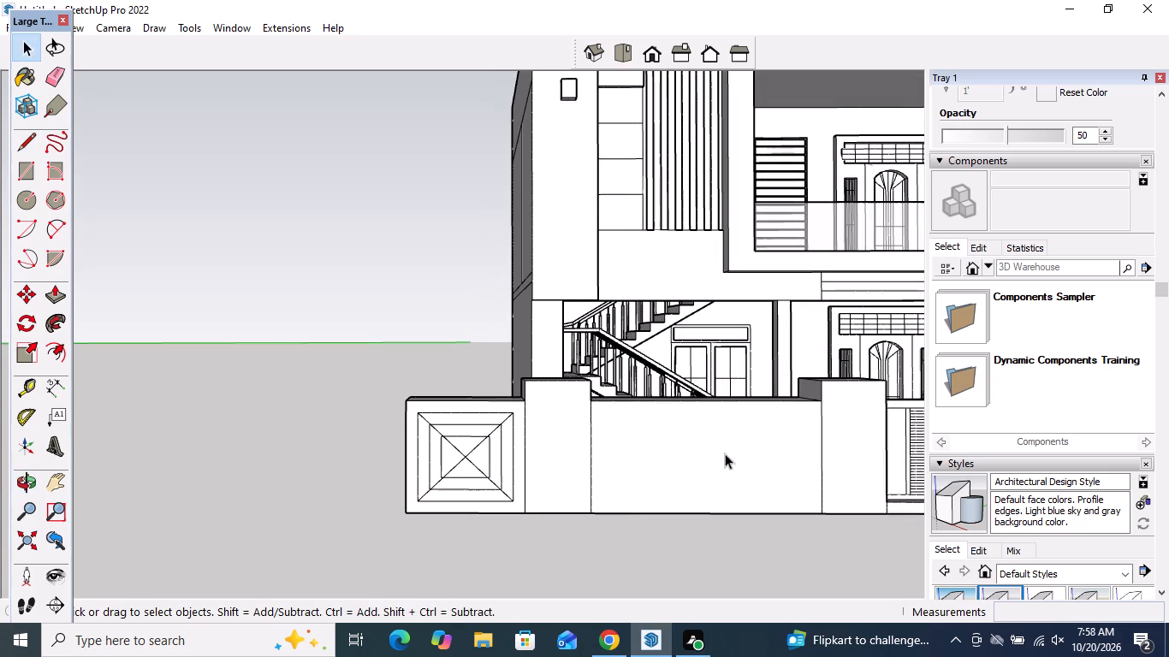
click(18, 168)
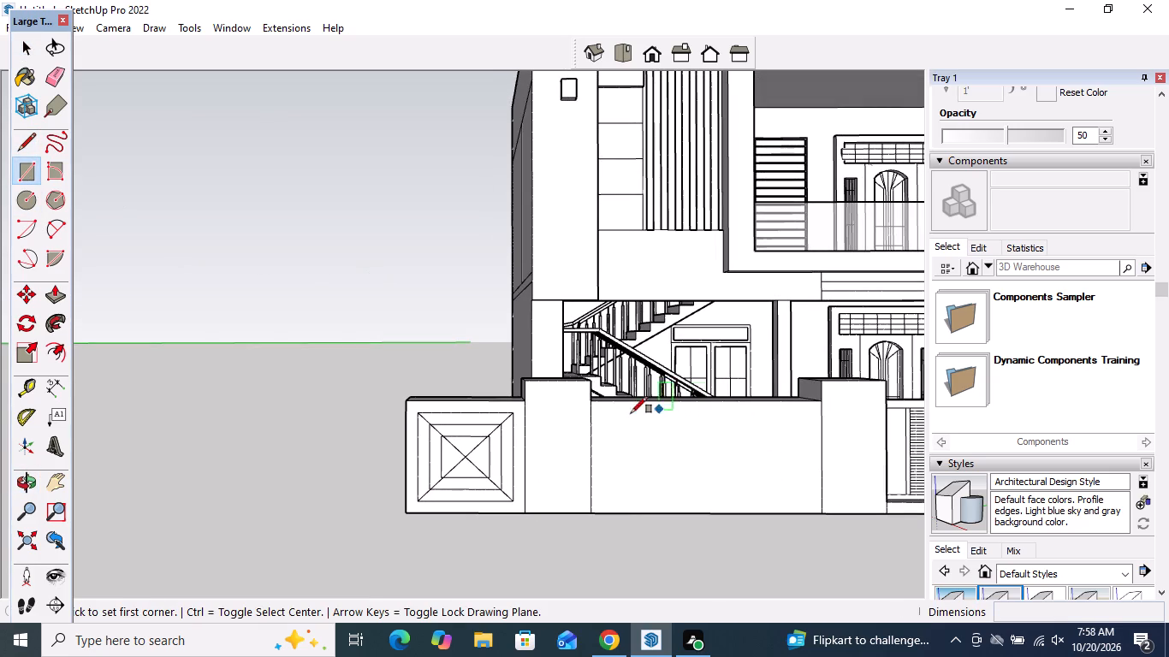
click(613, 420)
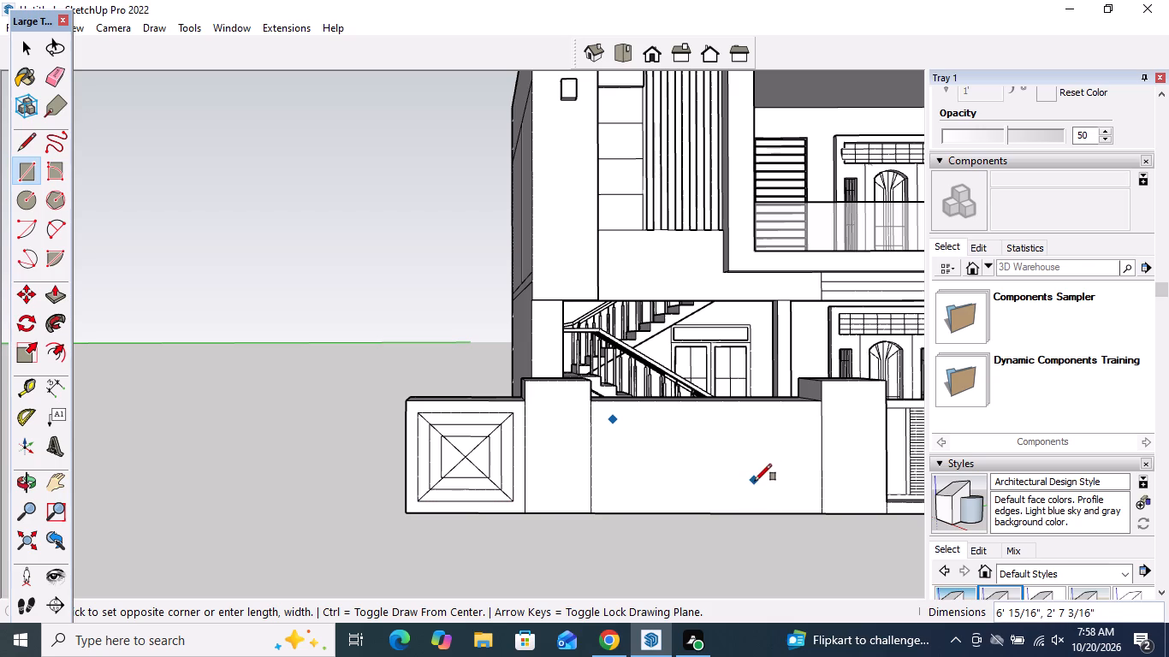
scroll(750, 482, up, 4)
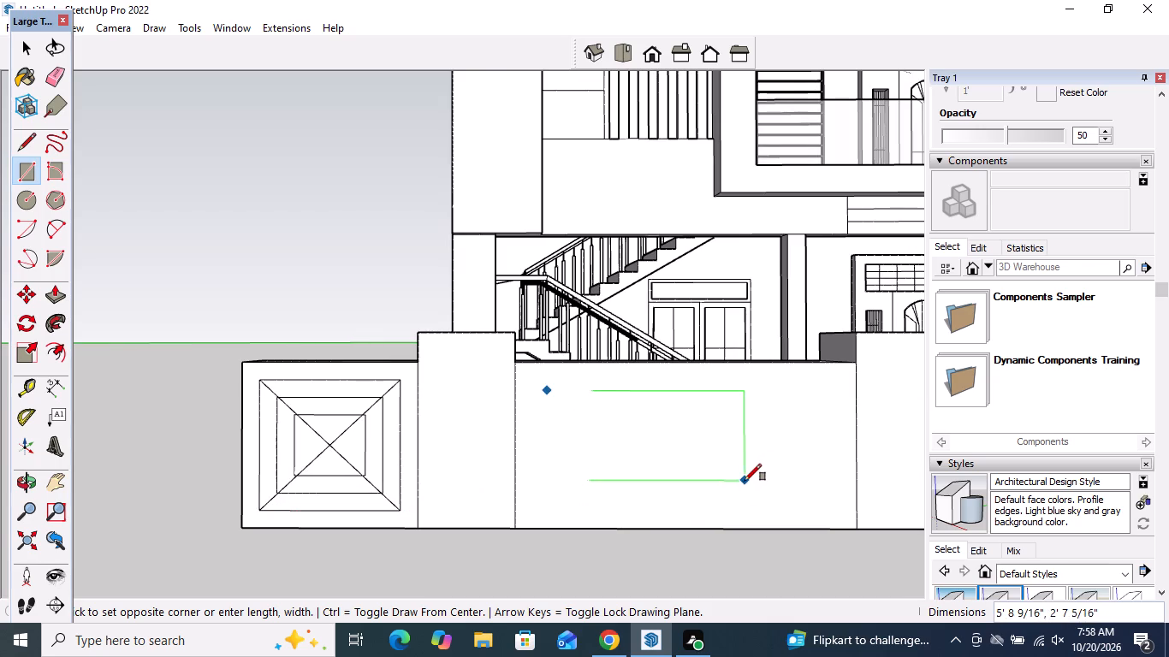
scroll(747, 488, up, 2)
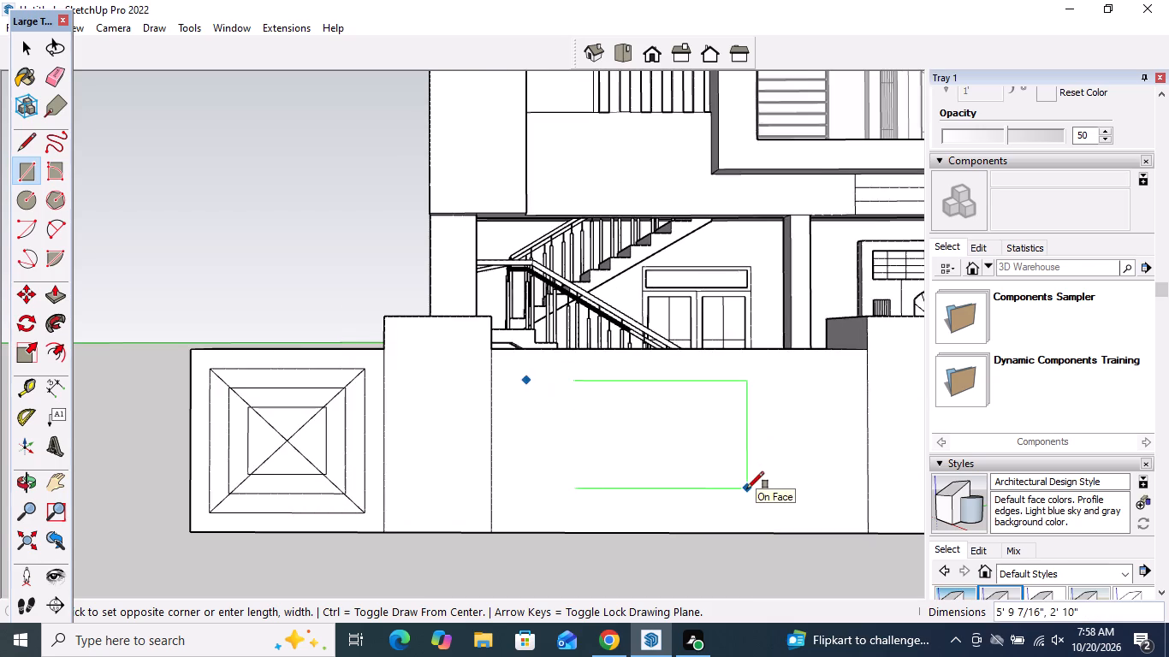
scroll(748, 495, up, 4)
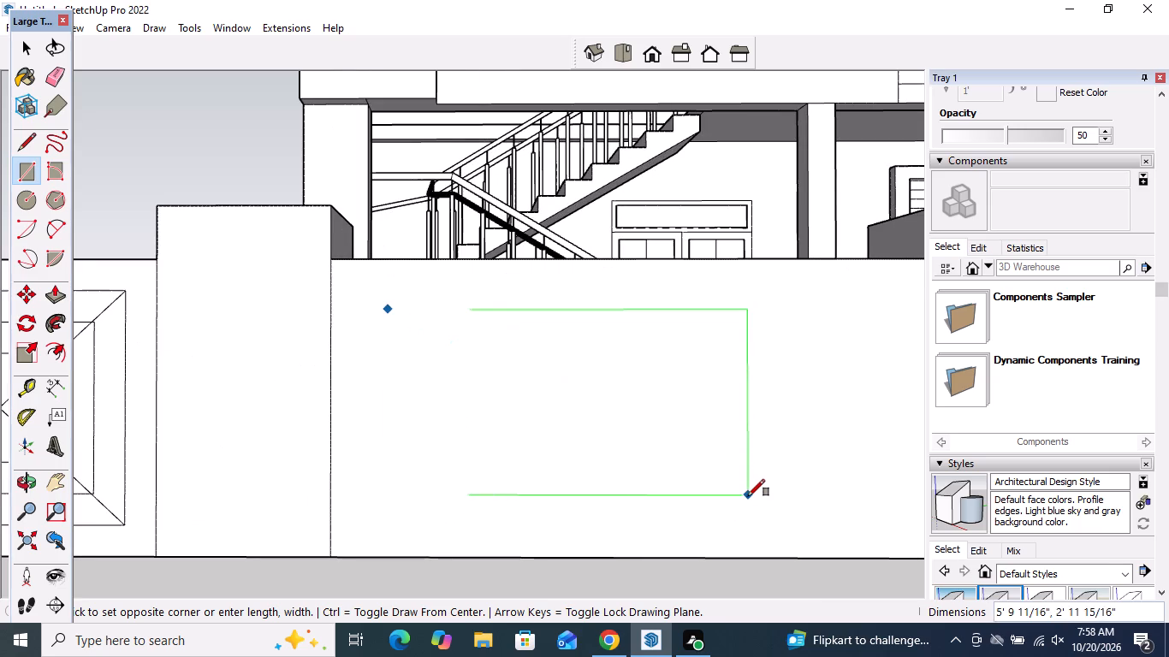
click(748, 499)
scroll(727, 494, down, 4)
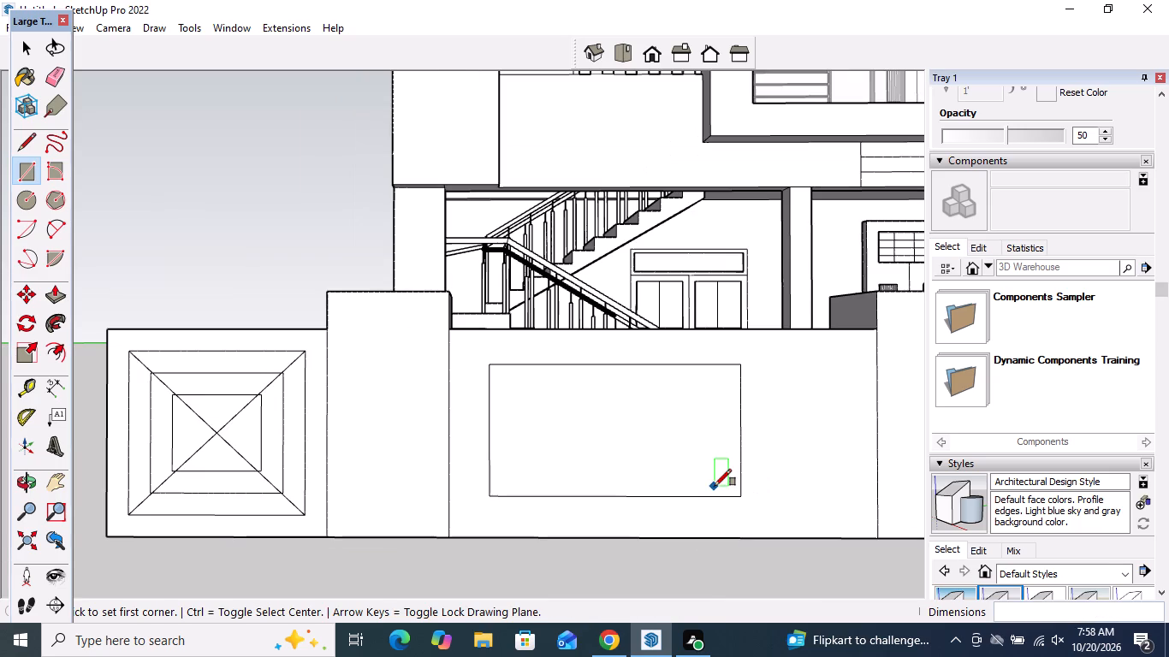
click(722, 490)
key(space)
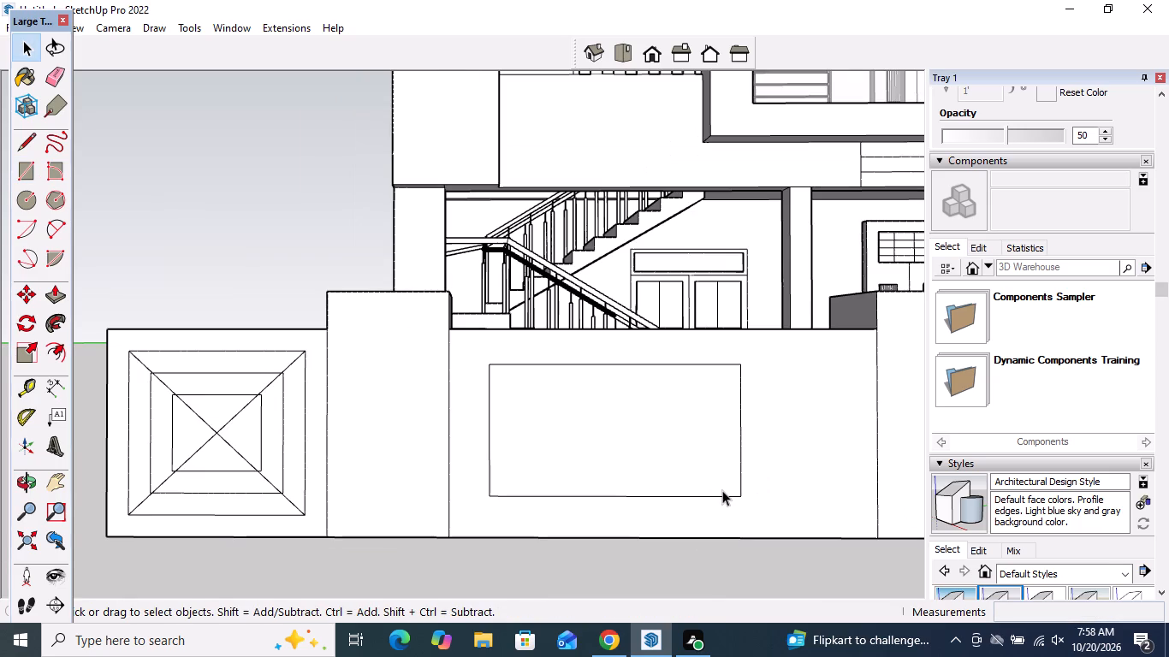
Draw a full-height vertical line, about 4' 10" long, on the wall between the new rectangle and the pillar nearest the gate.
scroll(722, 490, down, 1)
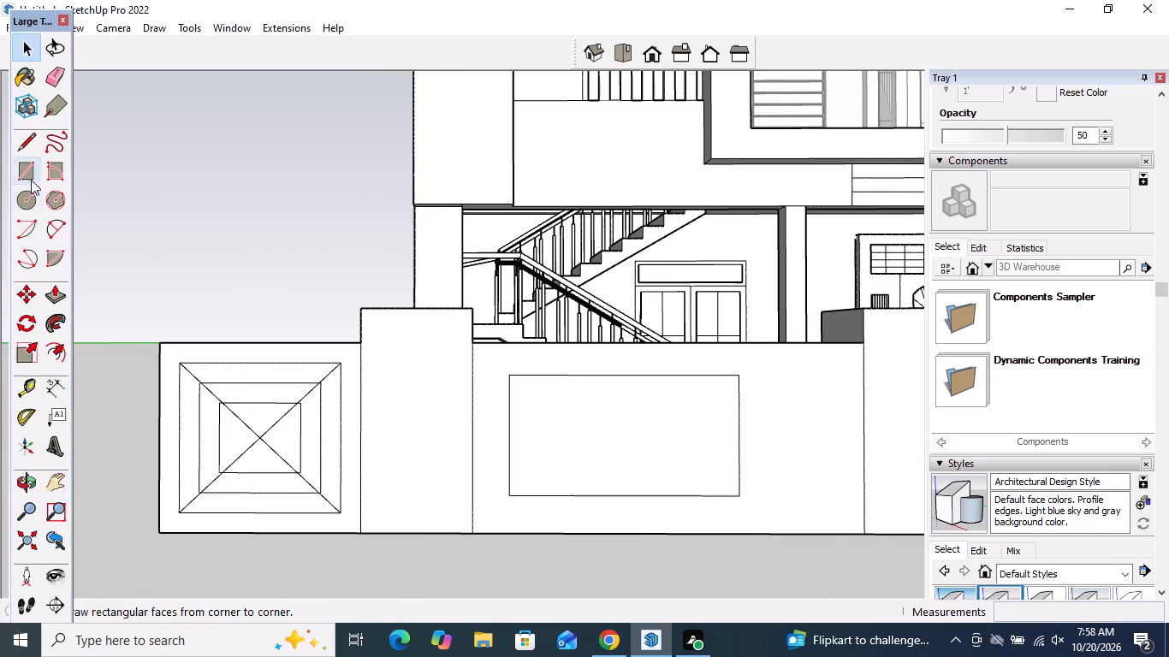
click(31, 139)
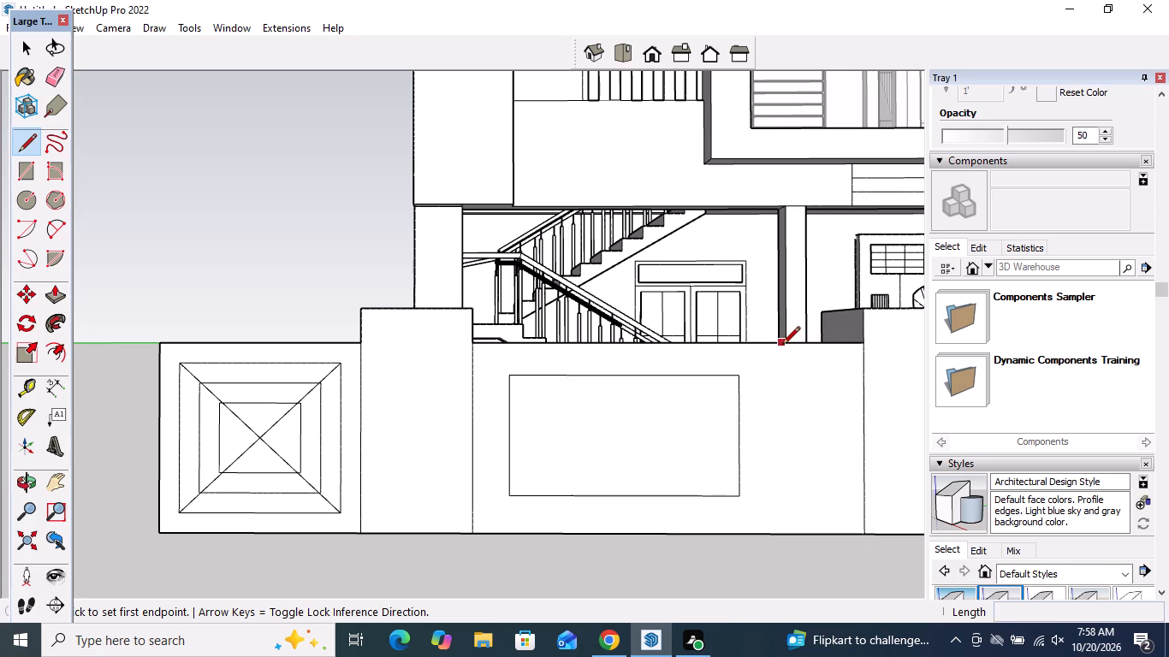
drag(782, 346, 780, 355)
click(786, 535)
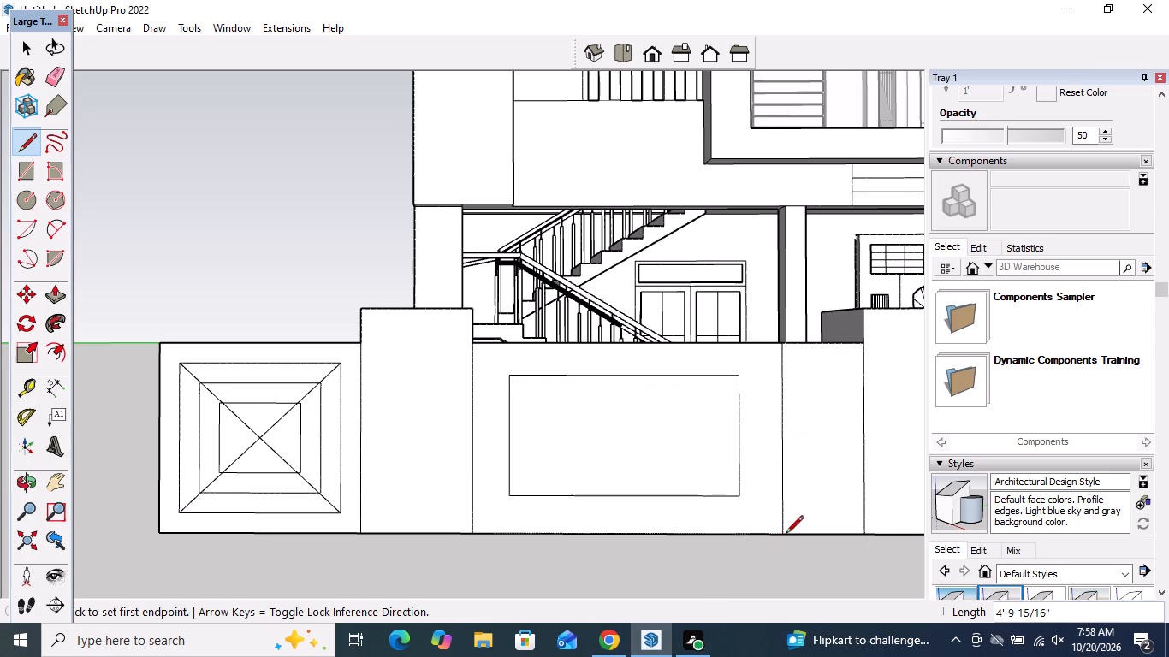
key(space)
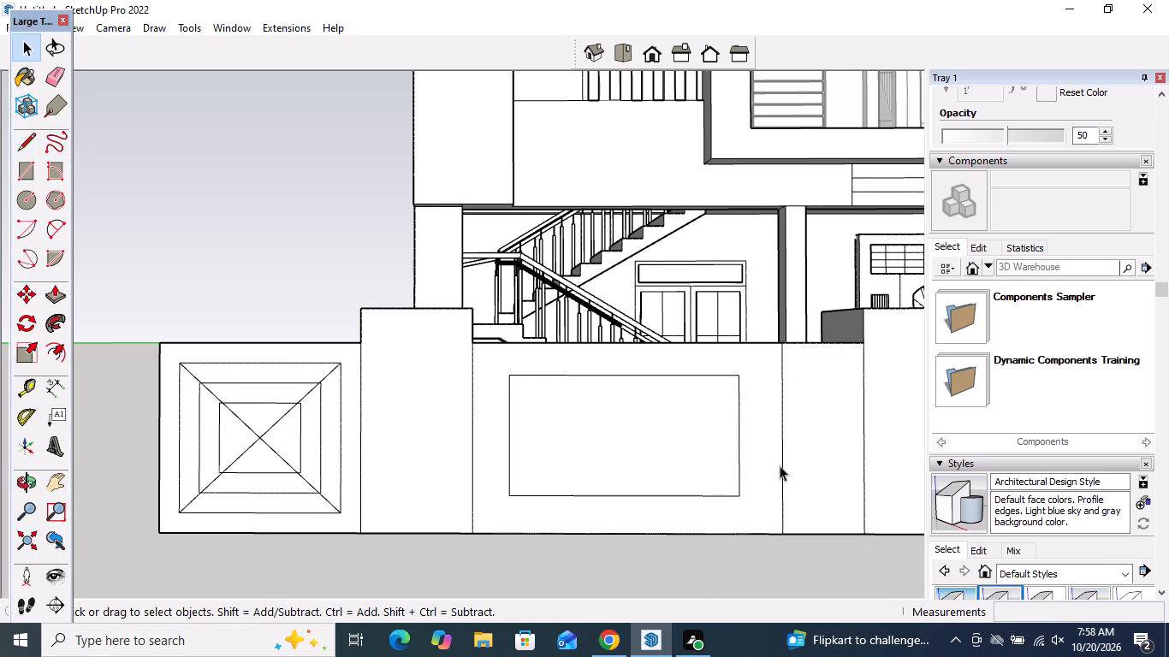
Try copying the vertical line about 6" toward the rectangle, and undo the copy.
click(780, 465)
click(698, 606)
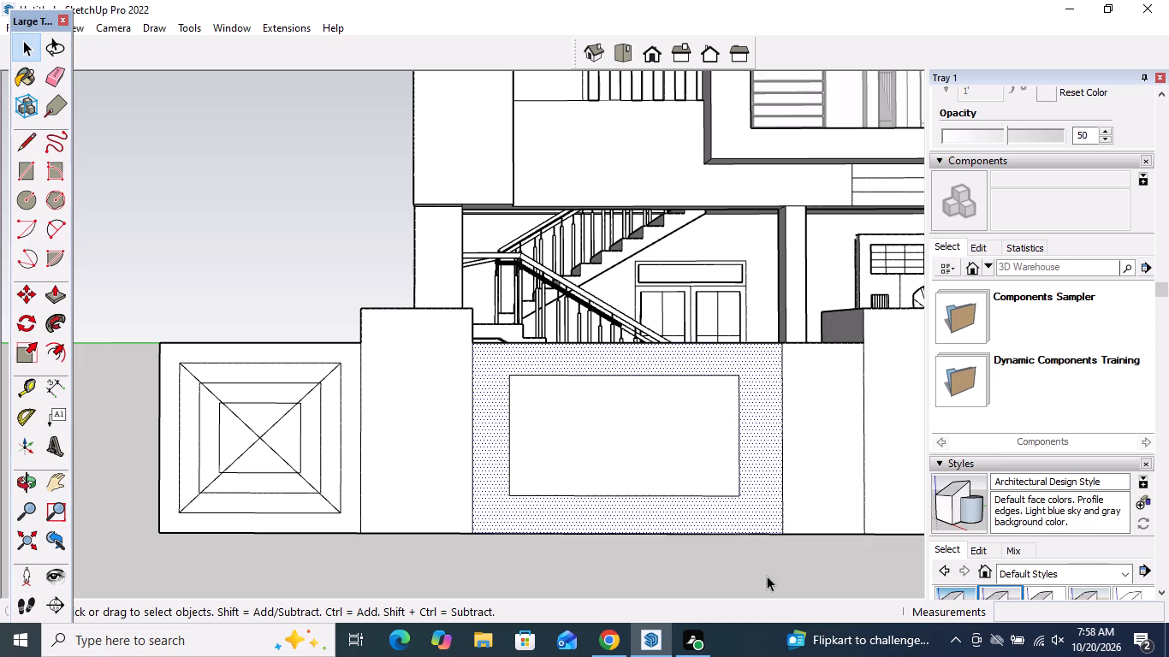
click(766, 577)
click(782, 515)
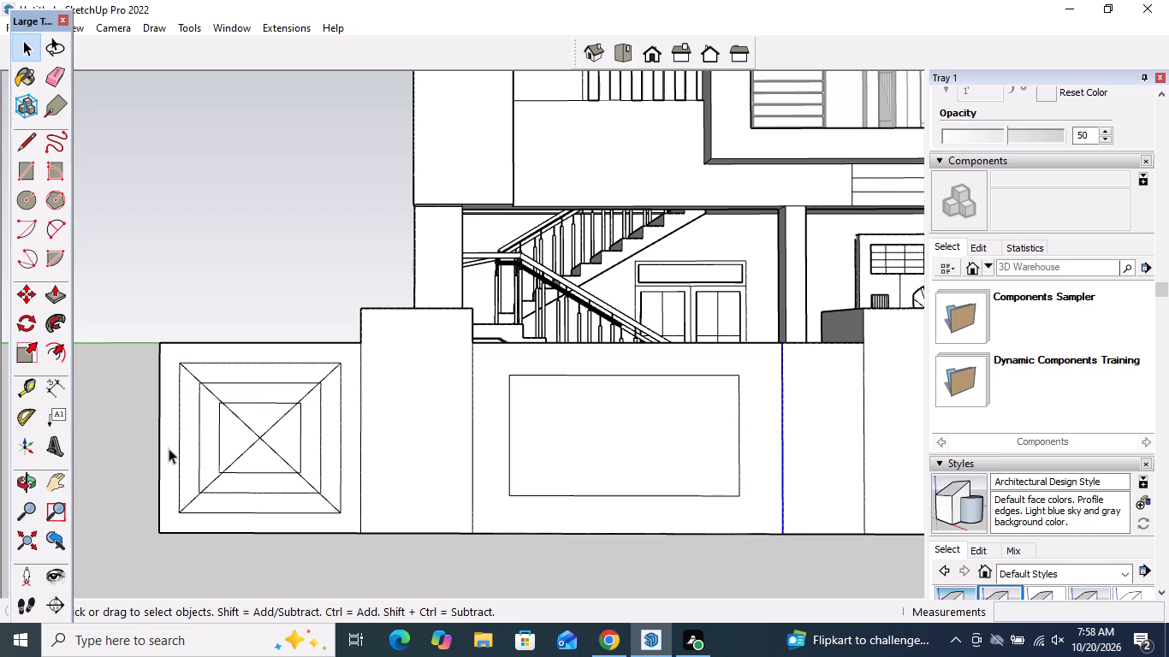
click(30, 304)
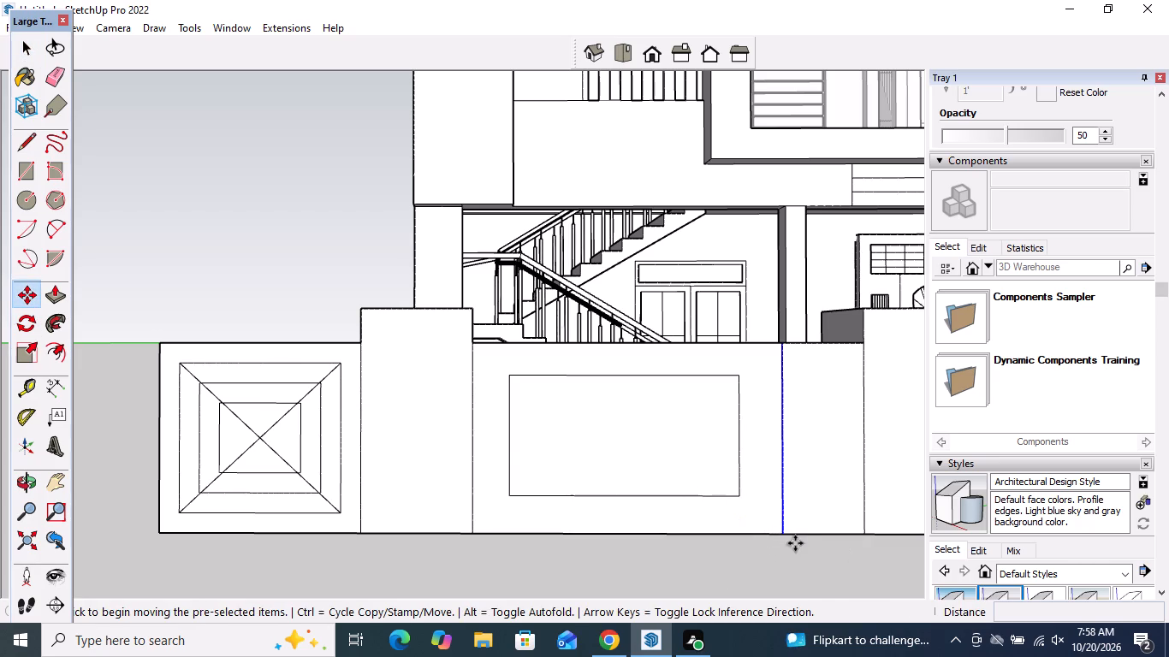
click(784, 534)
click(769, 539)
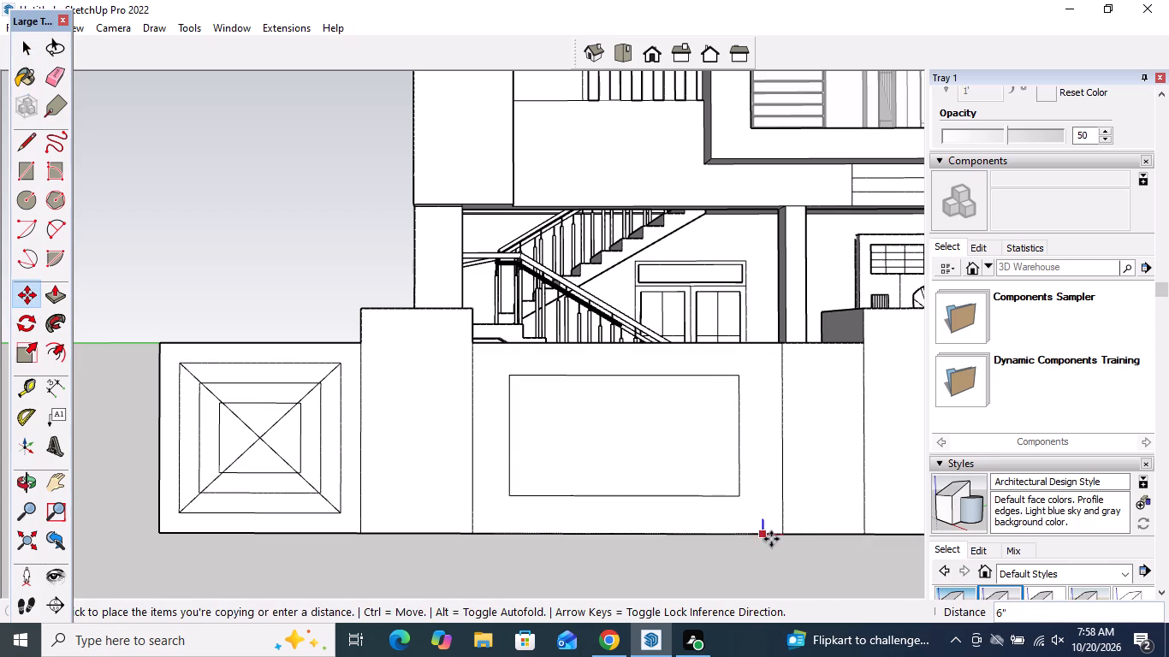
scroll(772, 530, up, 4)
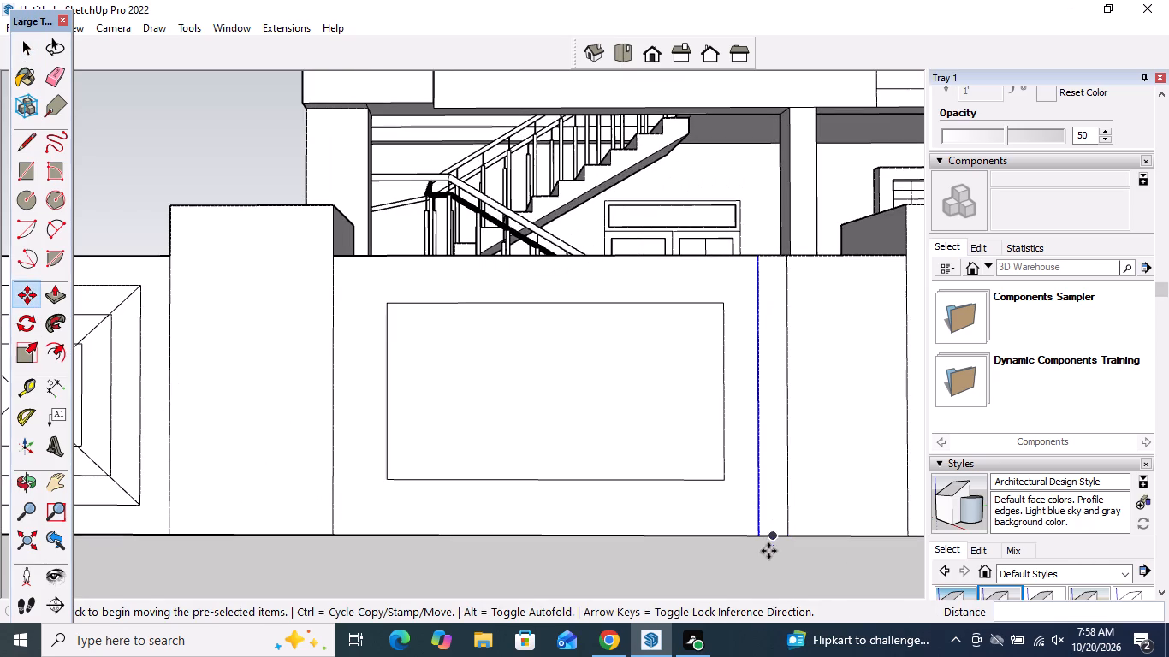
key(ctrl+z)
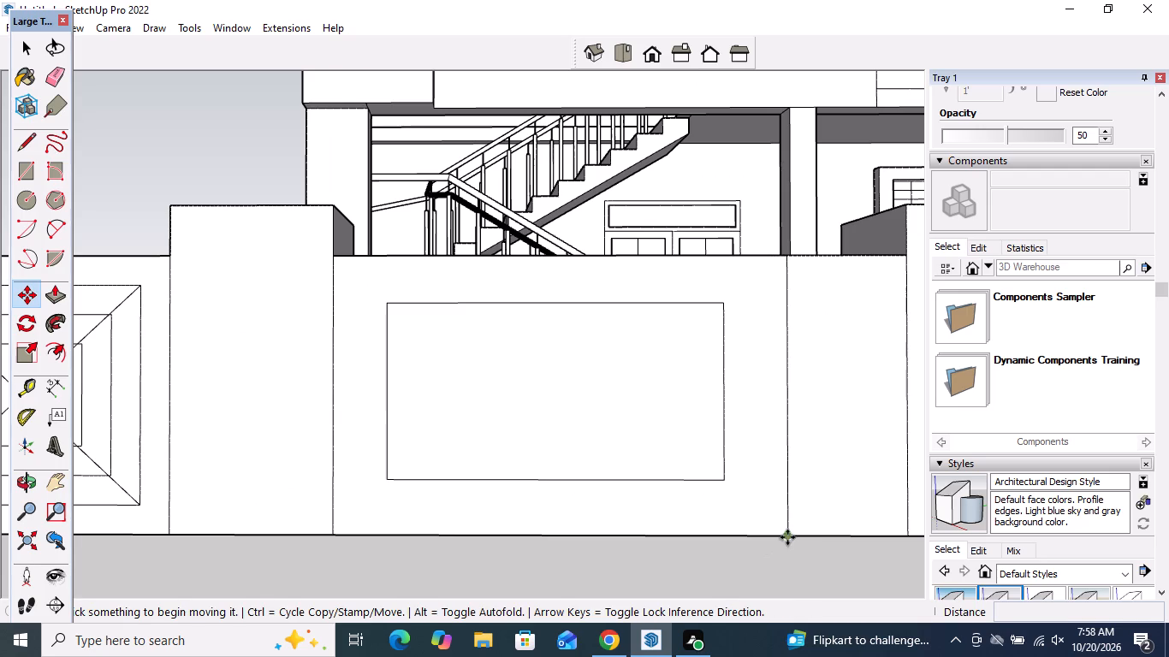
Copy the vertical line about 3" toward the rectangle to form a narrow strip.
key(space)
click(786, 515)
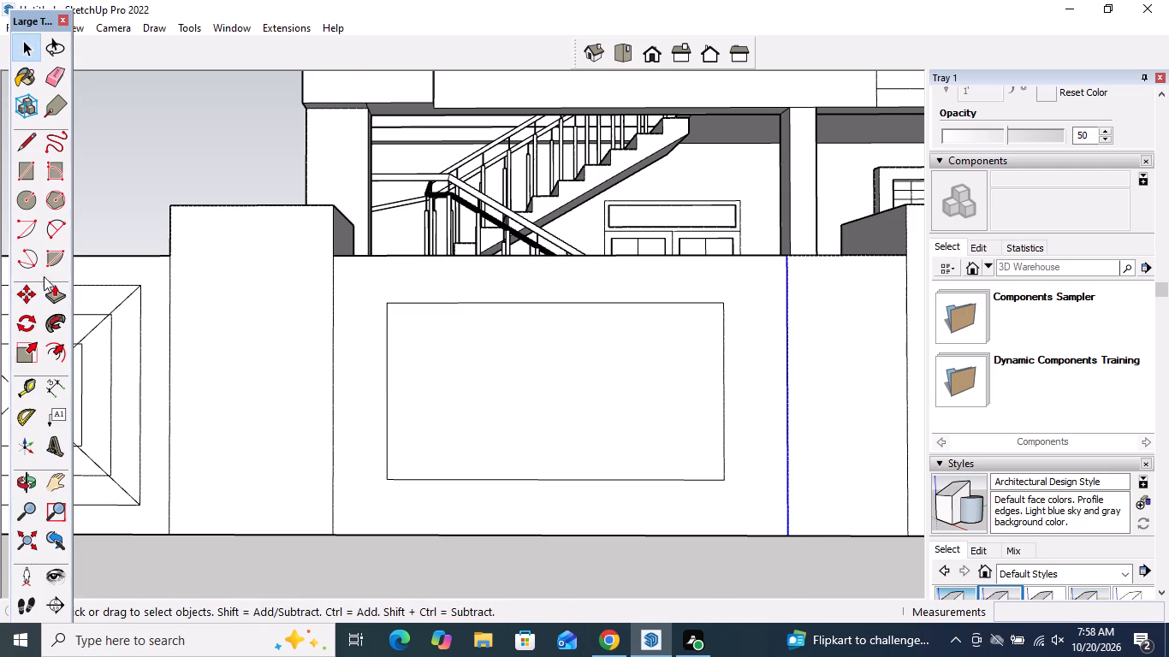
click(22, 287)
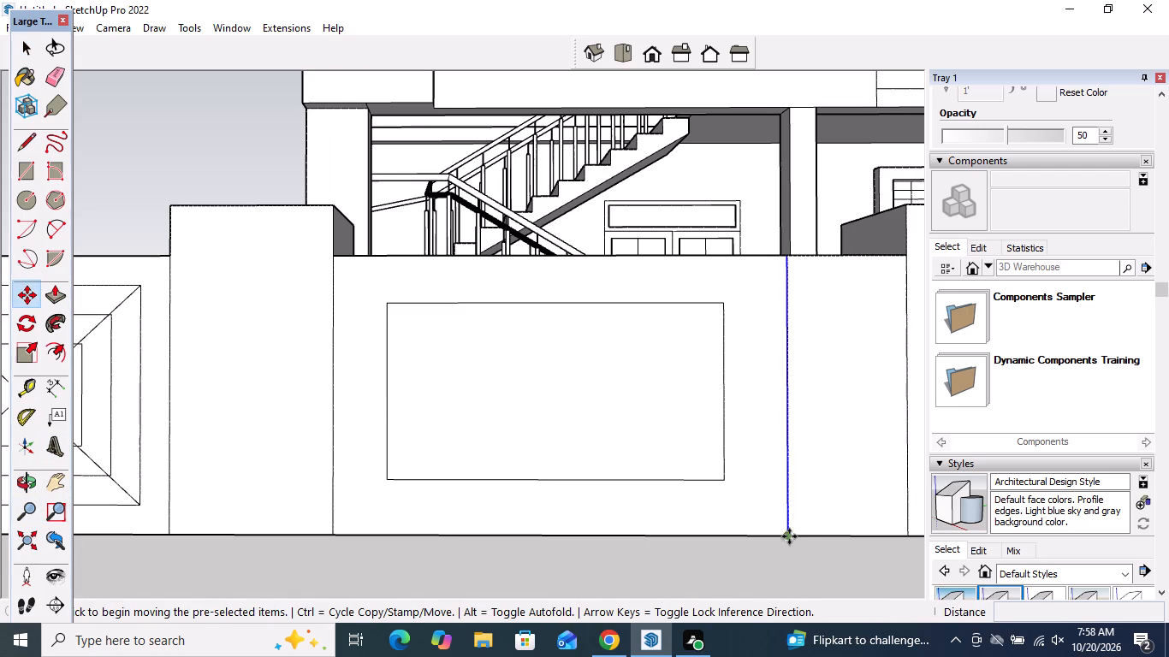
click(789, 536)
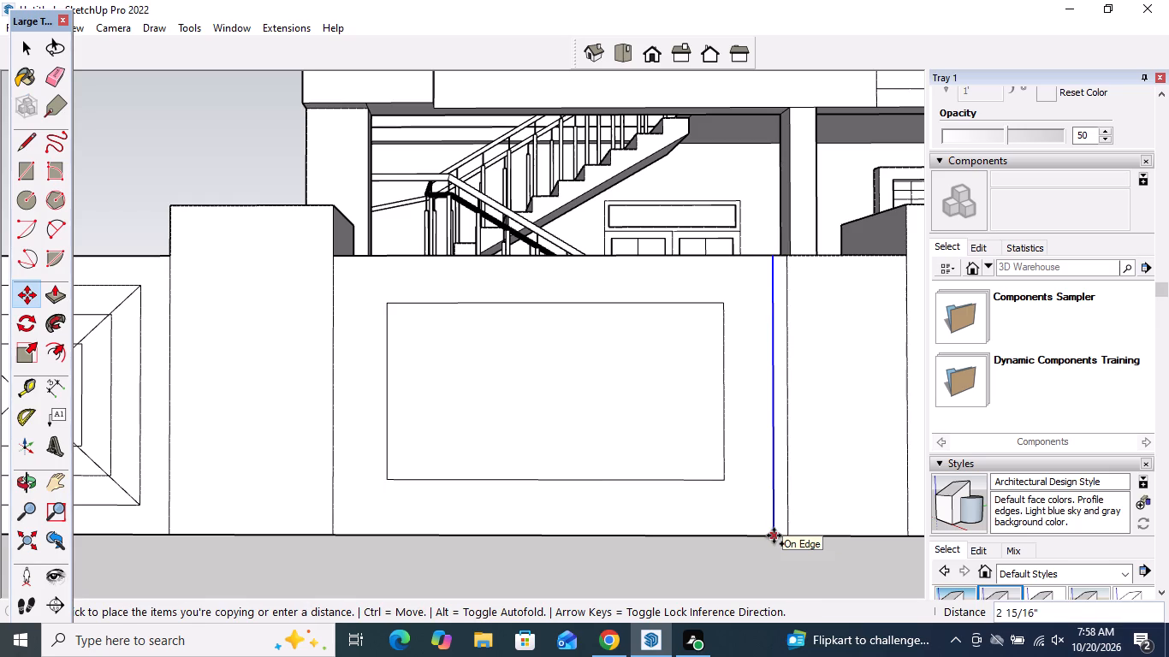
click(774, 536)
key(space)
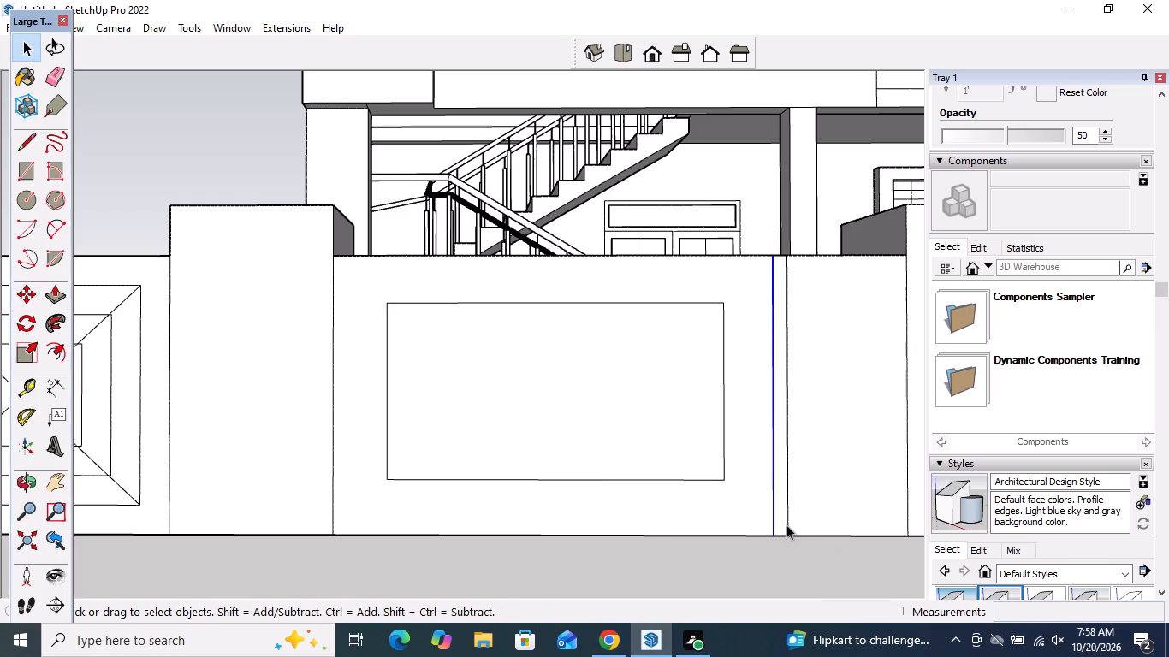
Copy the strip's two vertical lines about 7 11/16" toward the rectangle to form a second strip.
ctrl+click(786, 524)
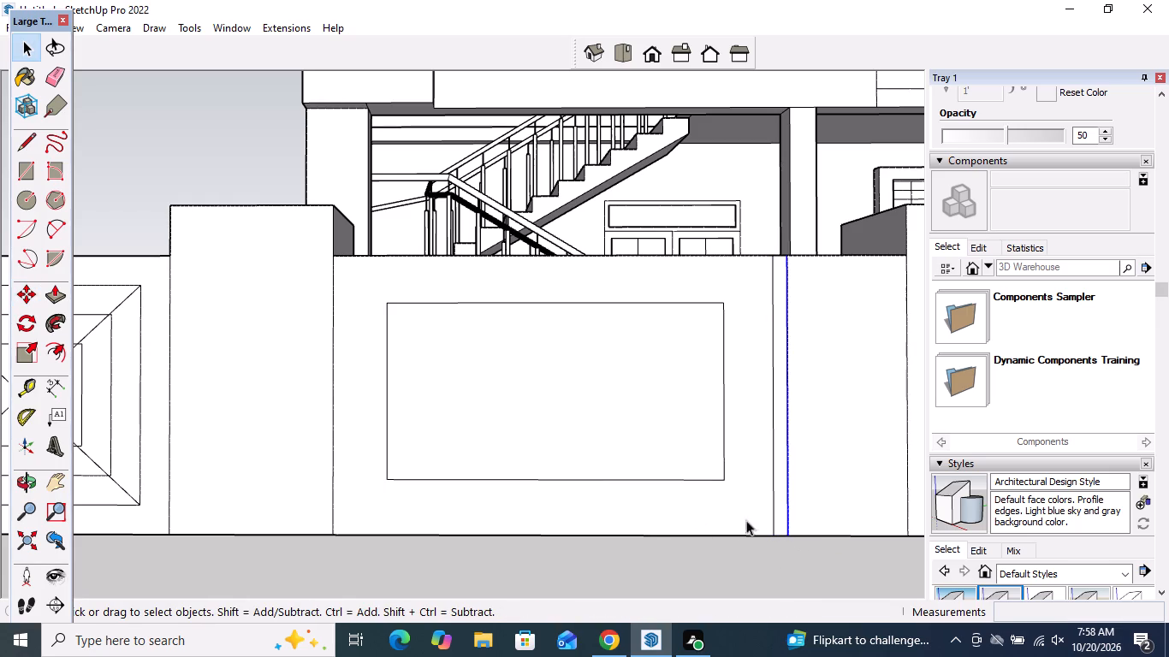
ctrl+click(773, 513)
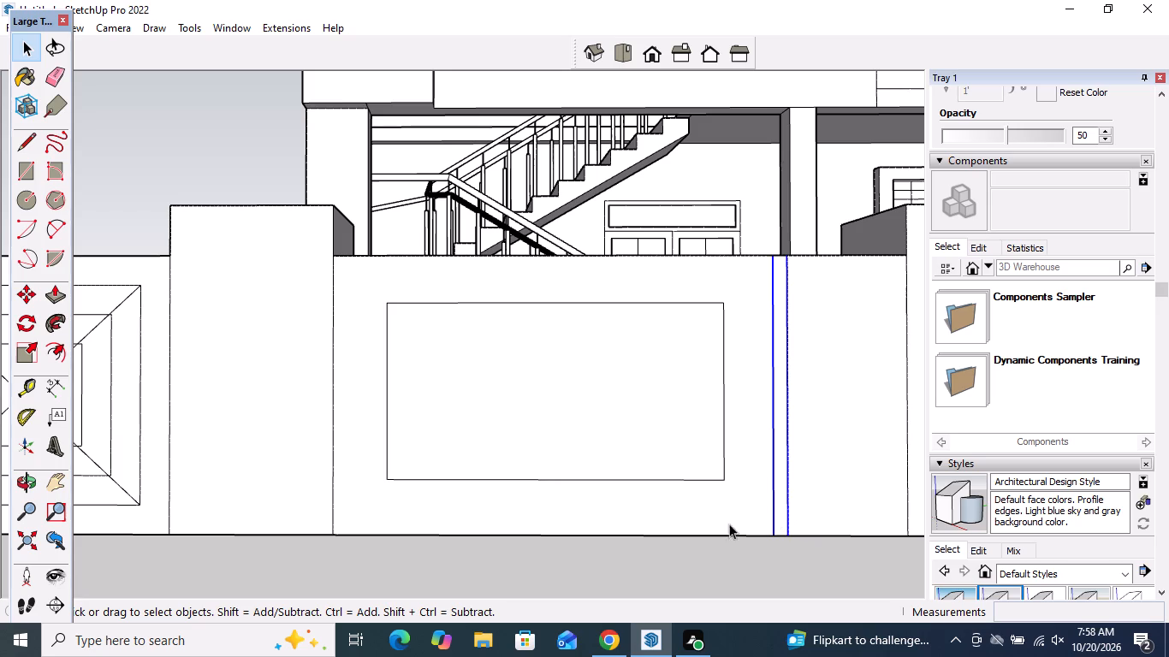
click(32, 287)
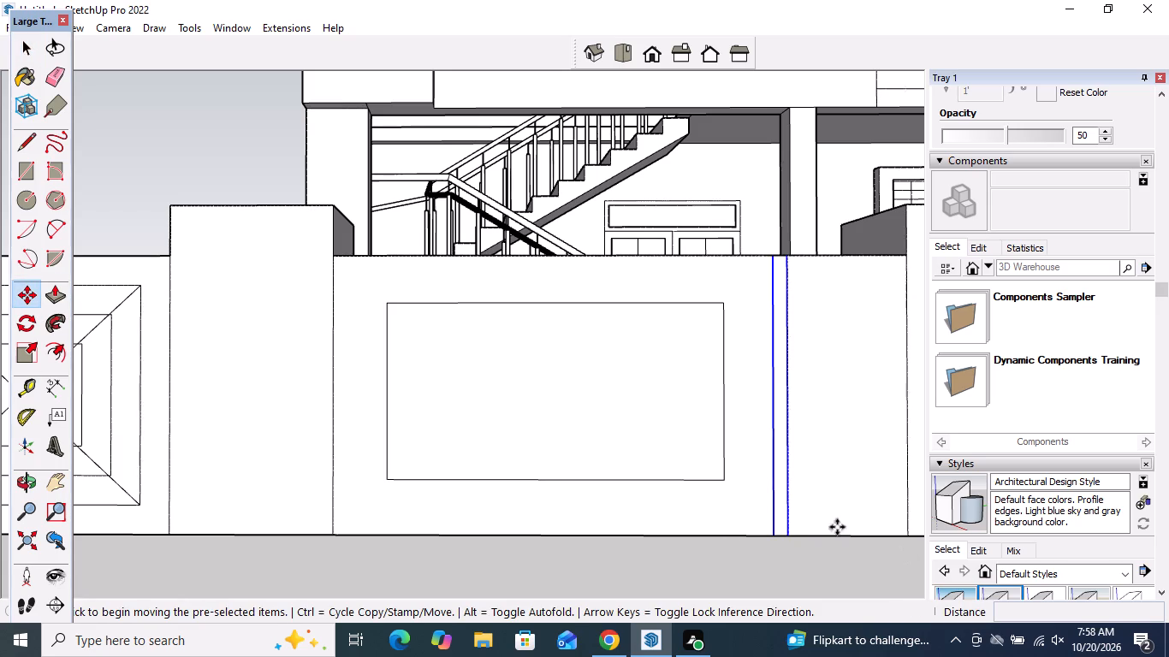
click(788, 539)
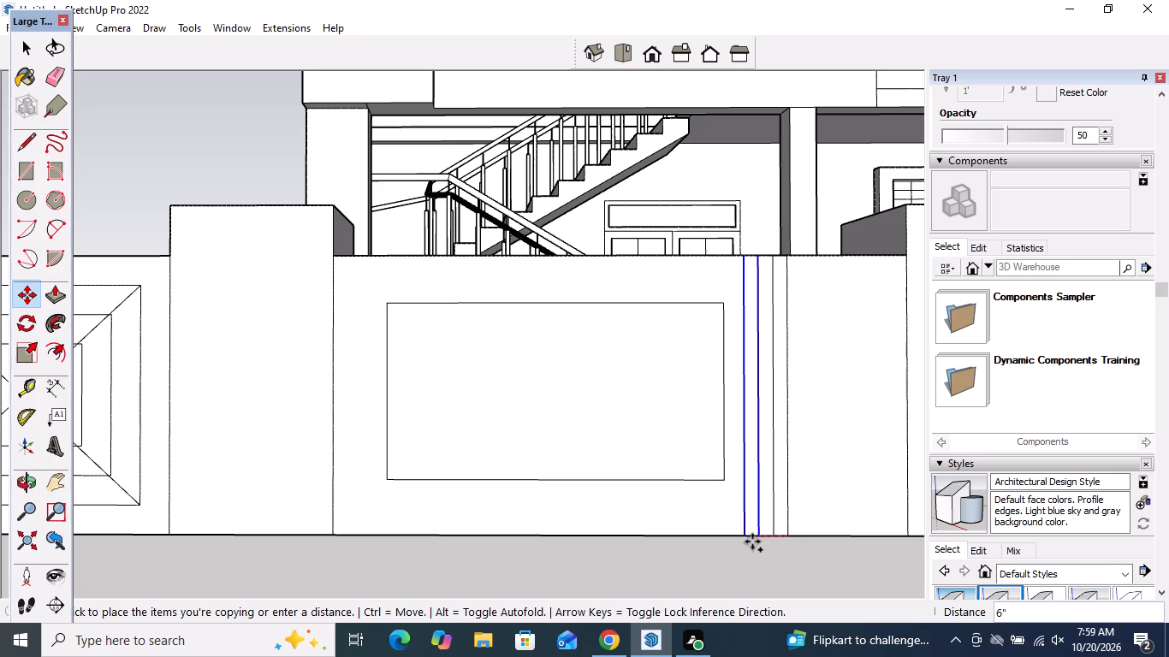
scroll(752, 542, up, 3)
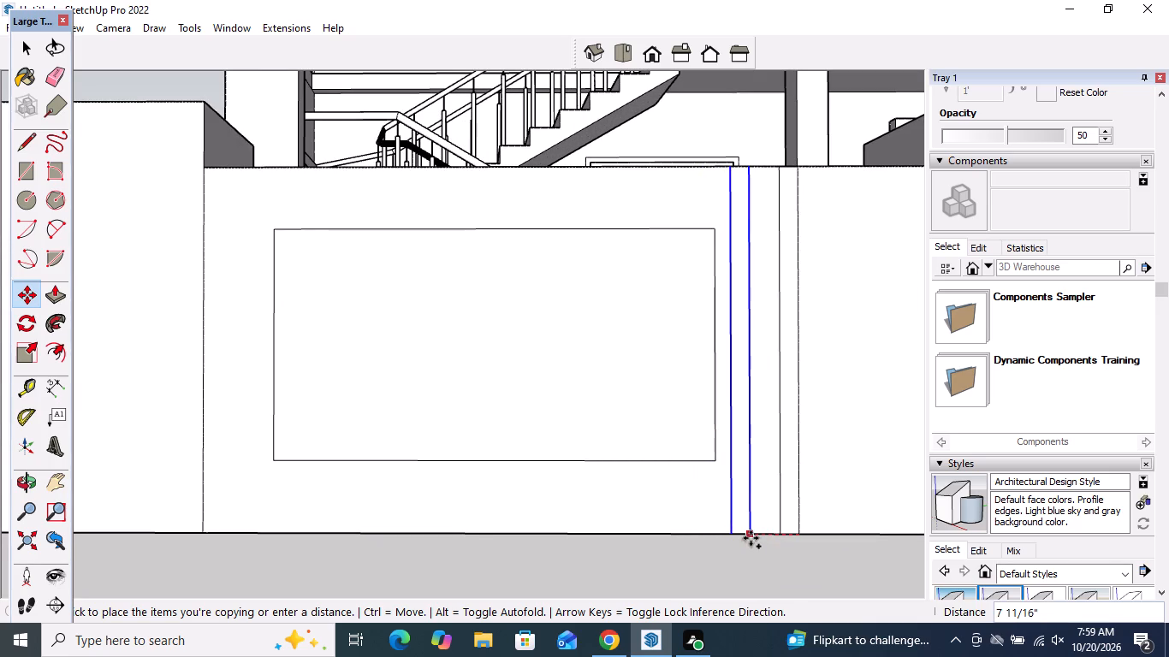
click(751, 538)
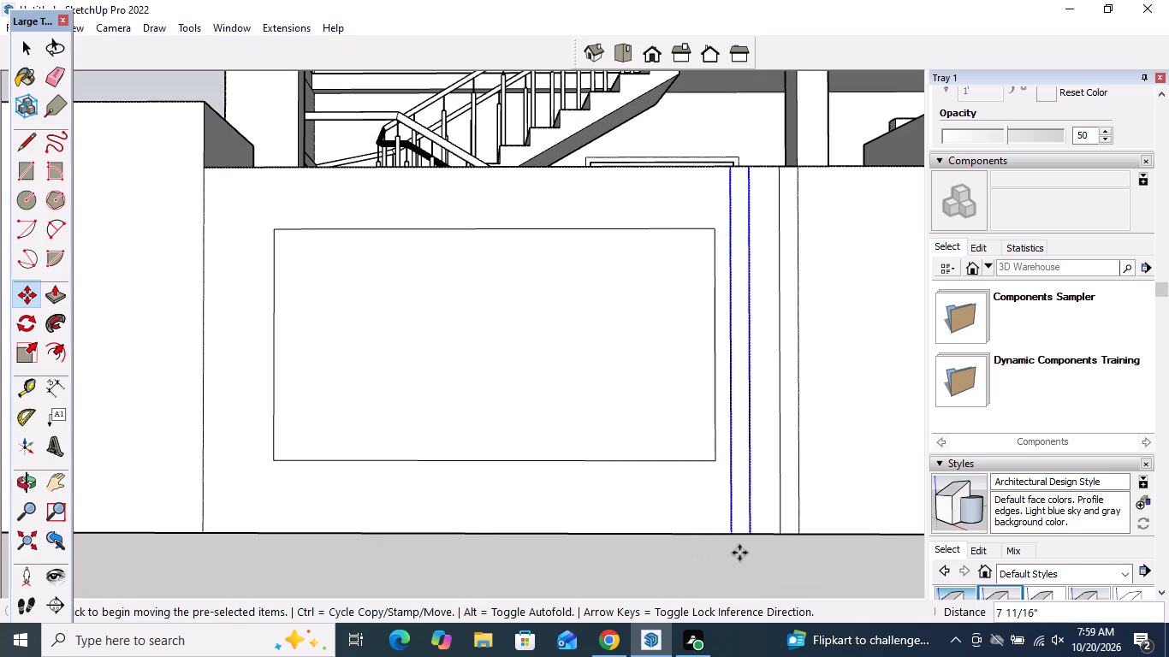
Copy the strip's line pair three more times across the rectangle, at successive spacings of about 8 1/4", 8 7/16" and 8 5/8".
click(750, 536)
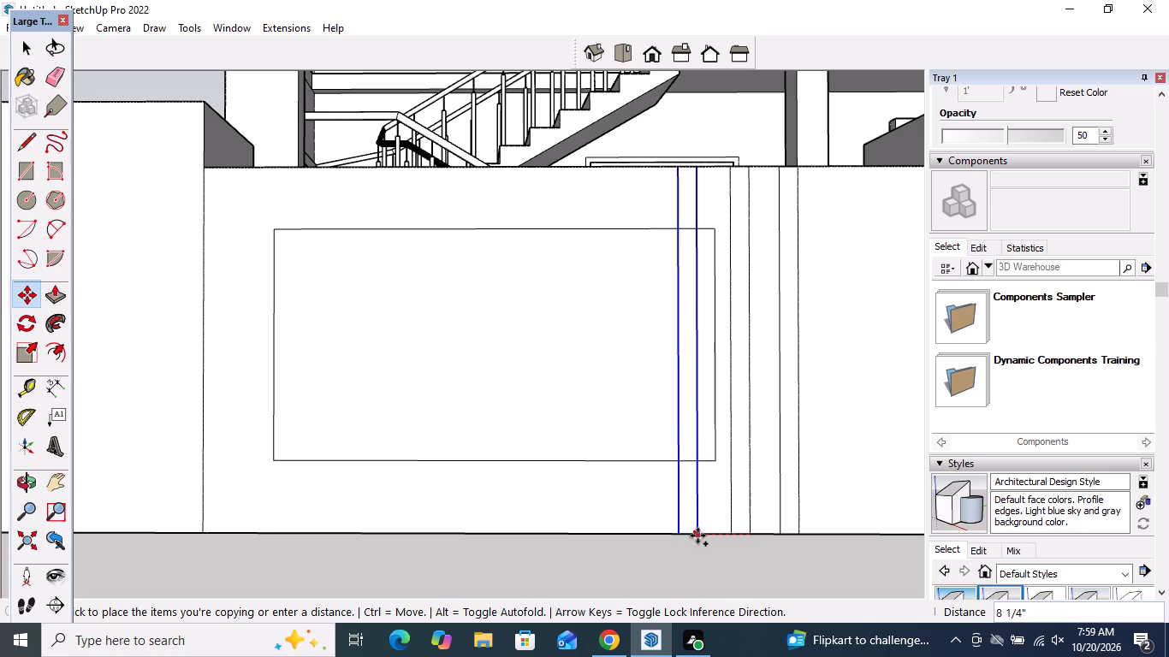
click(697, 536)
click(699, 536)
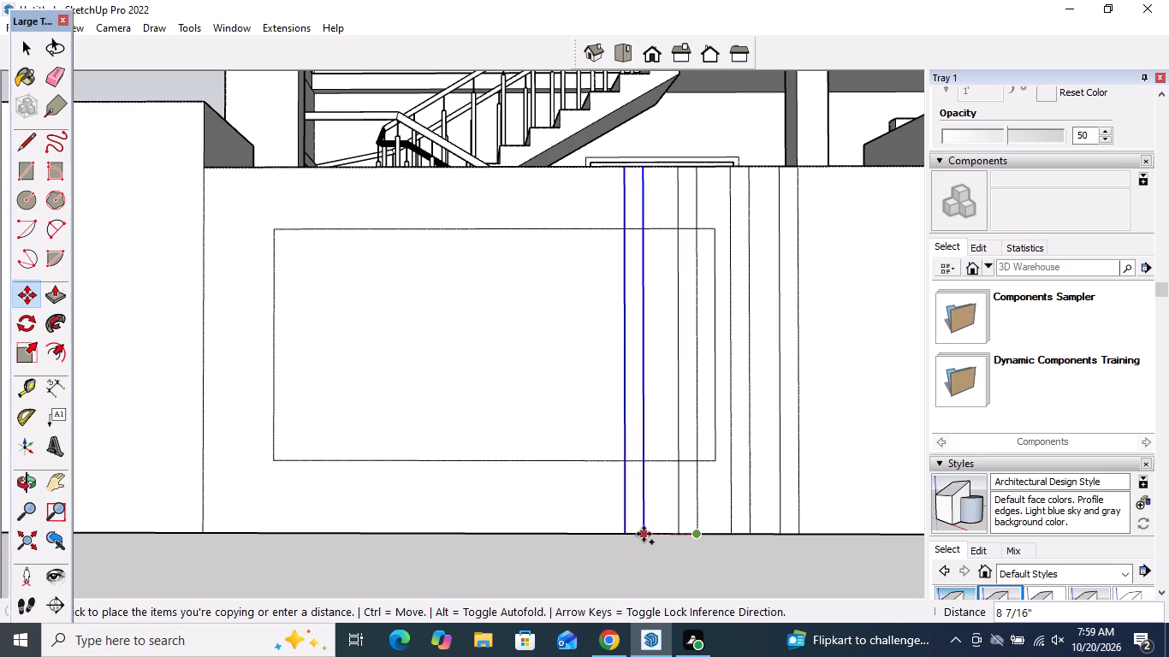
click(644, 534)
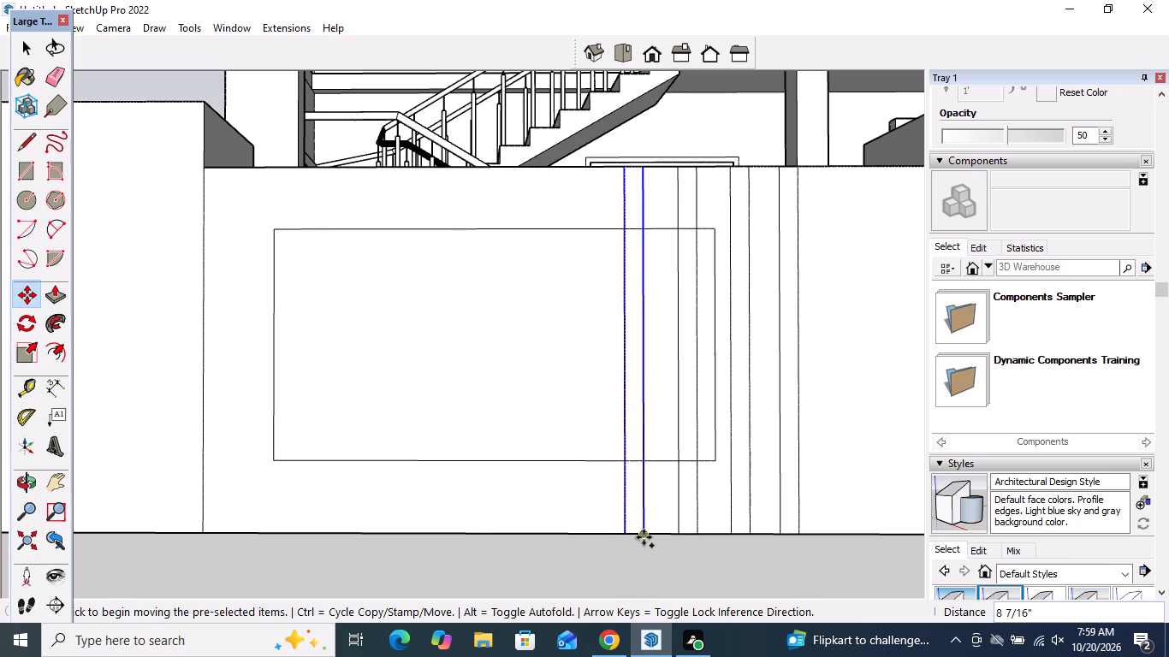
click(644, 536)
click(589, 531)
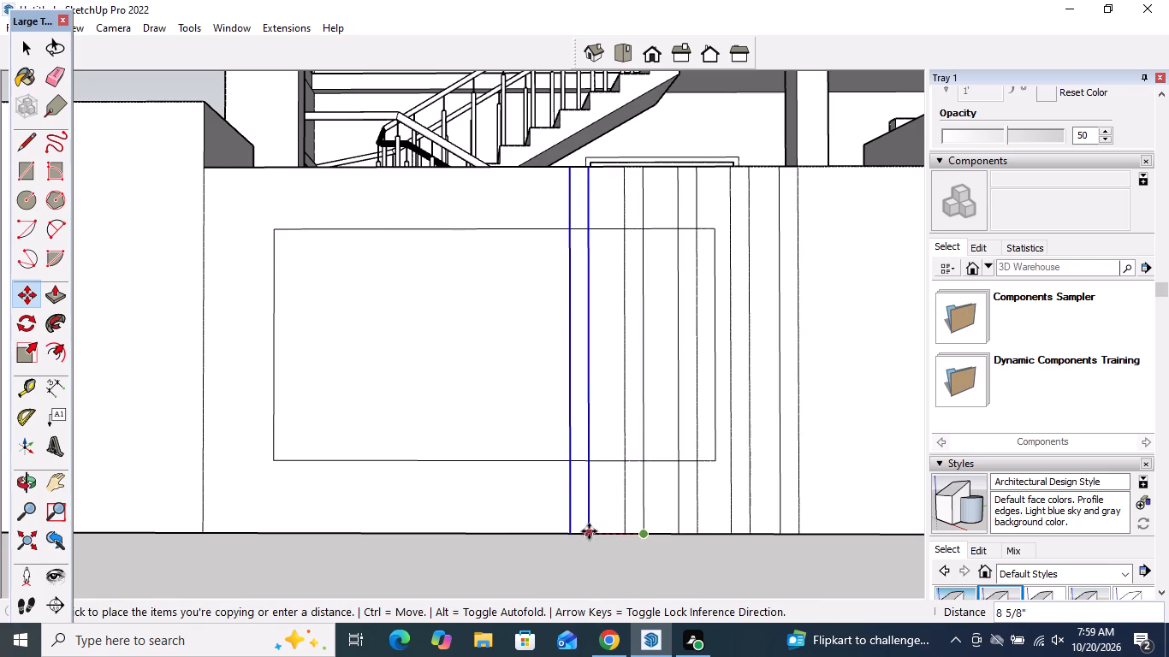
key(space)
key(b)
key(space)
click(632, 563)
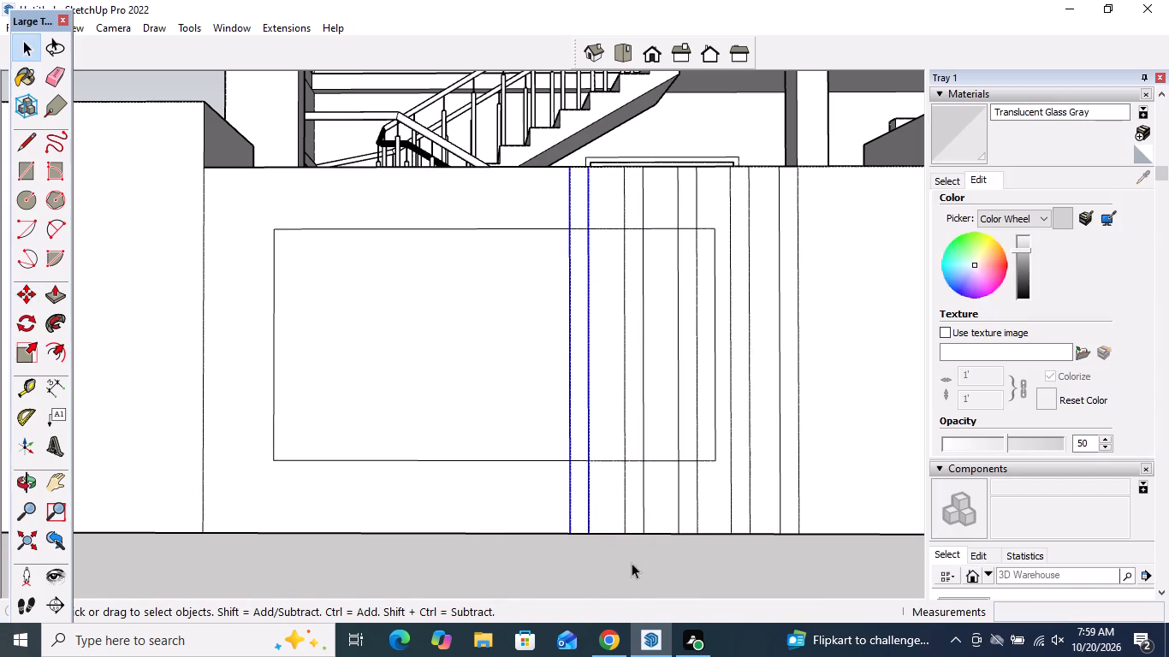
Erase the strip line segments that cross the inside of the rectangle.
click(53, 85)
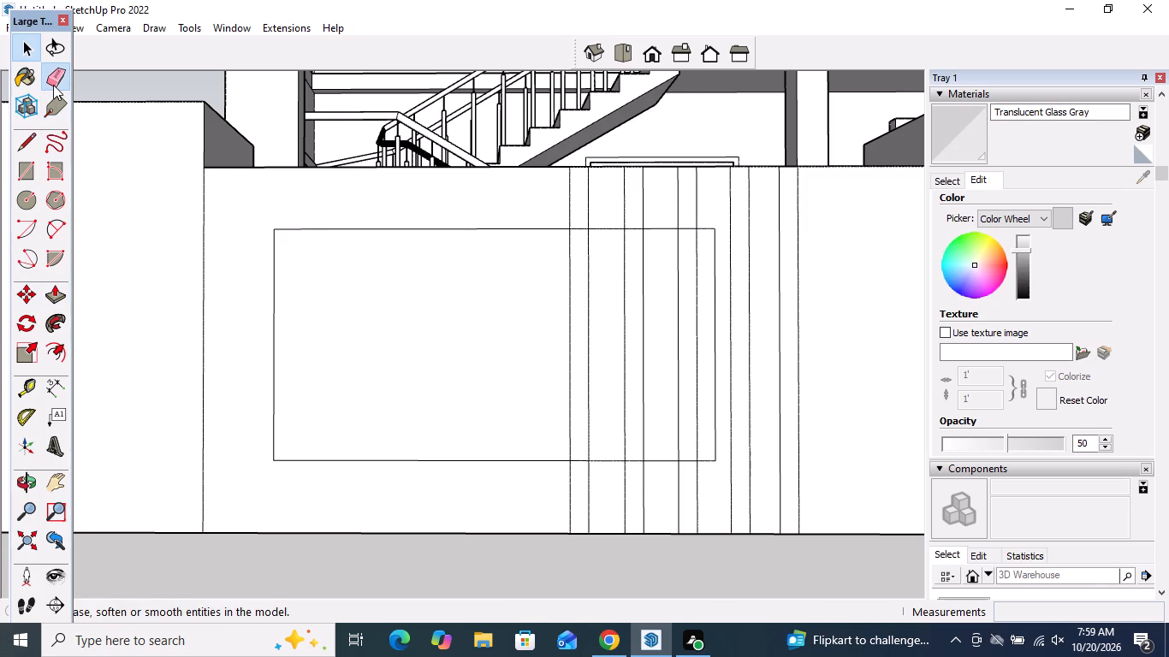
drag(665, 333, 539, 323)
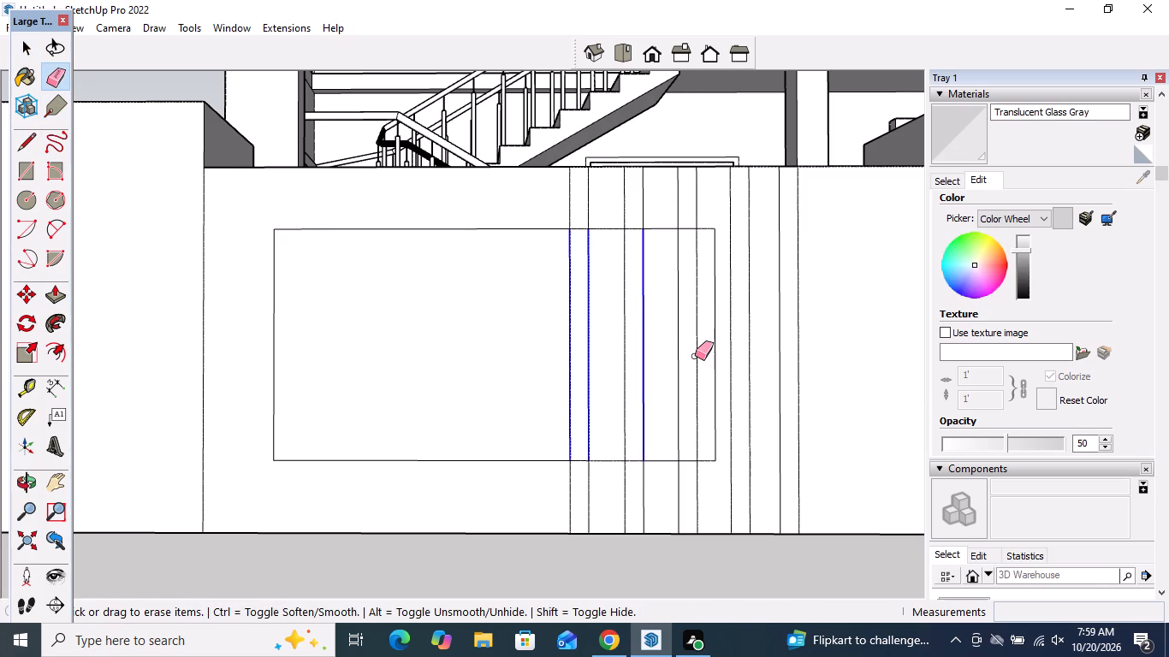
drag(687, 345, 541, 342)
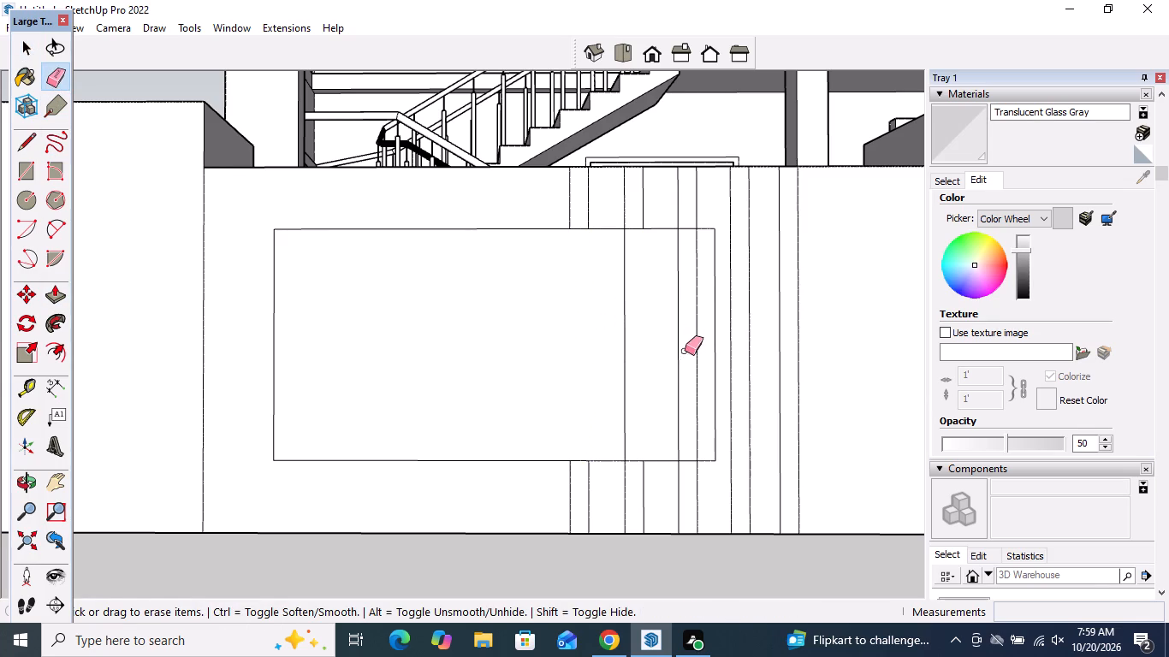
drag(685, 351, 594, 337)
drag(668, 358, 523, 328)
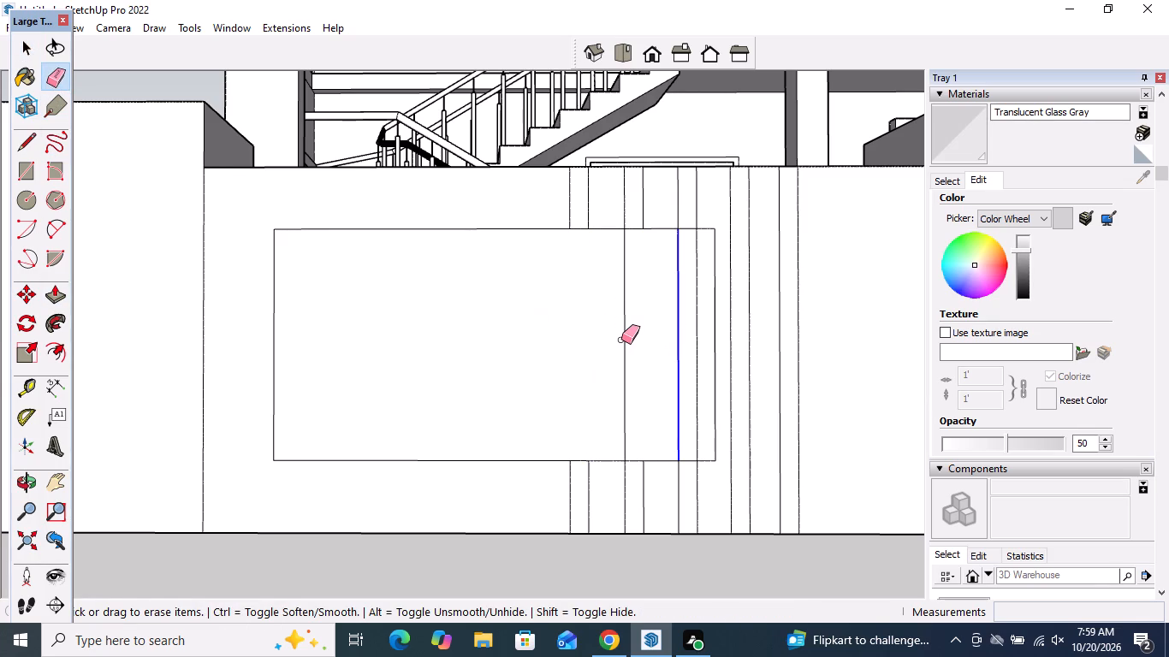
click(621, 340)
click(626, 334)
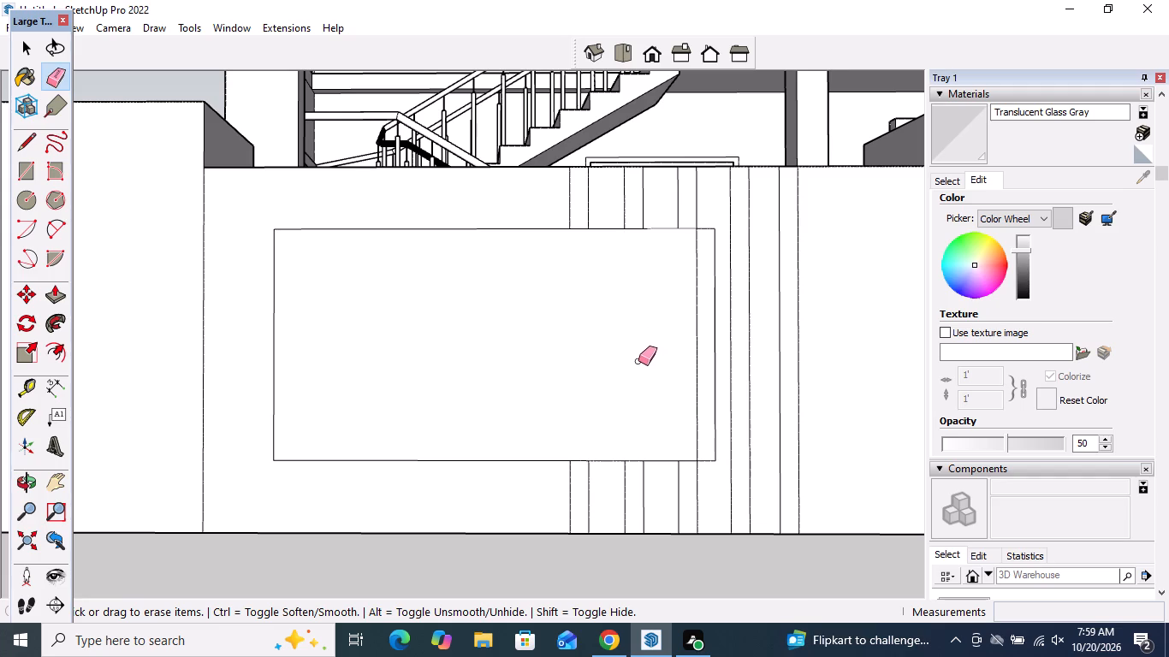
scroll(669, 383, down, 3)
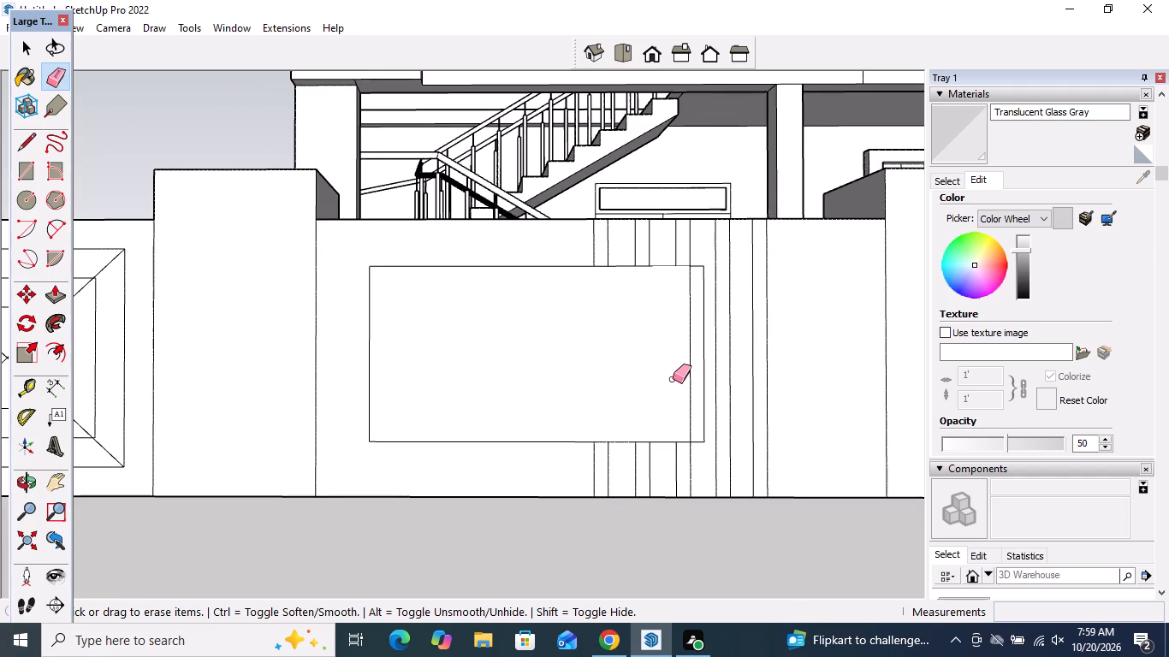
scroll(677, 375, up, 3)
click(696, 356)
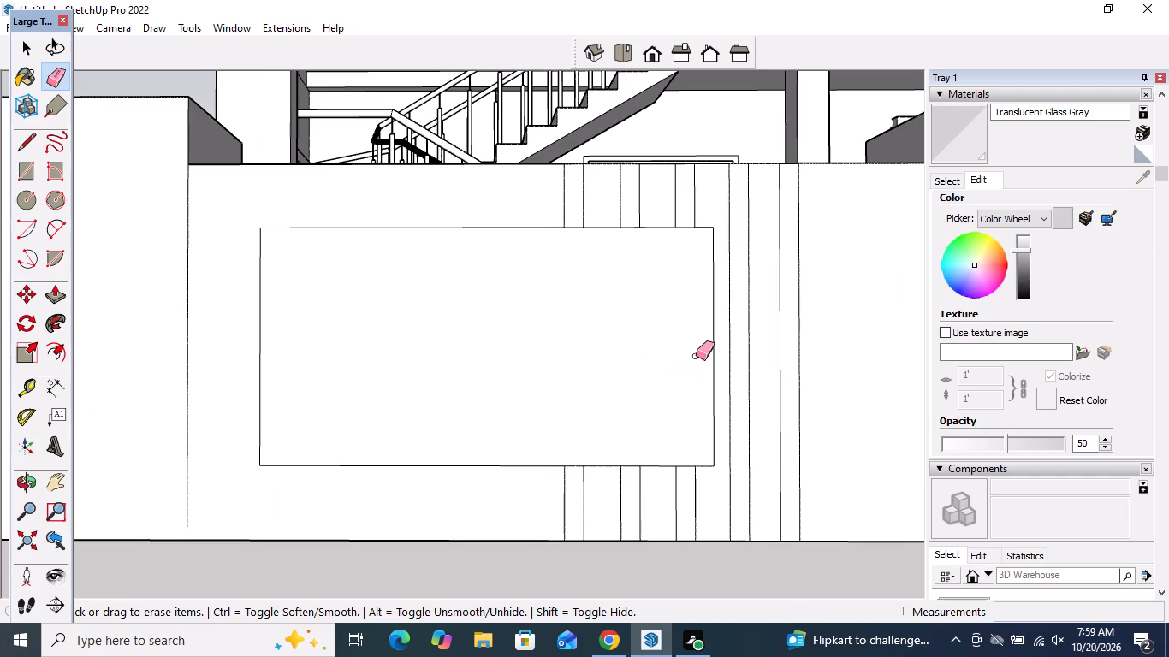
key(space)
Push the rectangle's face 2" into the wall with Push/Pull to form a recessed panel.
scroll(696, 356, down, 4)
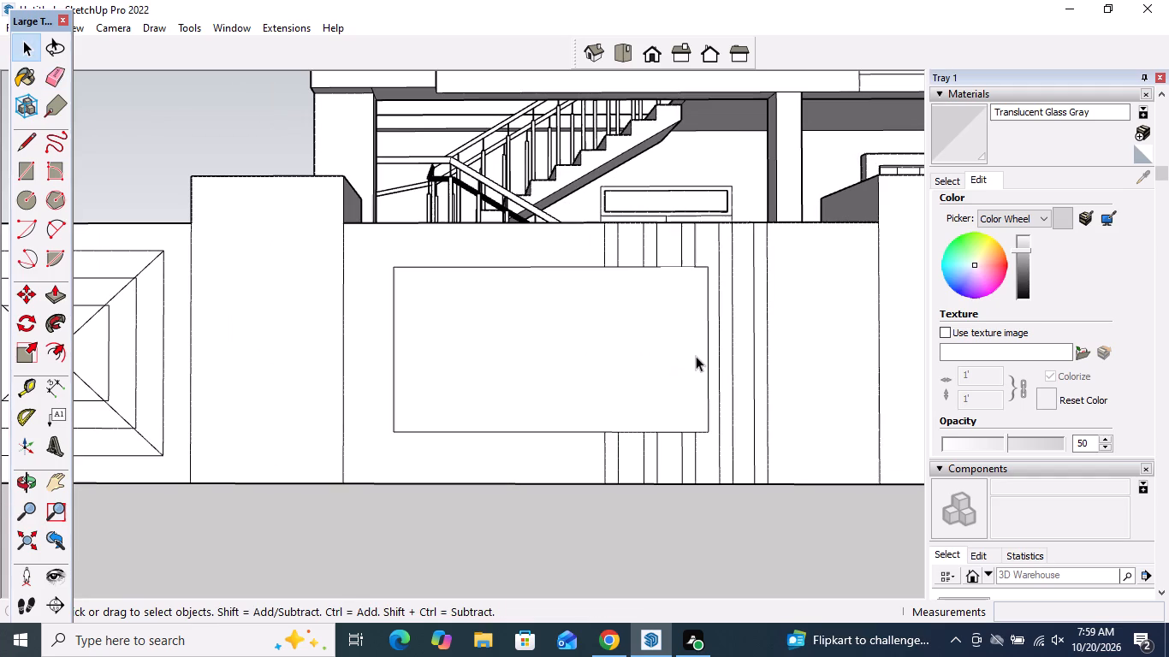
click(62, 301)
click(504, 348)
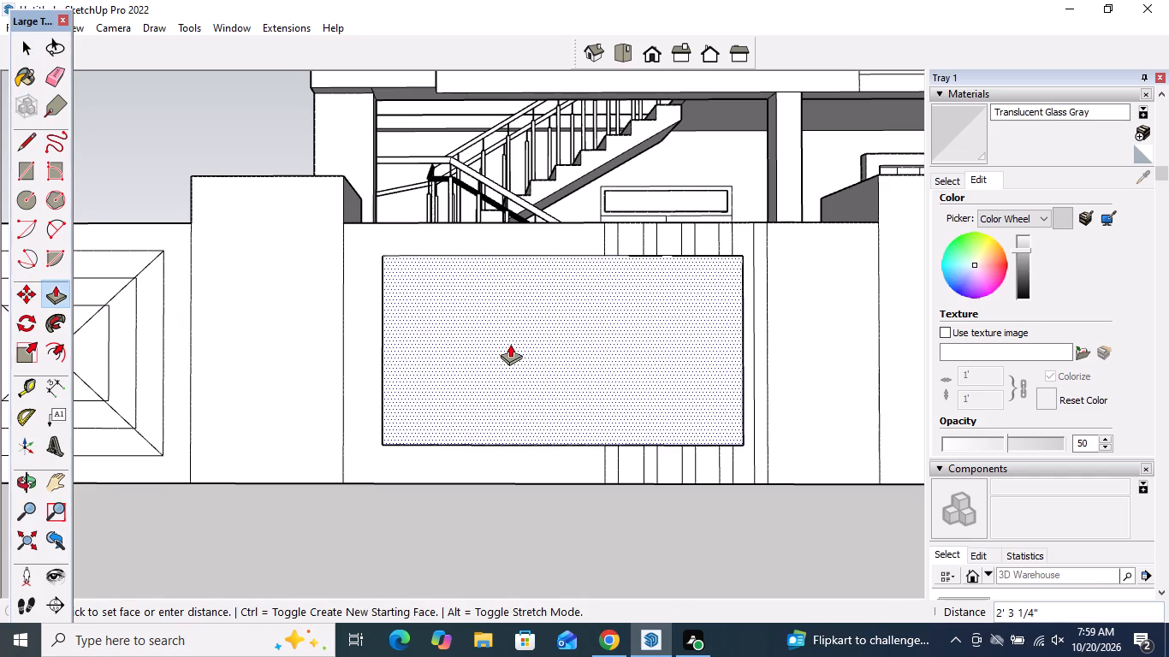
middle_drag(510, 344, 193, 430)
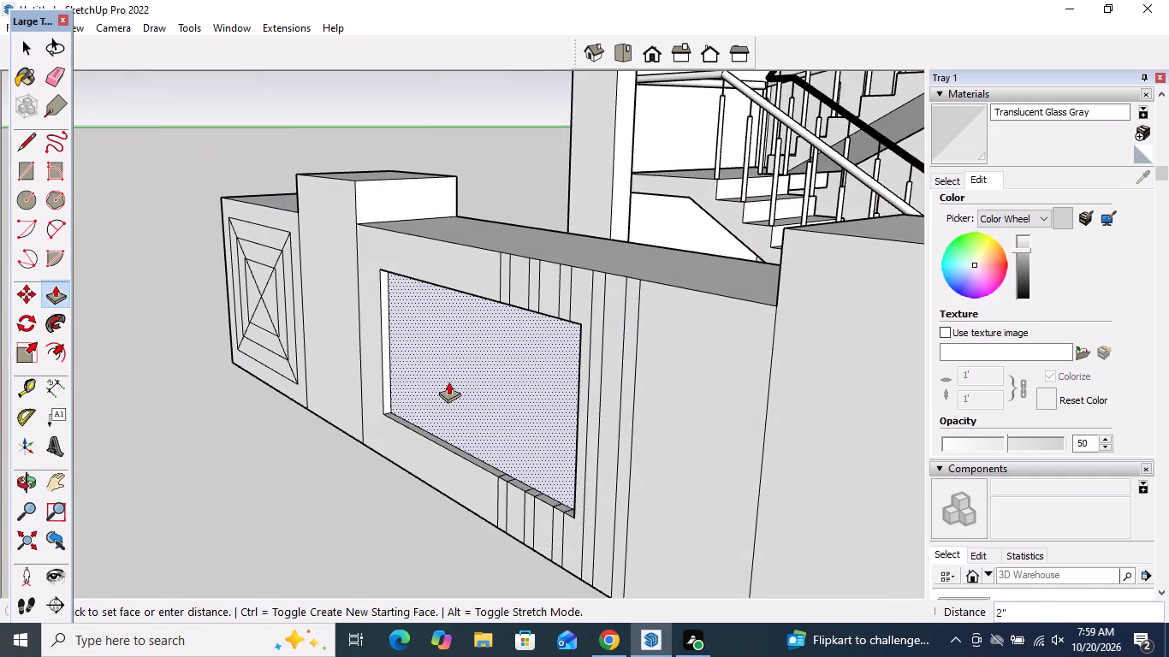
click(448, 382)
key(space)
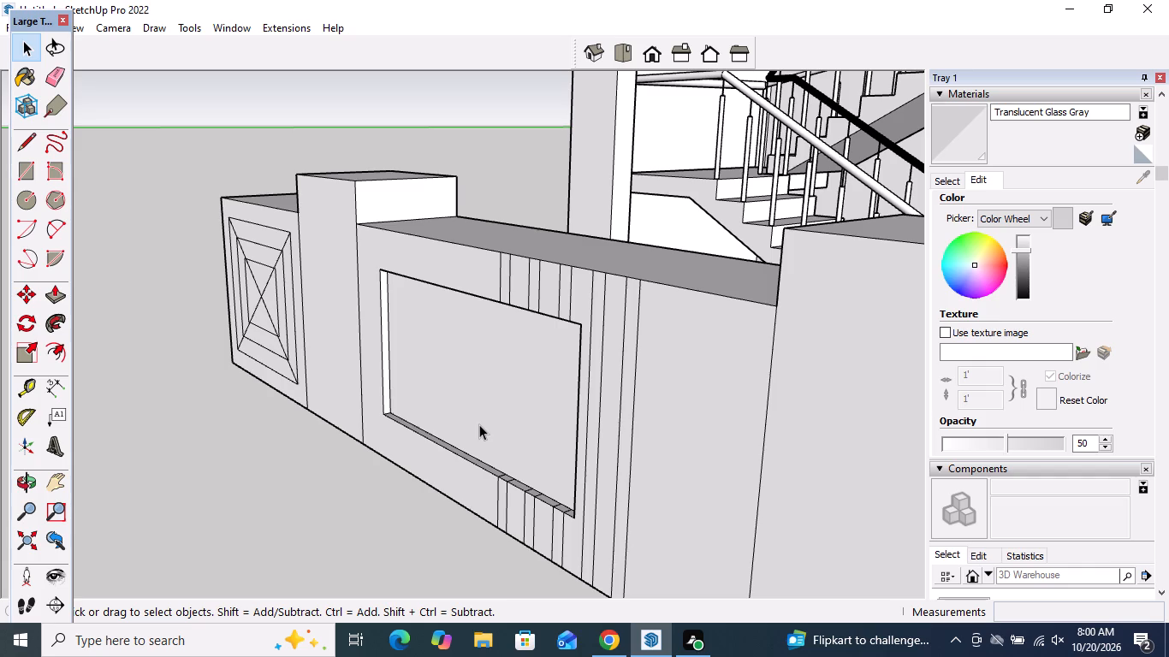
Erase the short strip edges crossing the recess's bottom ledge.
click(61, 75)
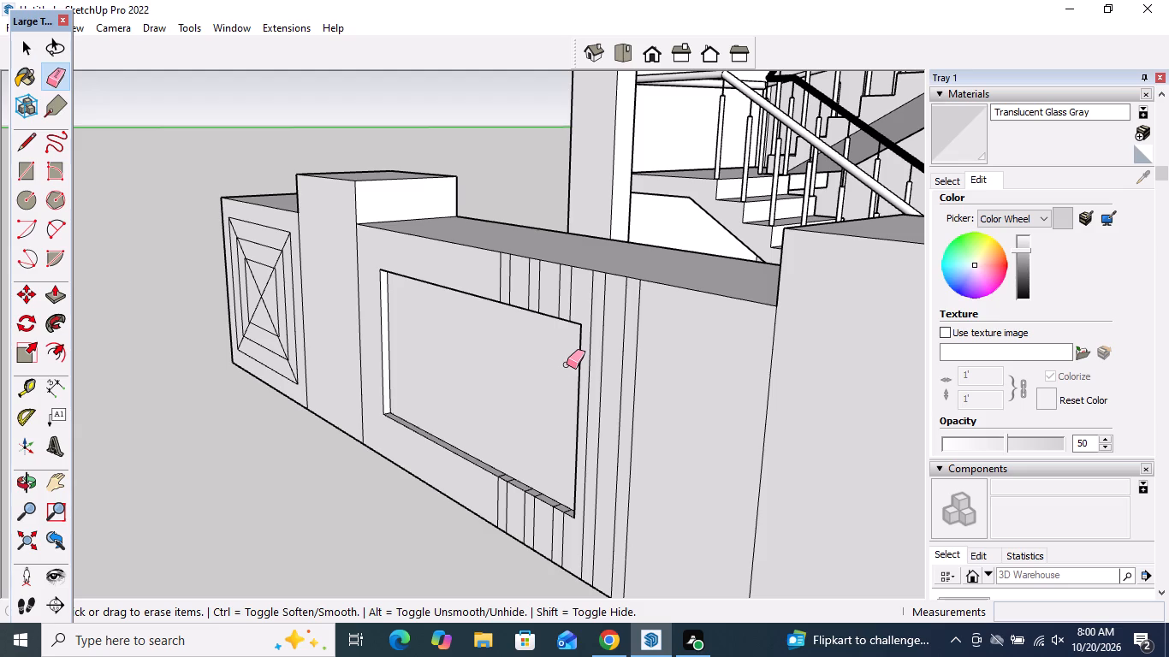
middle_drag(567, 376, 565, 477)
scroll(544, 530, up, 4)
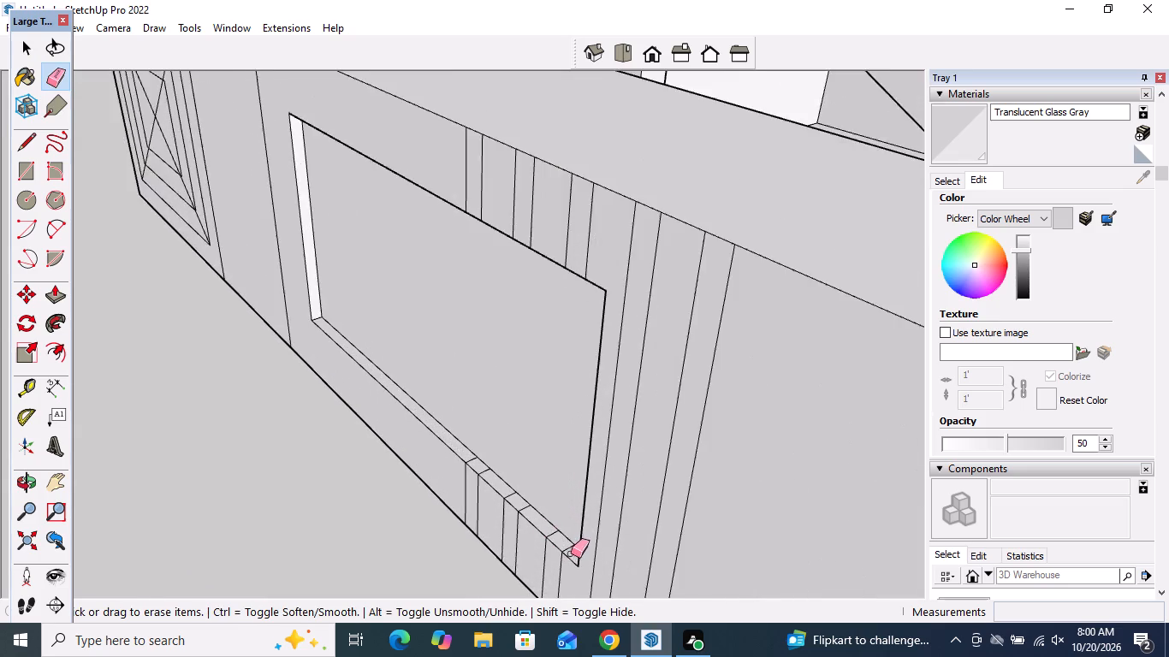
scroll(571, 553, up, 5)
click(567, 547)
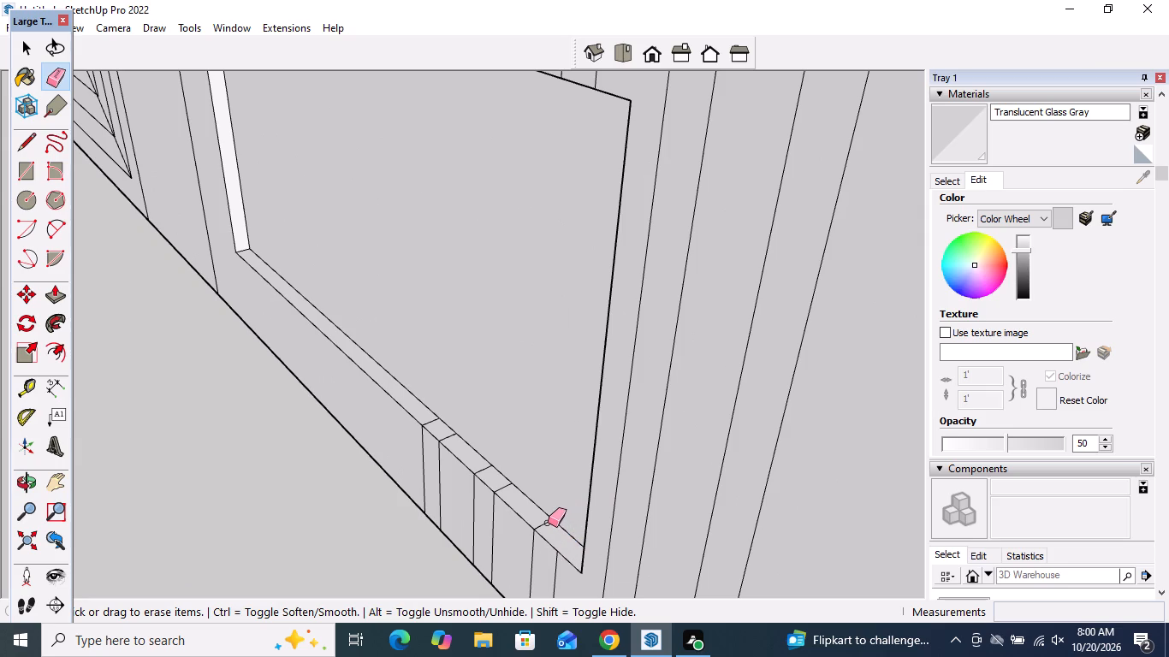
click(548, 523)
click(504, 486)
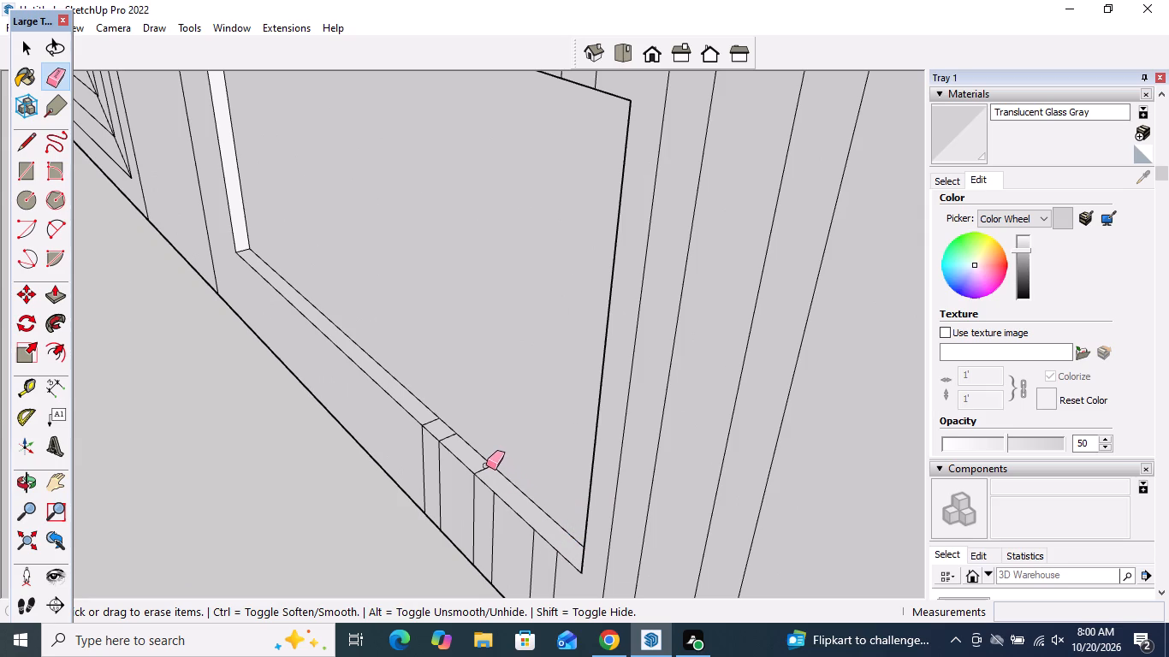
click(485, 469)
click(449, 435)
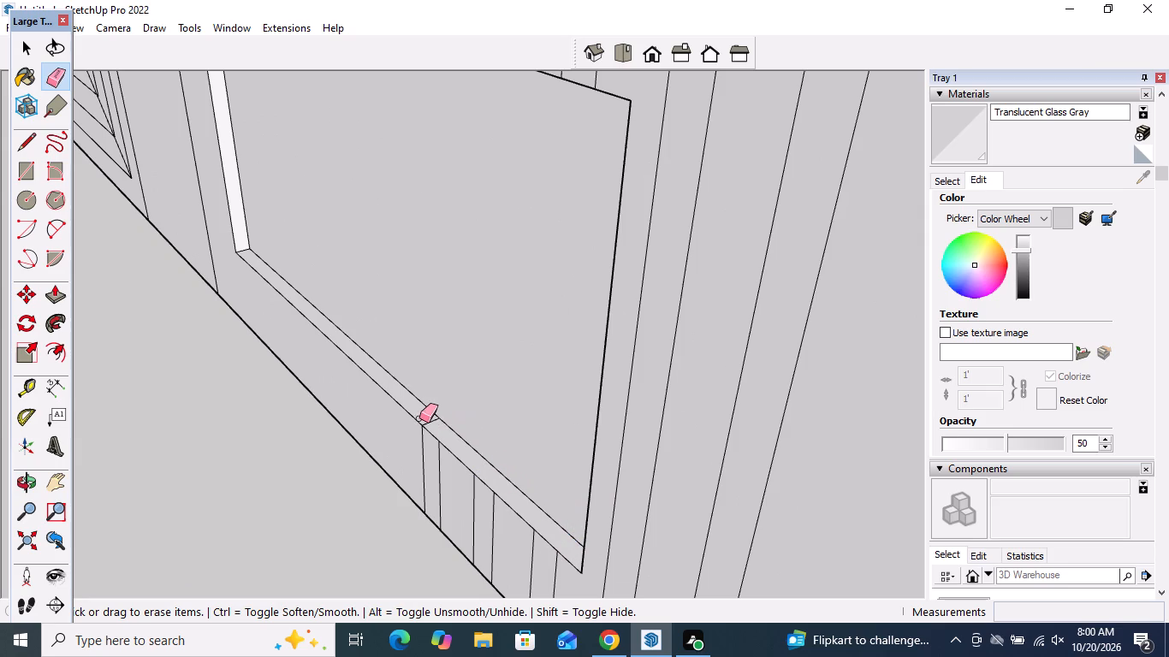
click(429, 423)
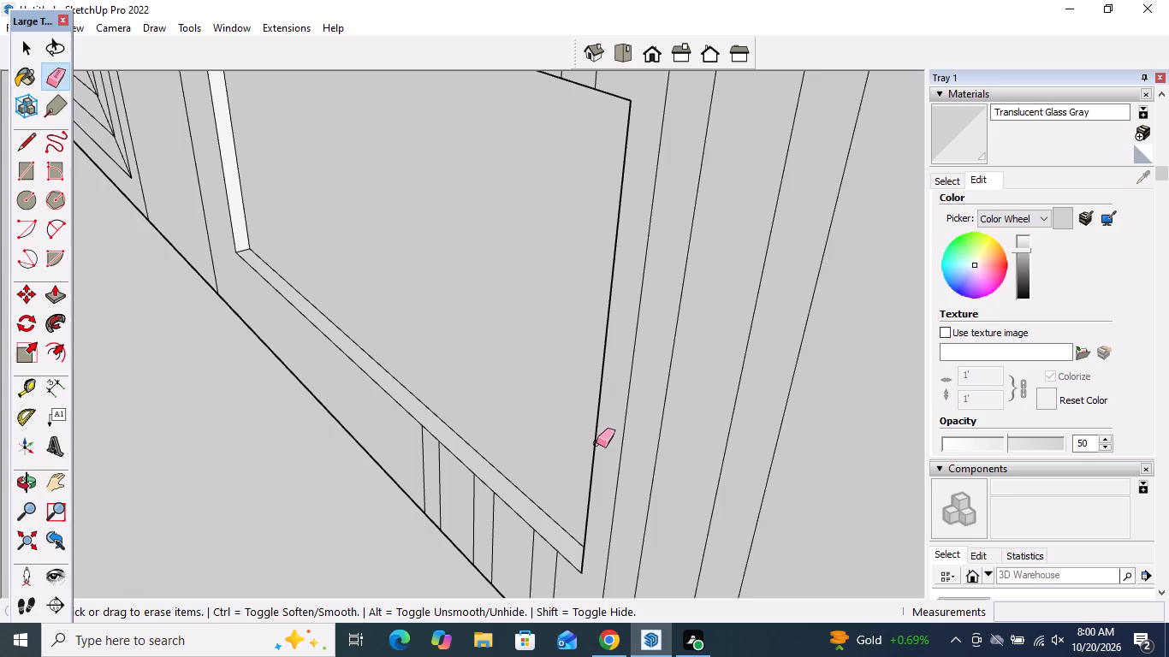
Erase the short strip edges crossing the underside of the recess's top edge.
middle_drag(596, 443, 707, 268)
scroll(725, 418, down, 9)
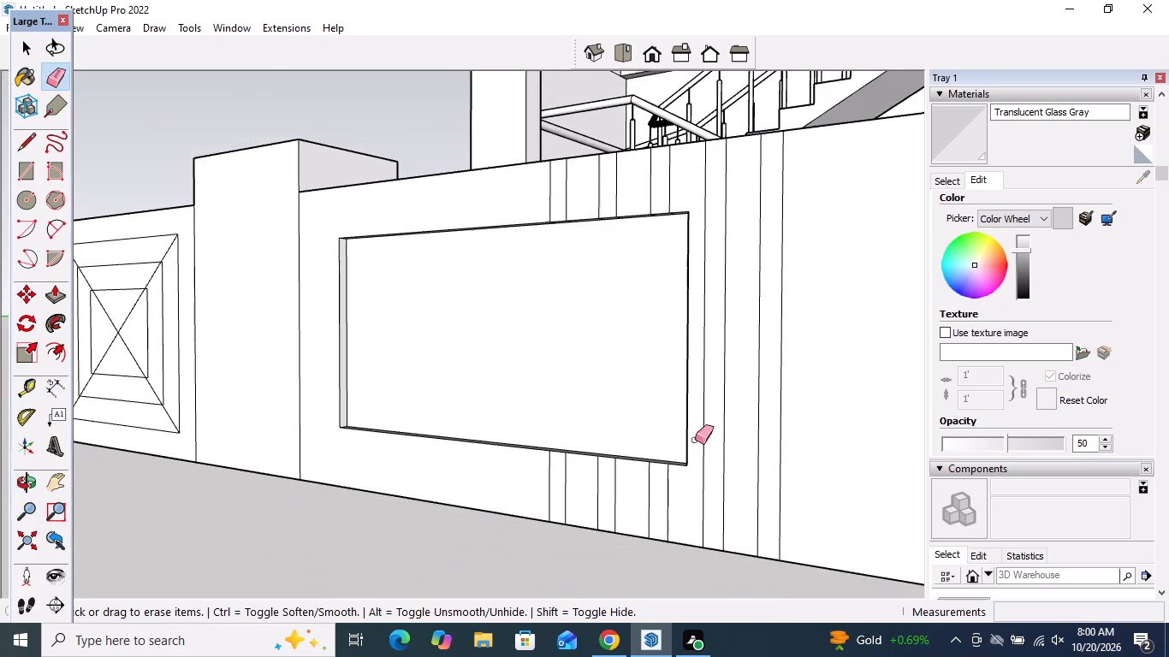
middle_drag(616, 471, 668, 252)
scroll(686, 147, up, 8)
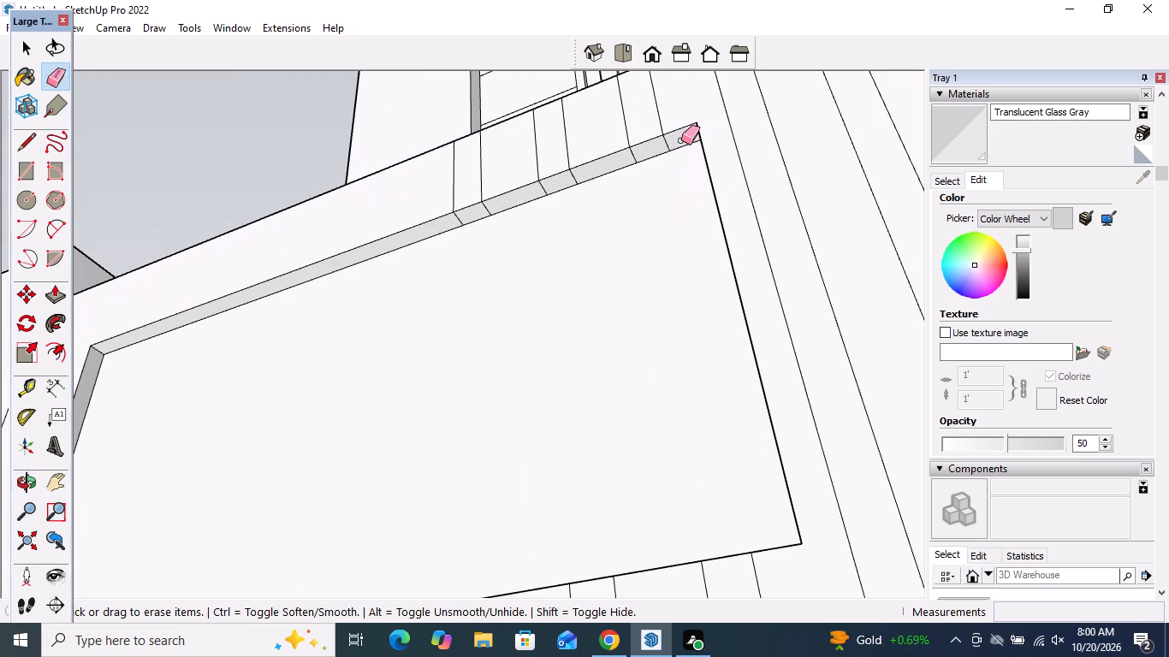
click(666, 143)
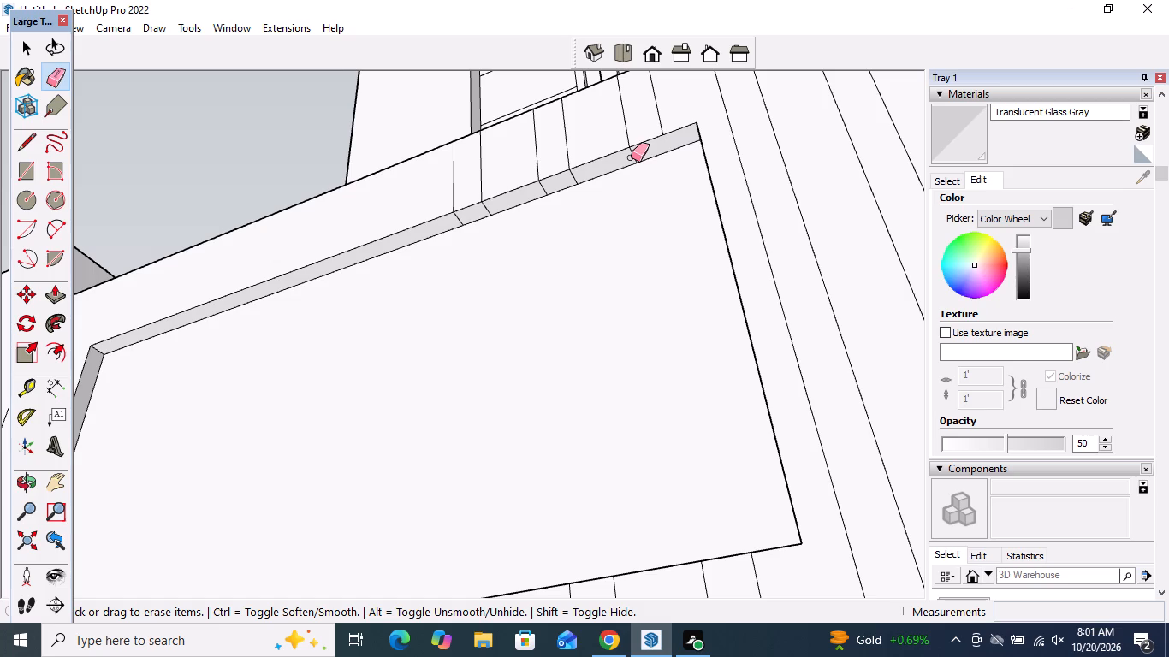
click(635, 157)
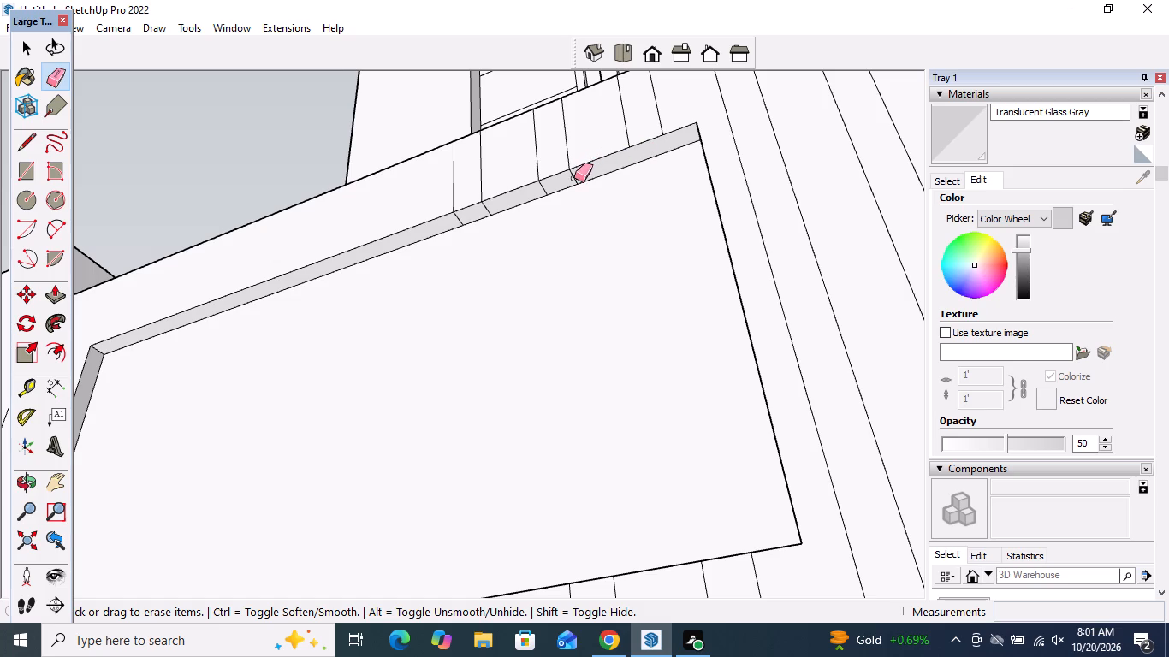
click(574, 179)
click(543, 190)
scroll(421, 200, up, 3)
click(501, 203)
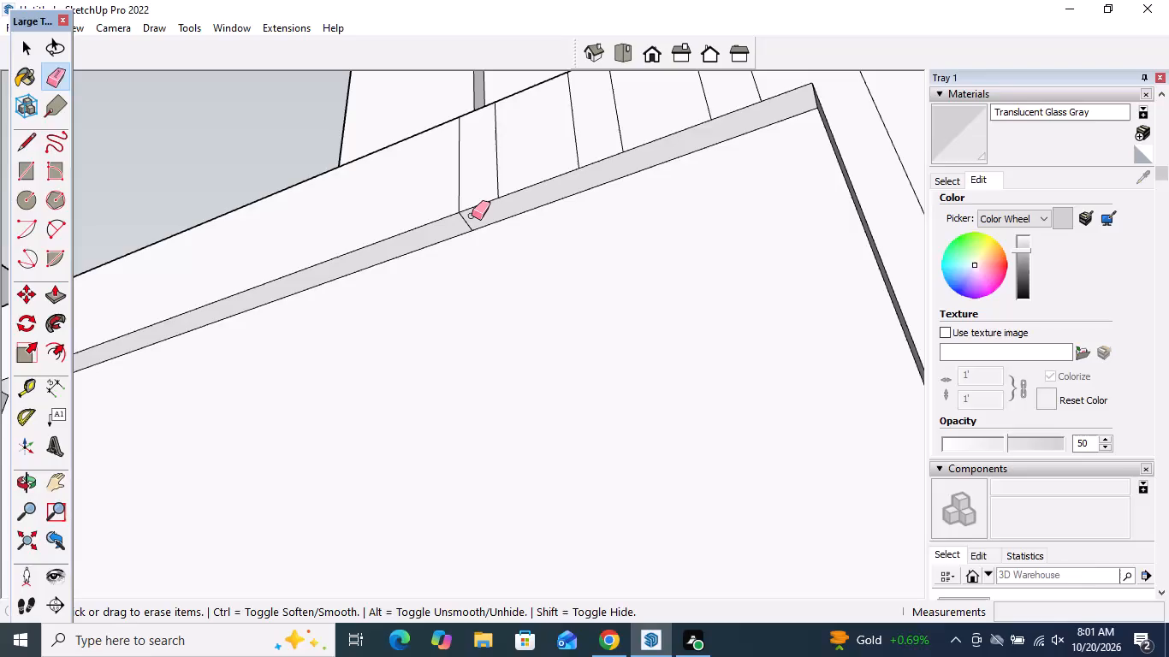
click(464, 221)
scroll(577, 269, down, 11)
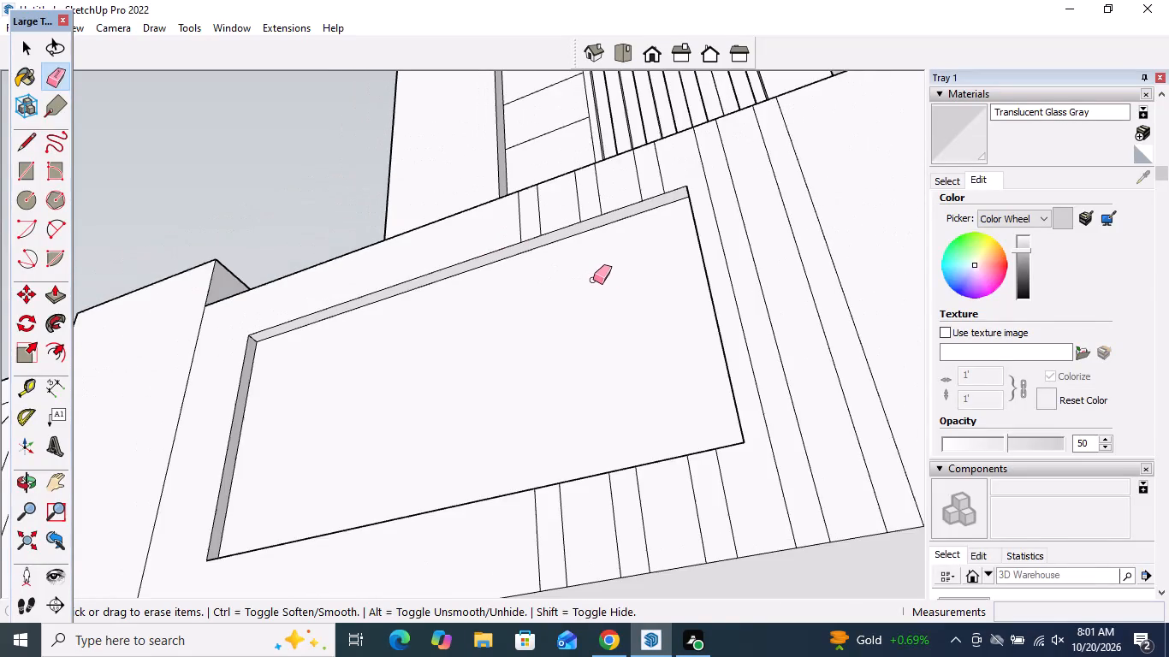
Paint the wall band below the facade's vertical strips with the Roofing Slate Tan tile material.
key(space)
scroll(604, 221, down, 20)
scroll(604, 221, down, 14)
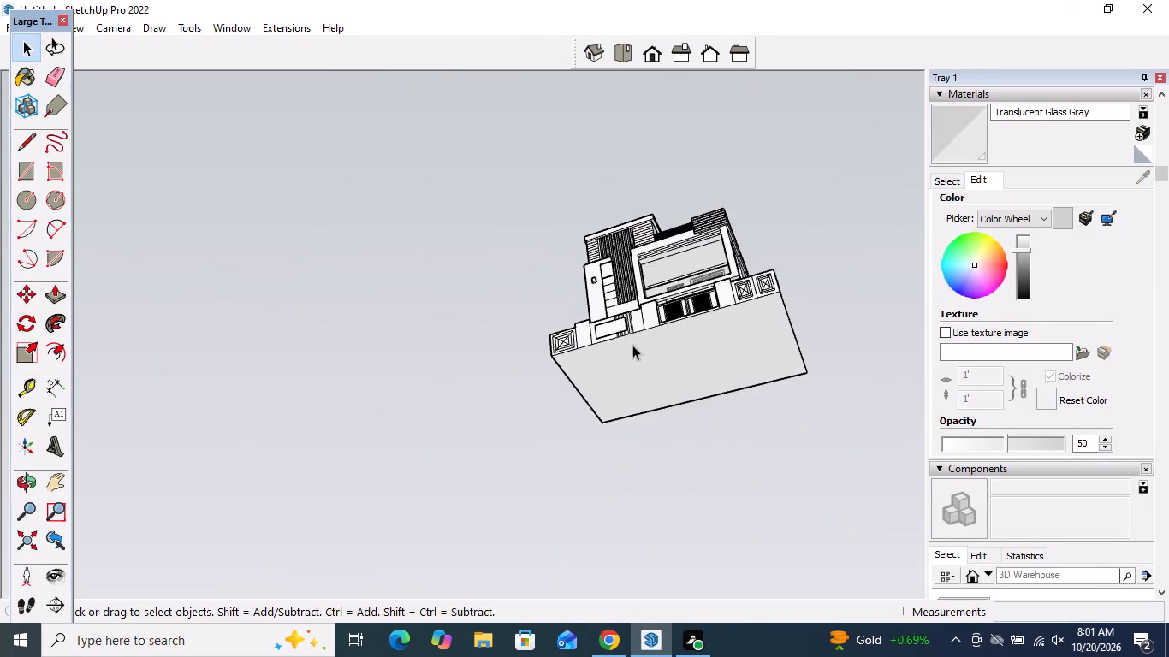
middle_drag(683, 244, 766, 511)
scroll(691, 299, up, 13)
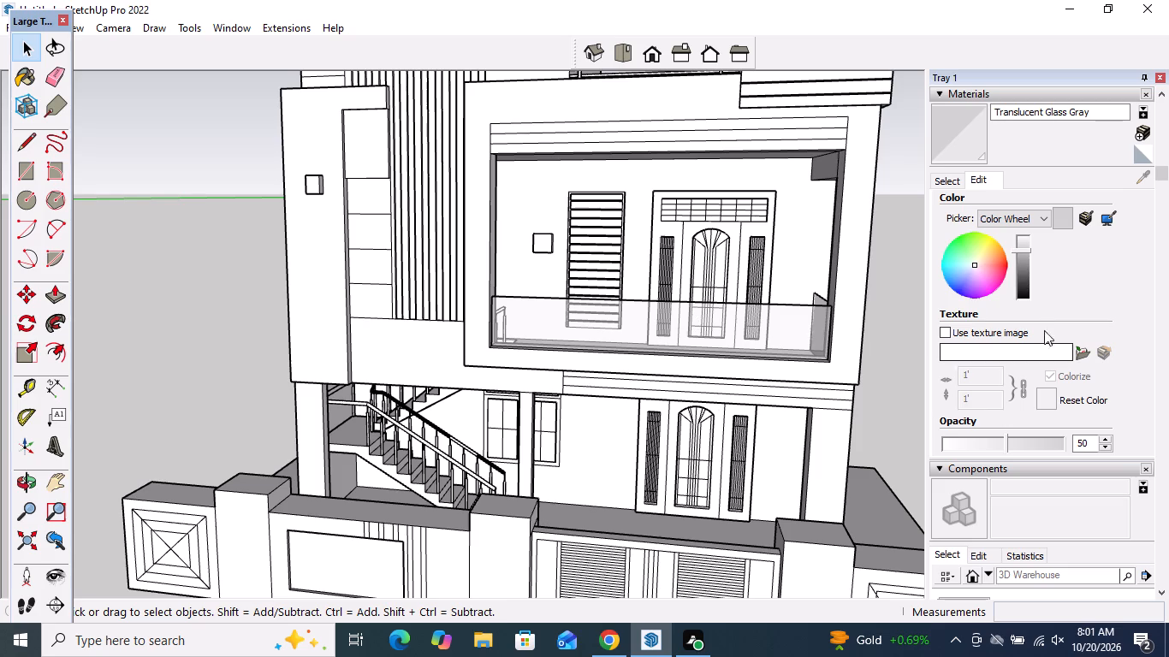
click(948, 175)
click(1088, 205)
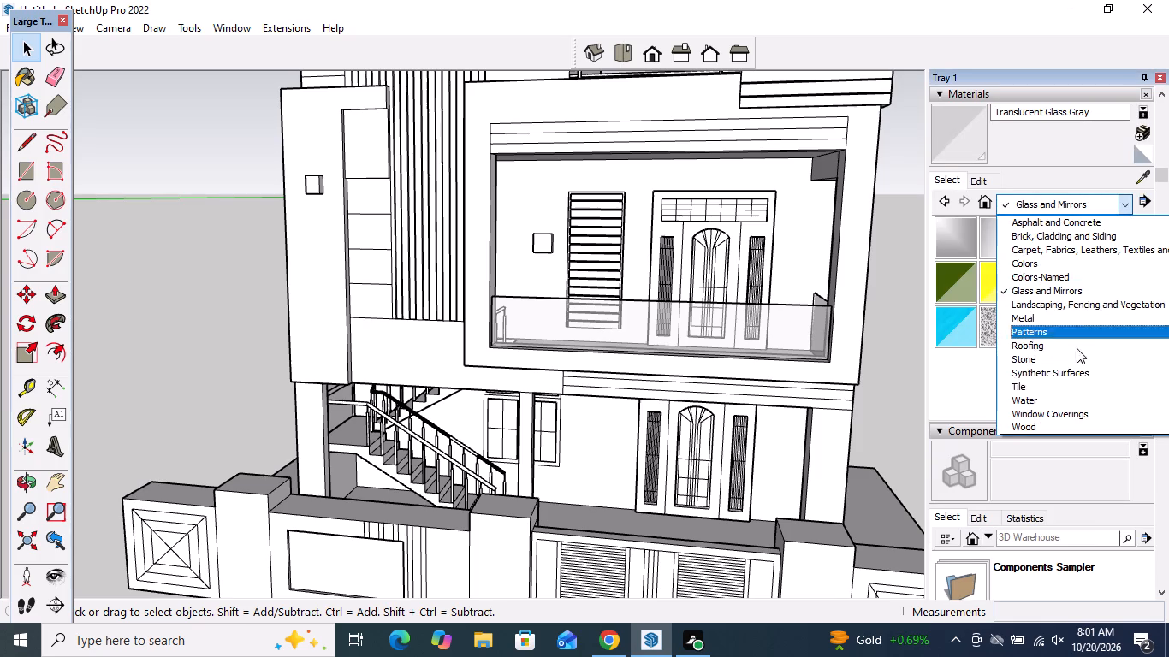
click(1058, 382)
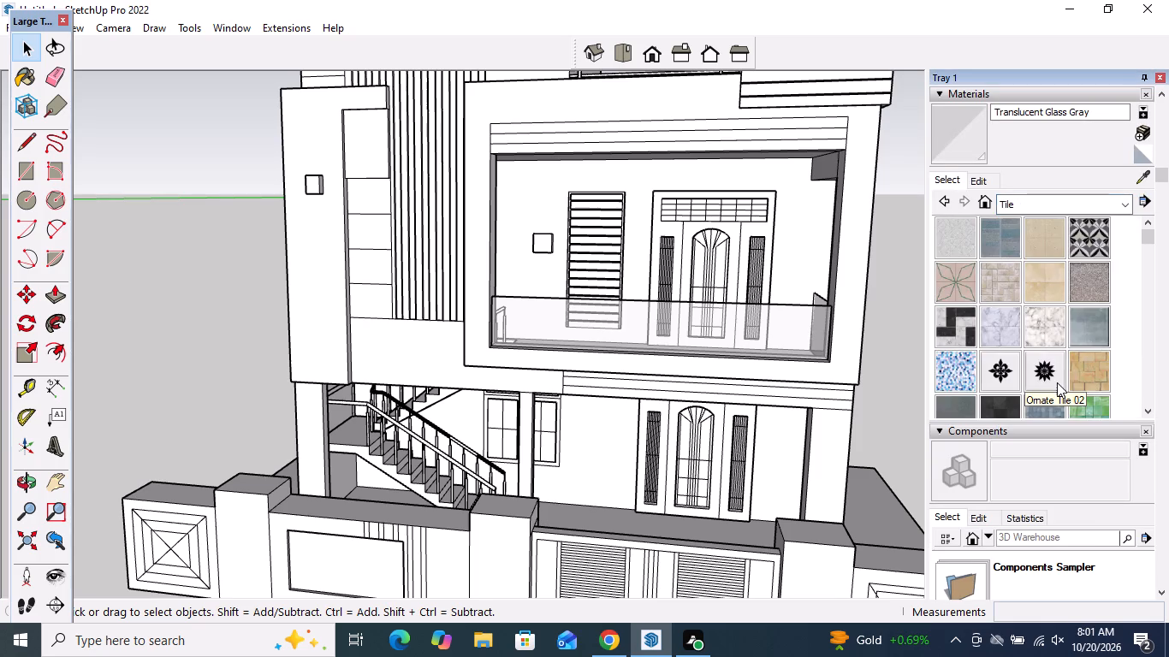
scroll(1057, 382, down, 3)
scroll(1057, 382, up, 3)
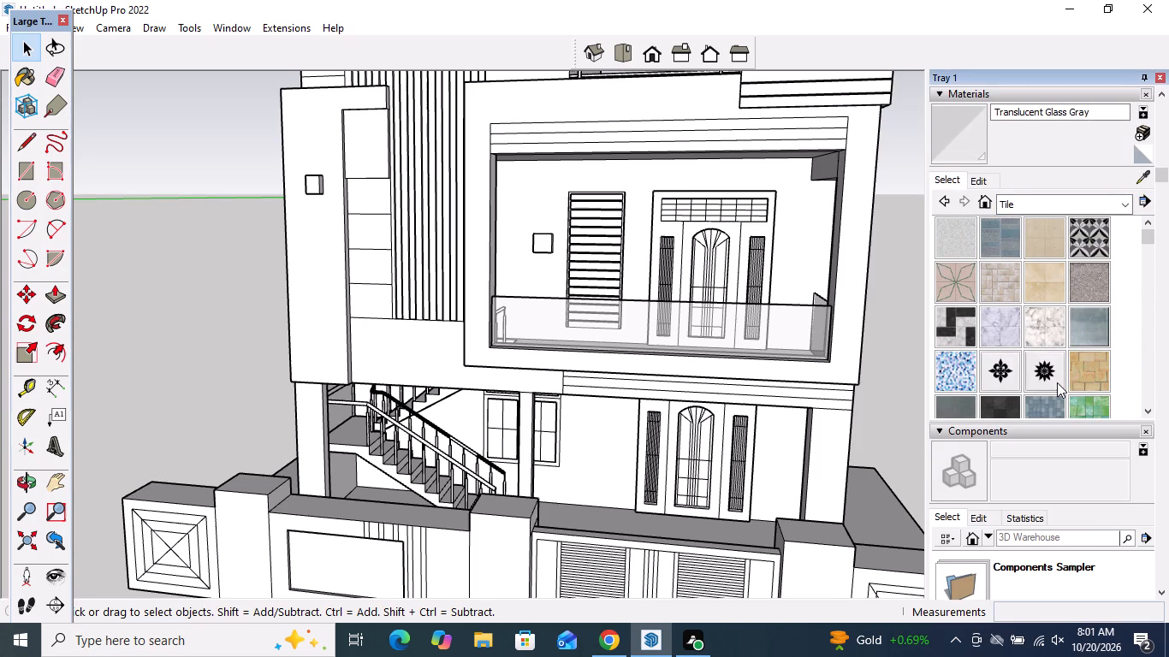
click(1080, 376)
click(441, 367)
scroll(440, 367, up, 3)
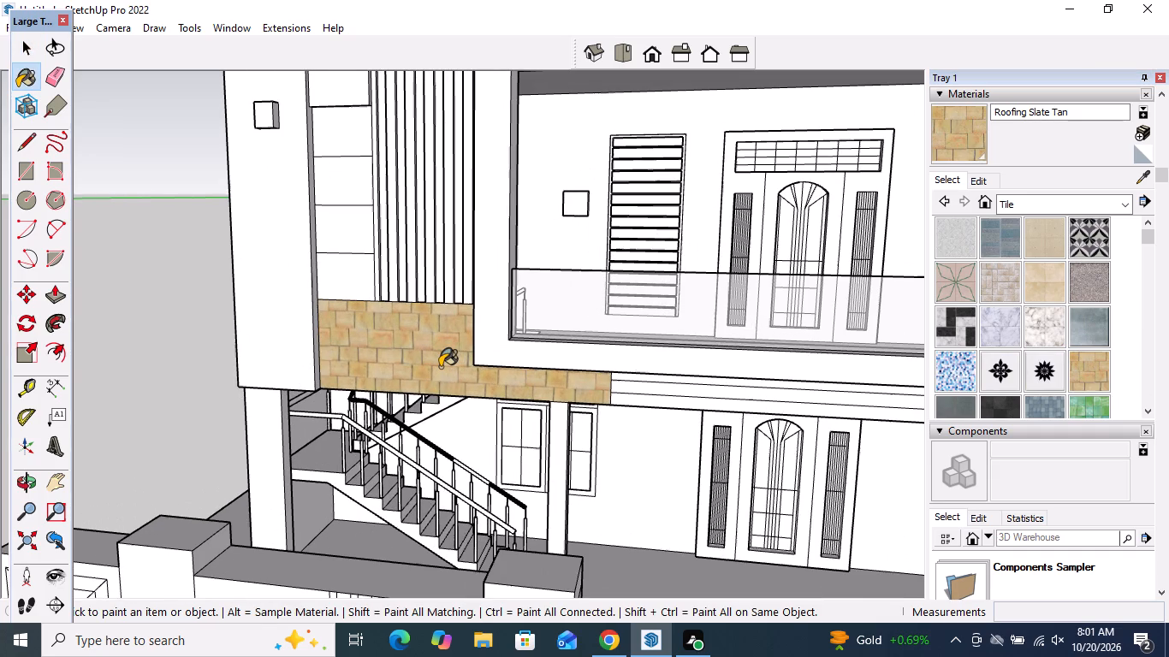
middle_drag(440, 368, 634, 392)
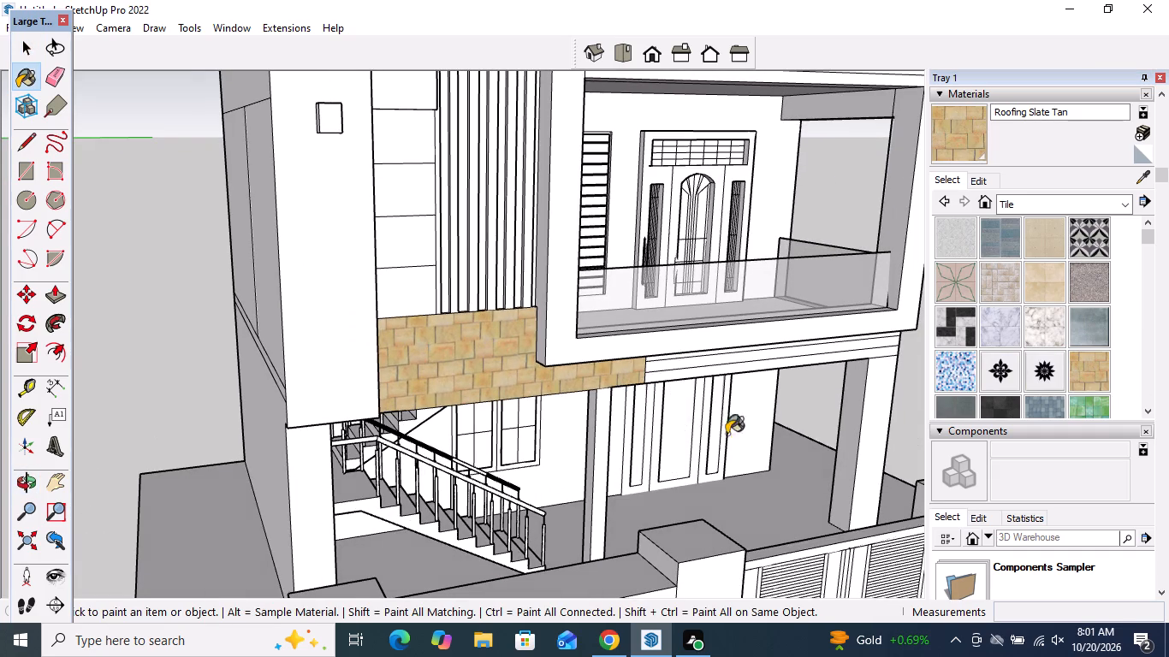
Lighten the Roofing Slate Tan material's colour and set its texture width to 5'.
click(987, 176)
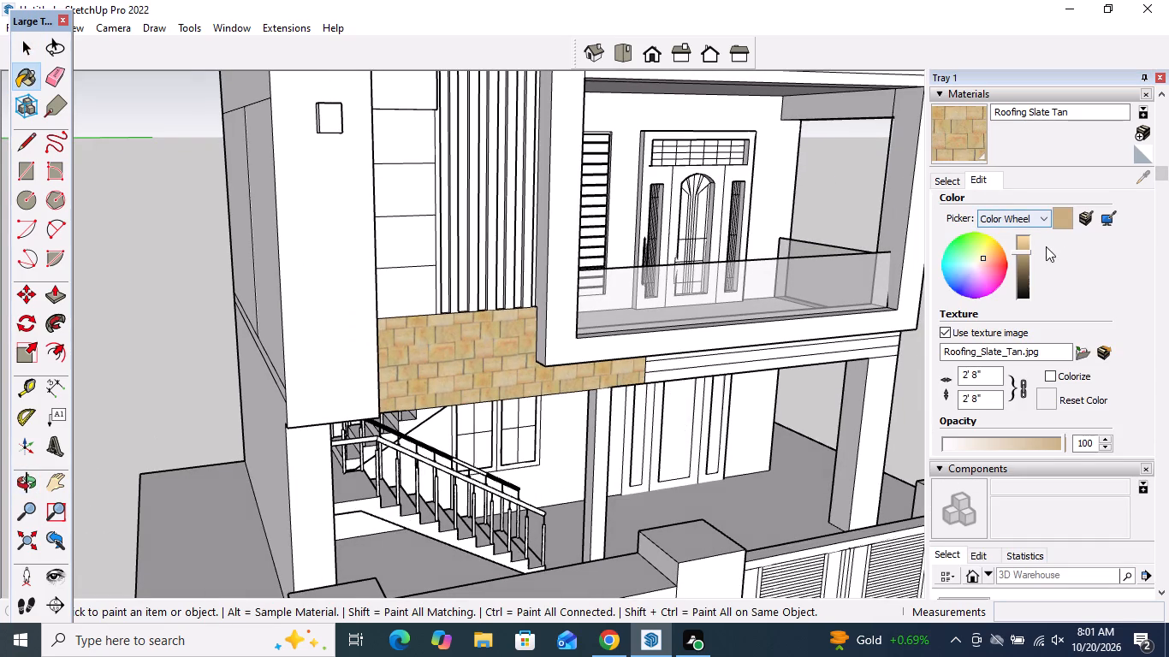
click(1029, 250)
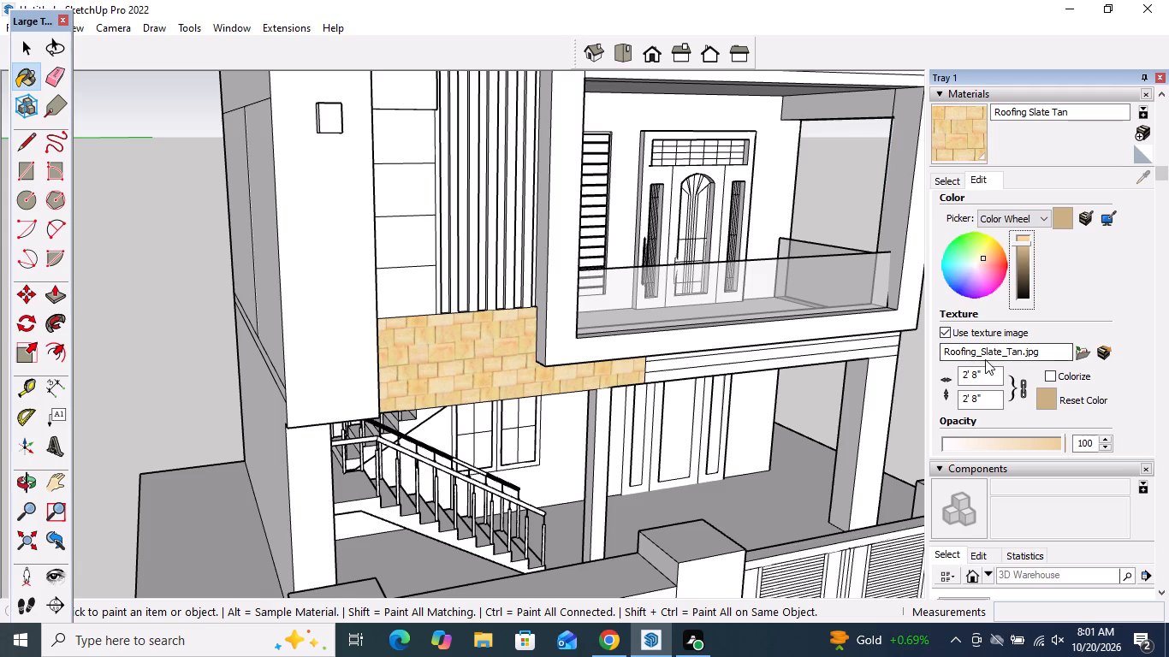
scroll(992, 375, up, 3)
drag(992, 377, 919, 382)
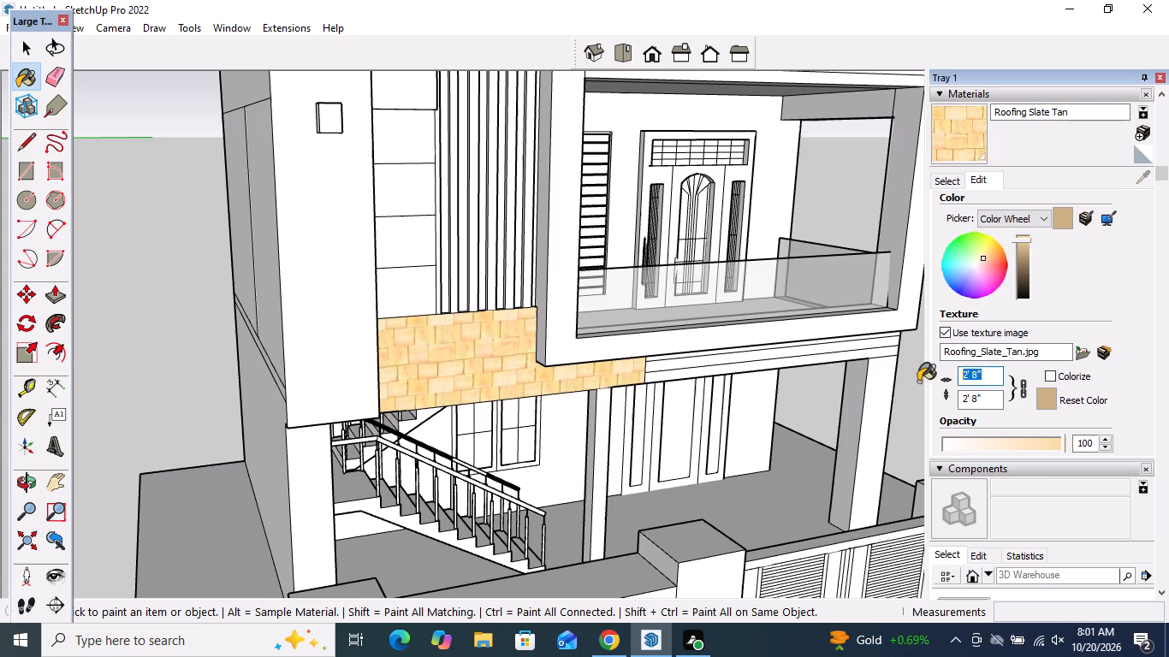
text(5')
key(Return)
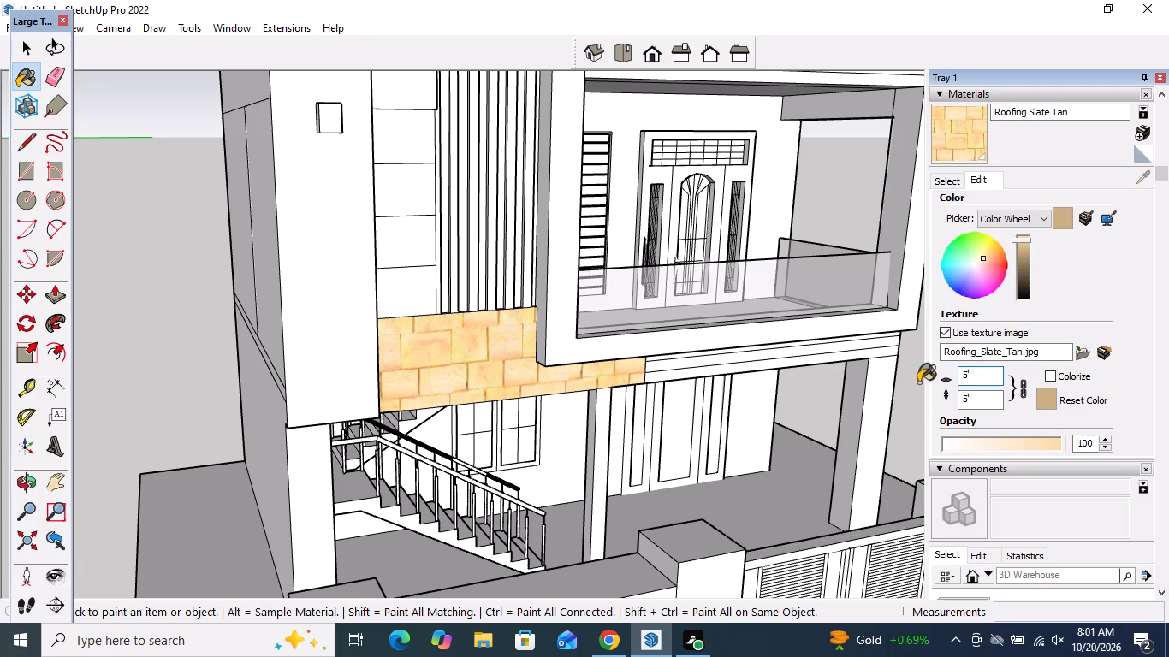
Paint the wall band below the vertical strips with the Field Rectangle Tile material.
click(950, 185)
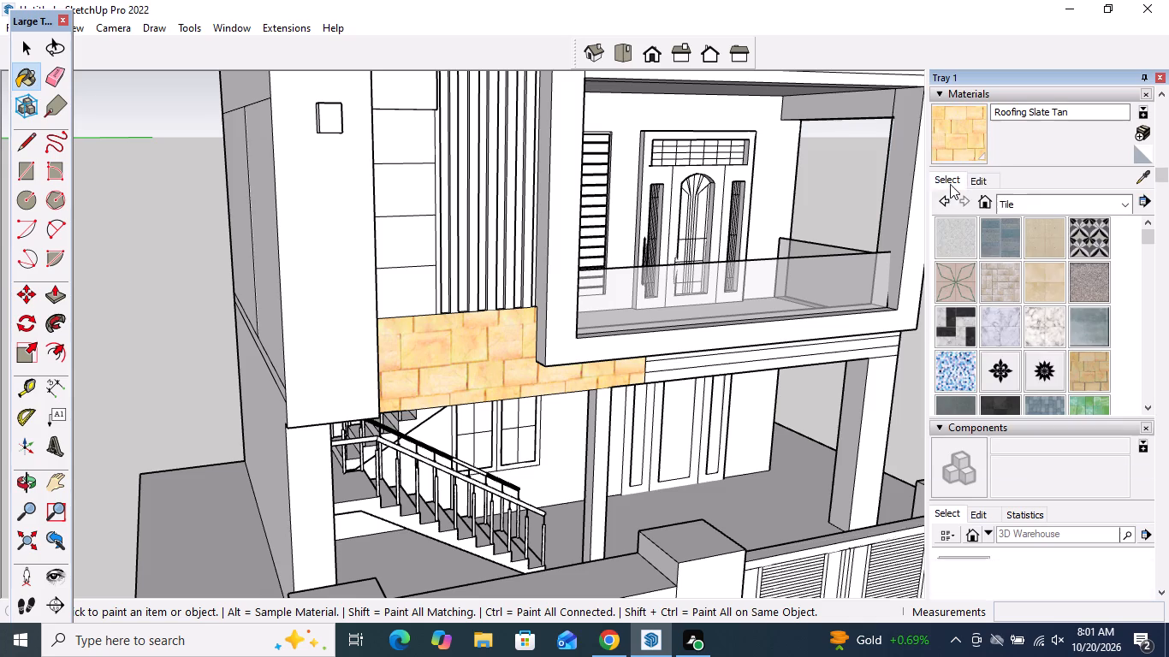
click(1010, 287)
click(497, 339)
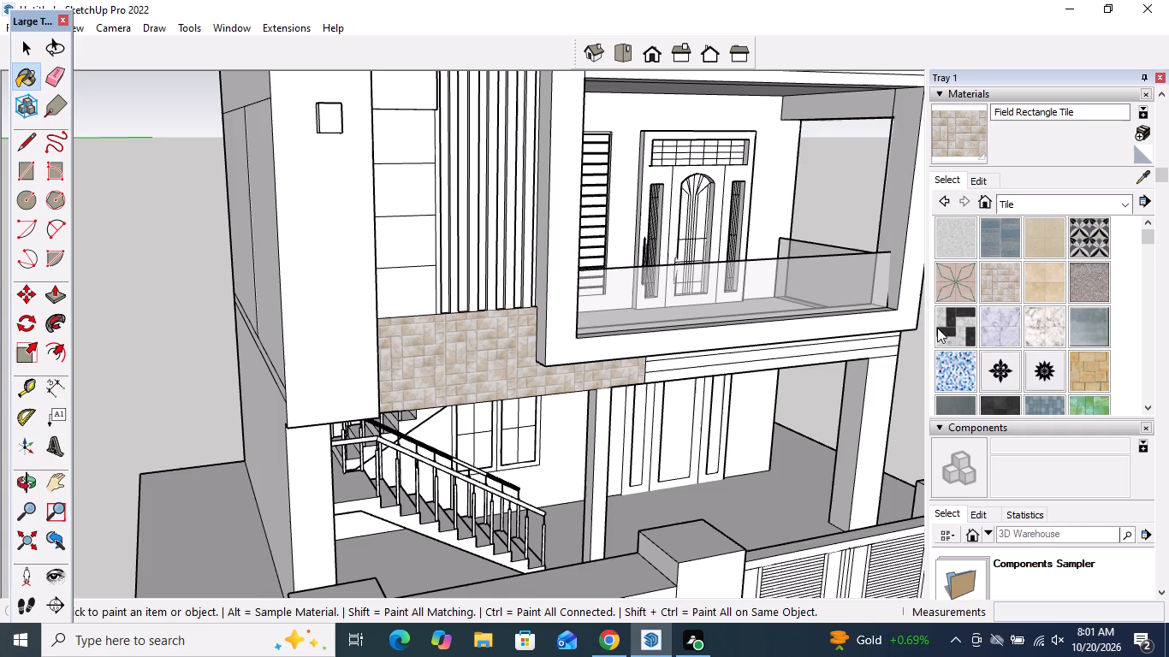
Darken the Field Rectangle Tile material slightly and set its texture width to 5'.
click(986, 177)
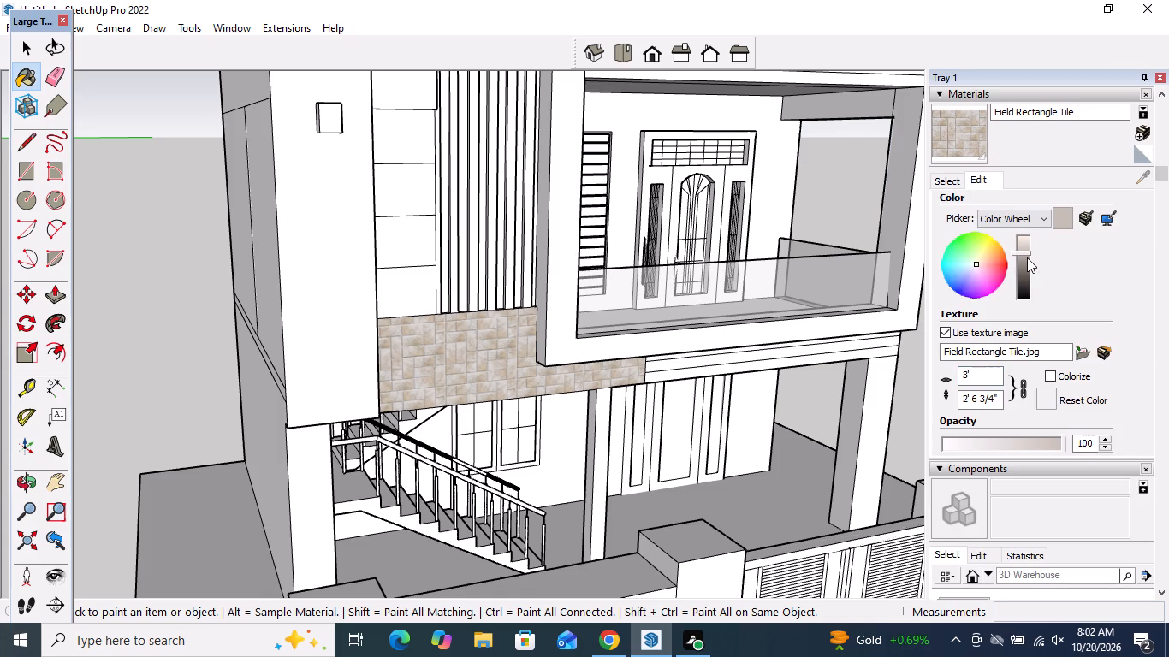
click(1025, 252)
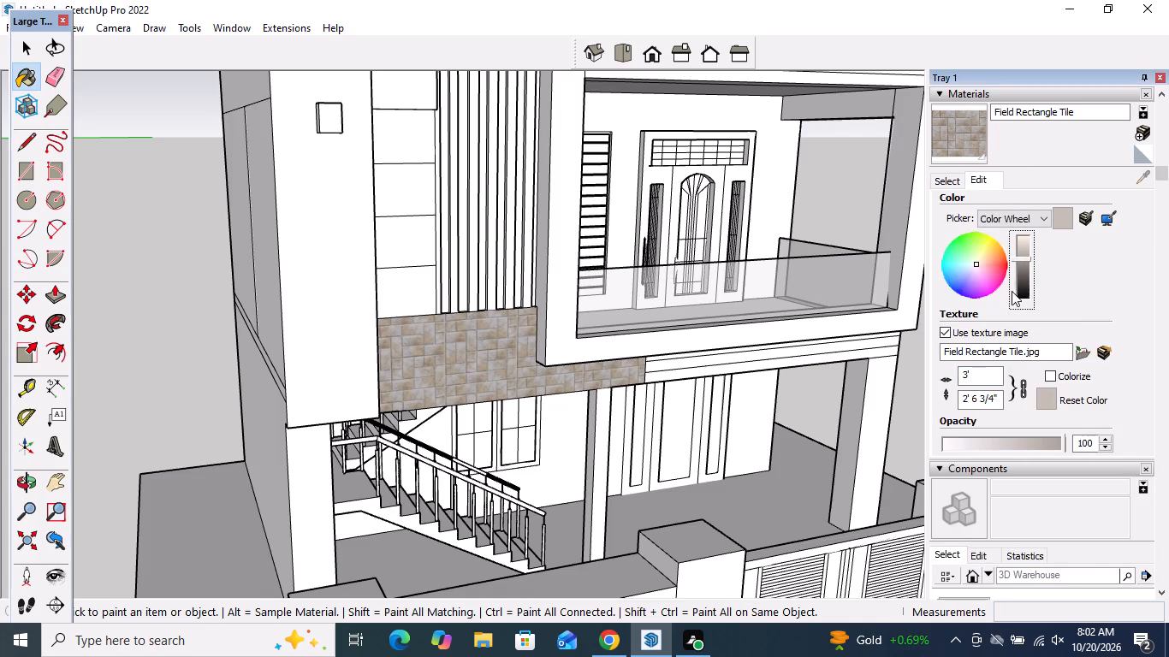
drag(979, 368, 958, 368)
text(5')
key(Return)
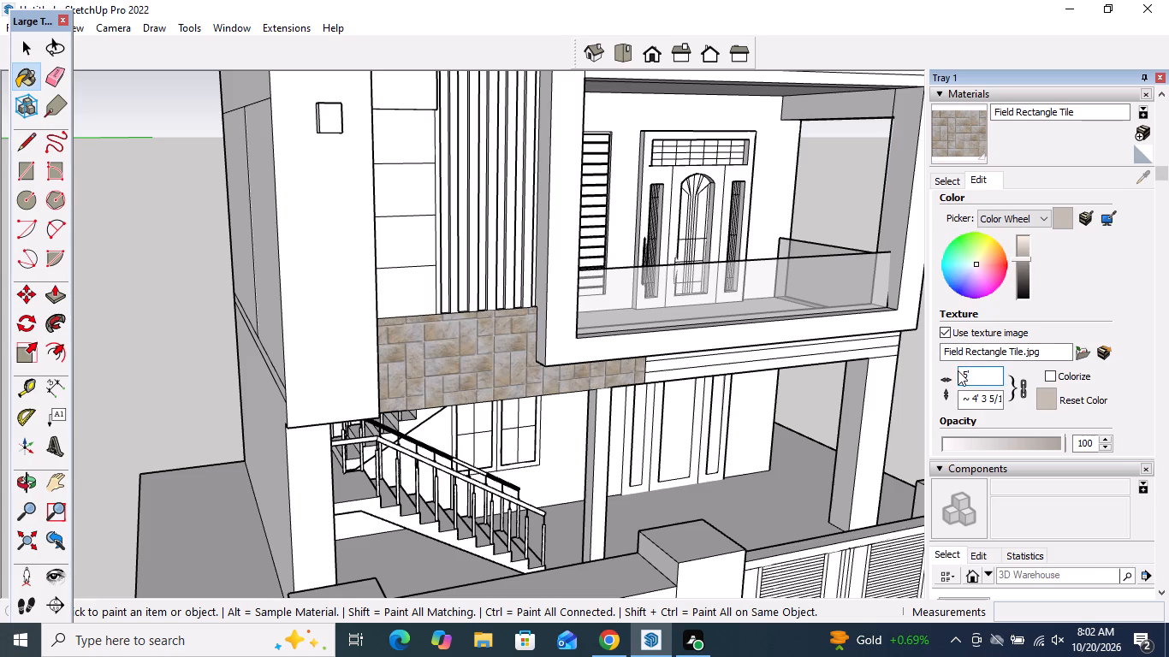
key(space)
scroll(744, 389, down, 5)
click(282, 376)
key(space)
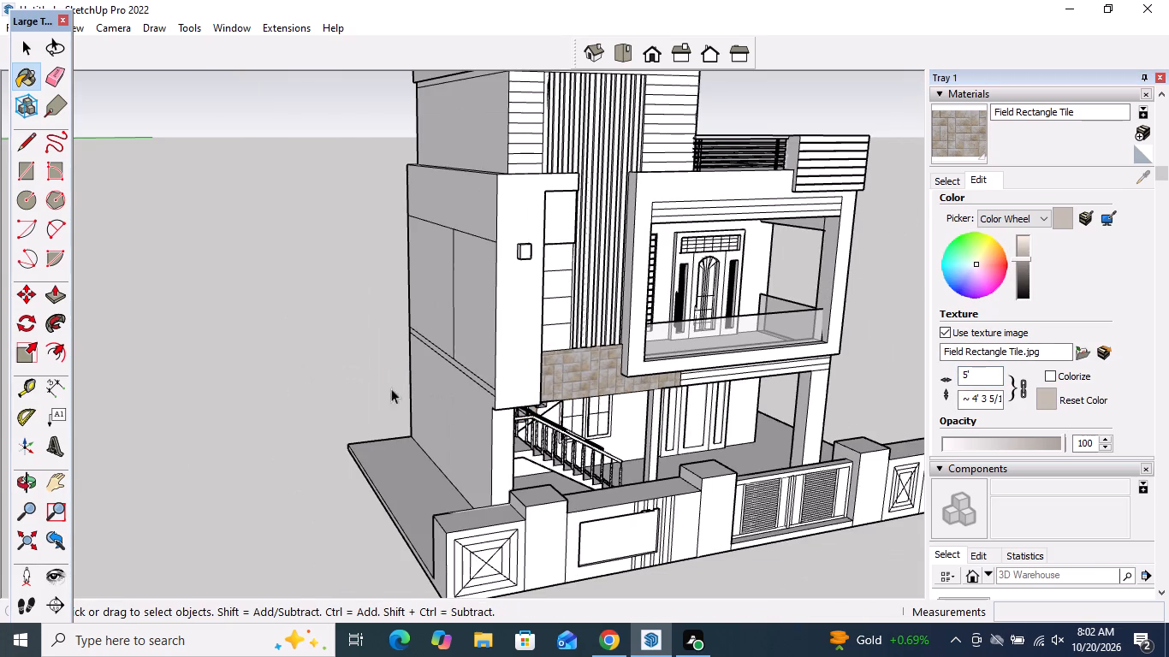
scroll(424, 374, down, 4)
middle_drag(537, 402, 362, 323)
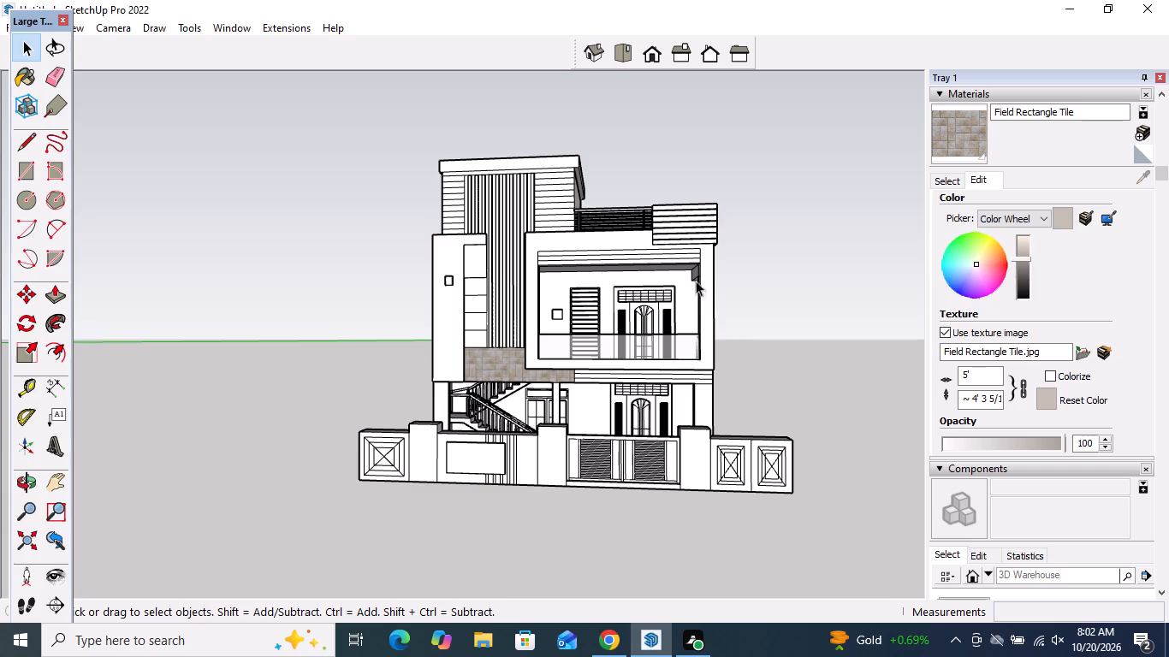
Paint the seven leftmost vertical strips of the stair tower facade with the olive Color E08.
click(950, 175)
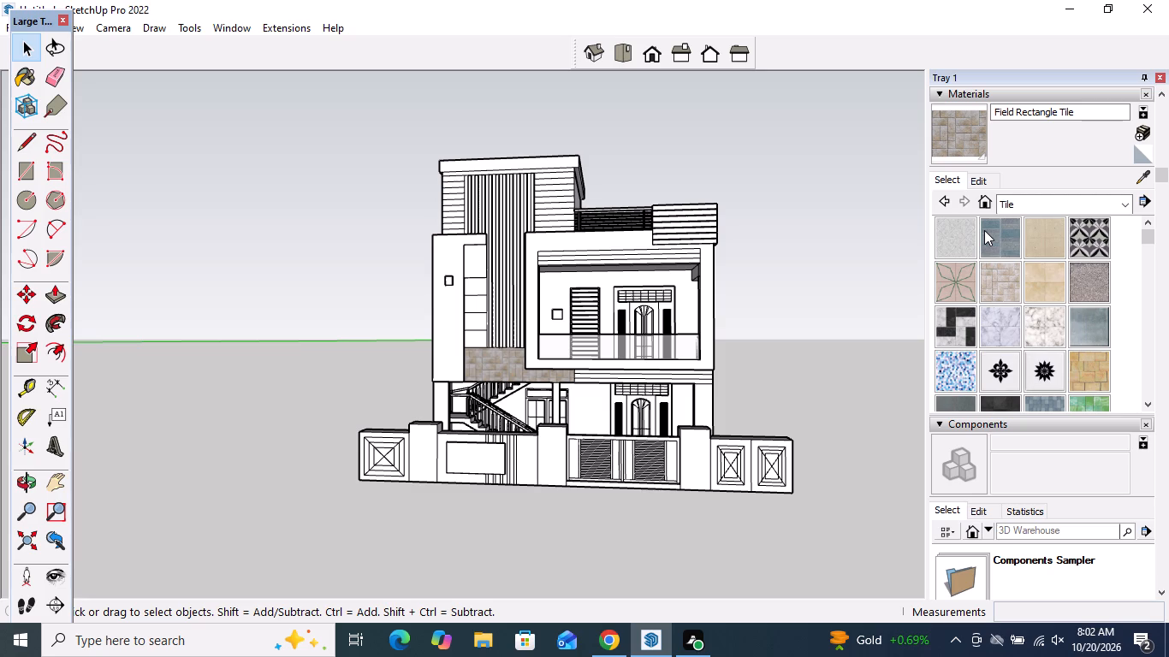
click(1039, 206)
click(1036, 259)
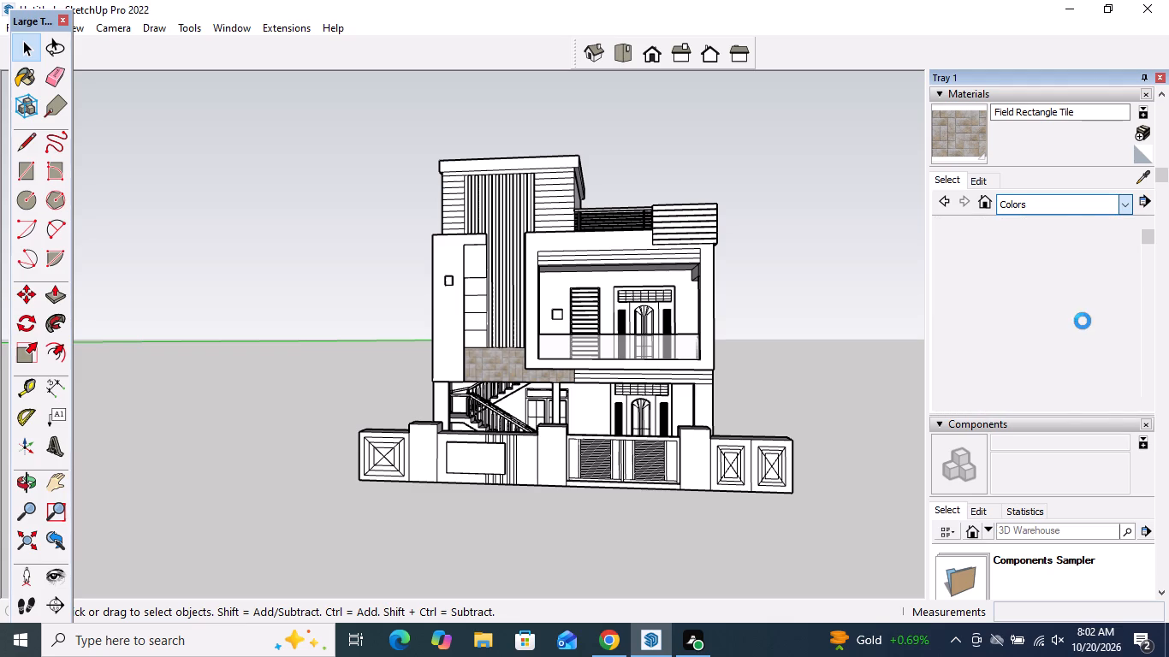
scroll(1102, 334, down, 3)
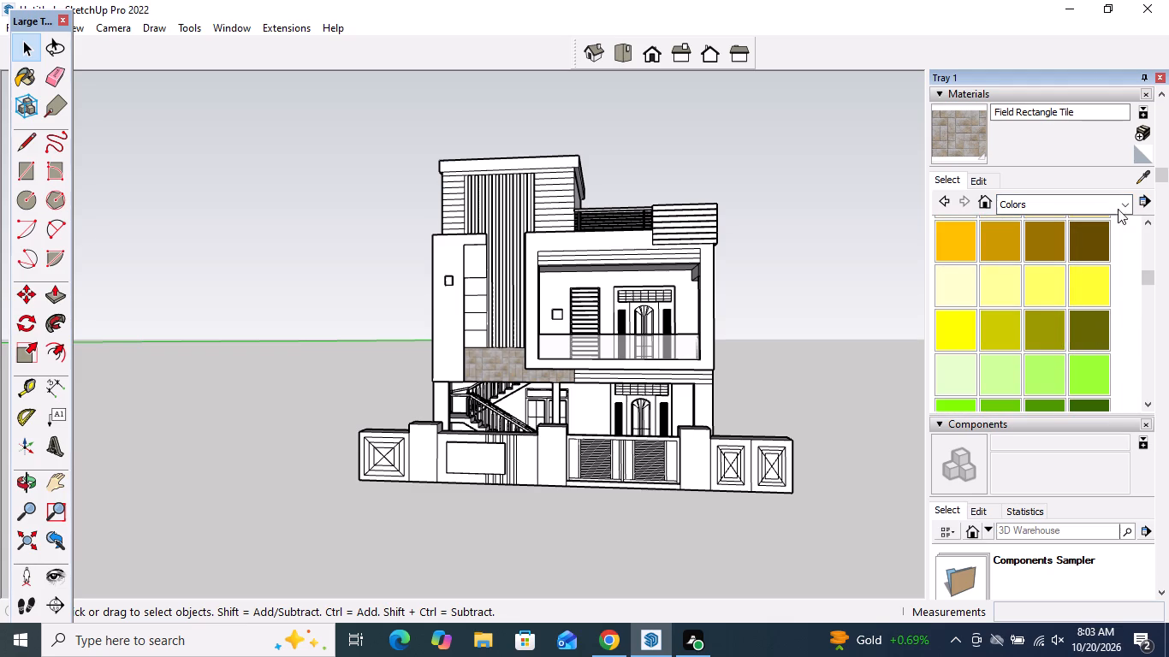
click(1100, 333)
scroll(522, 186, up, 3)
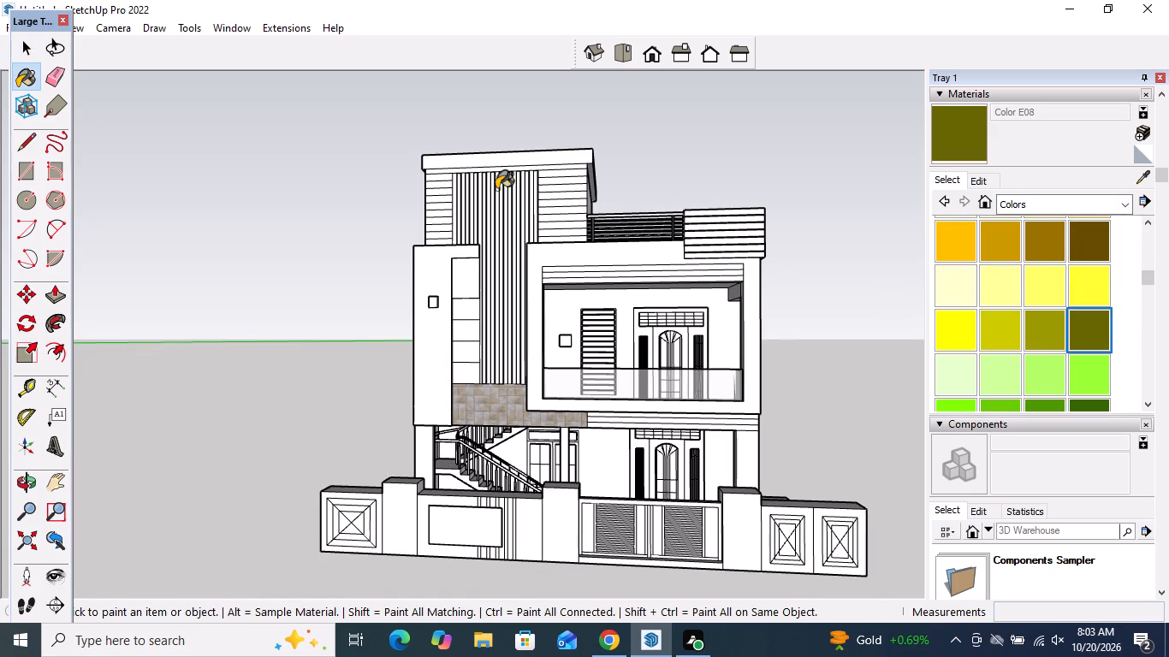
scroll(421, 150, up, 9)
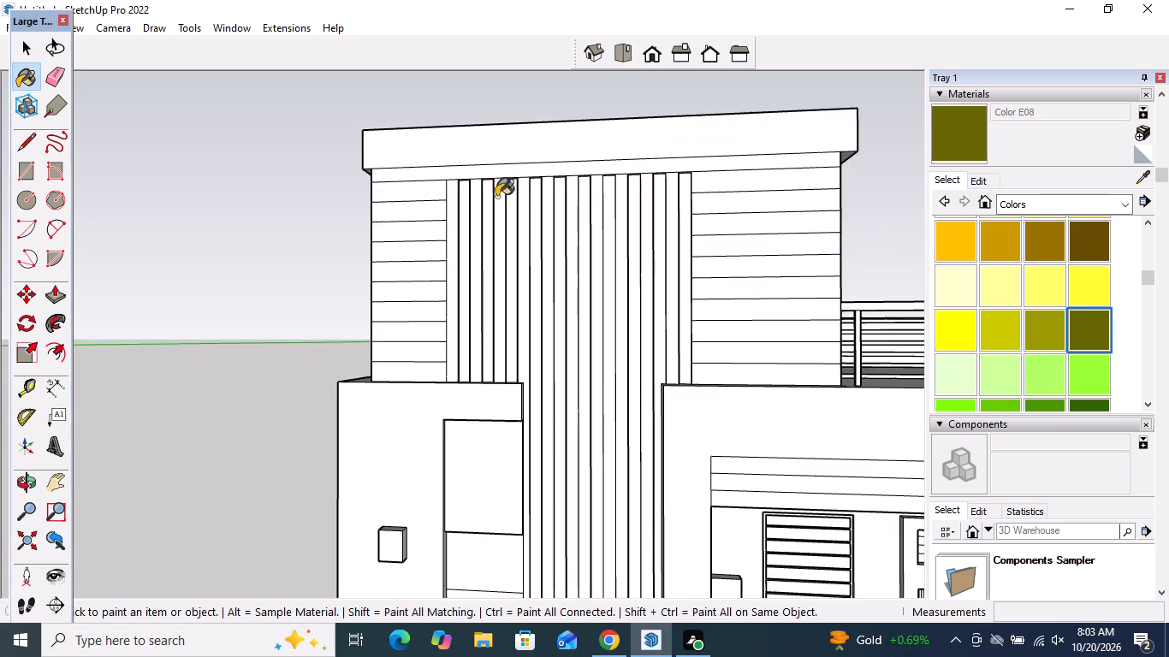
scroll(495, 198, up, 4)
click(435, 233)
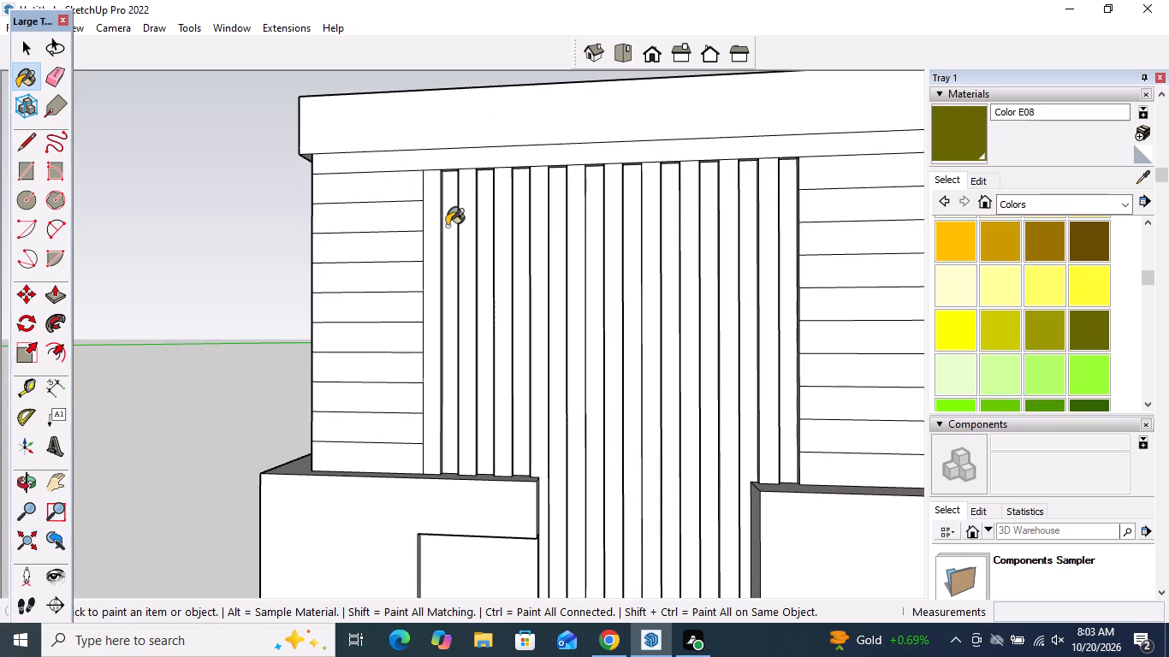
click(449, 223)
click(467, 221)
click(483, 220)
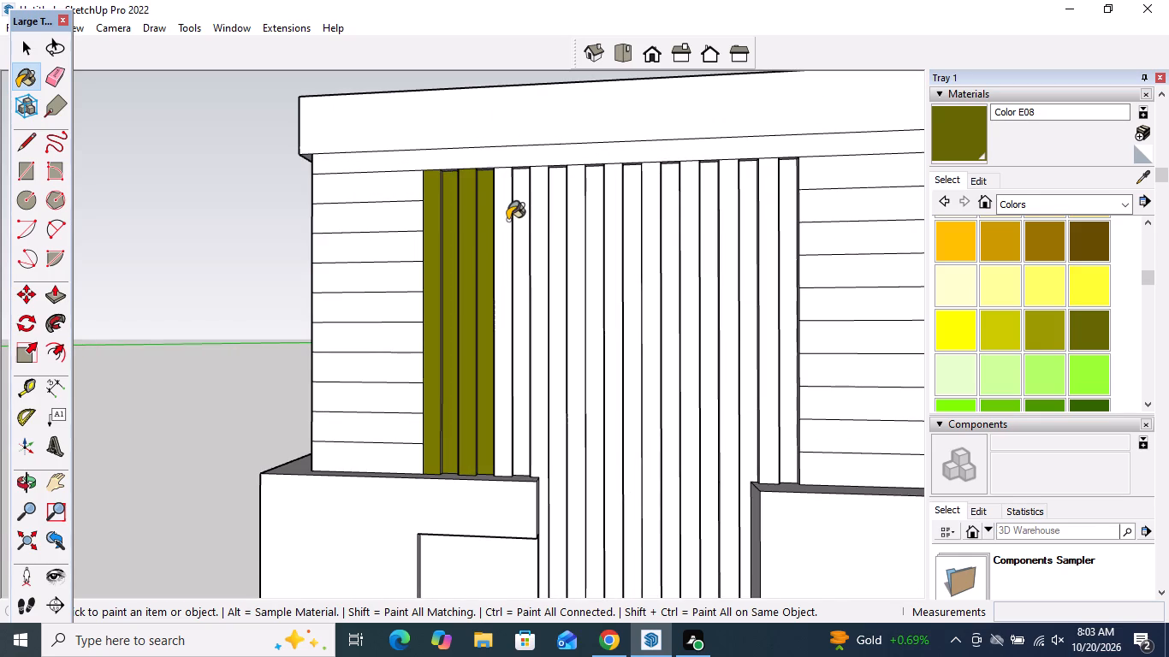
click(507, 220)
click(518, 220)
click(539, 219)
Paint the remaining vertical strips across the stair tower facade with Color E08.
drag(555, 221, 606, 231)
click(584, 225)
click(573, 224)
click(554, 230)
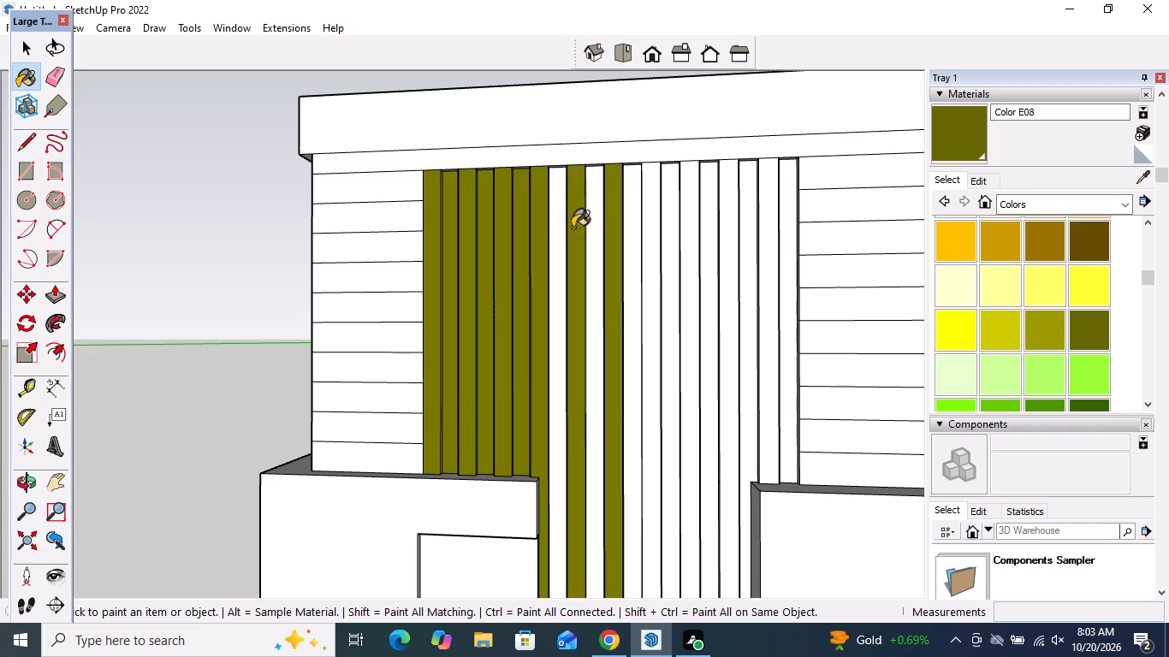
click(595, 219)
click(629, 217)
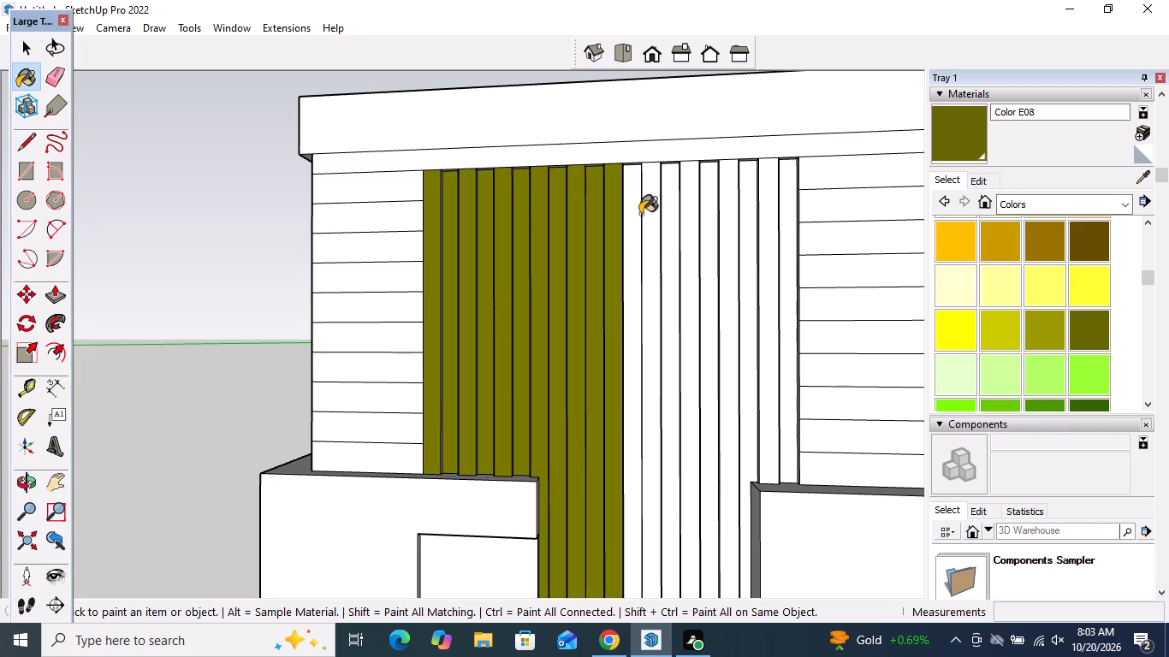
click(644, 212)
click(663, 200)
click(691, 208)
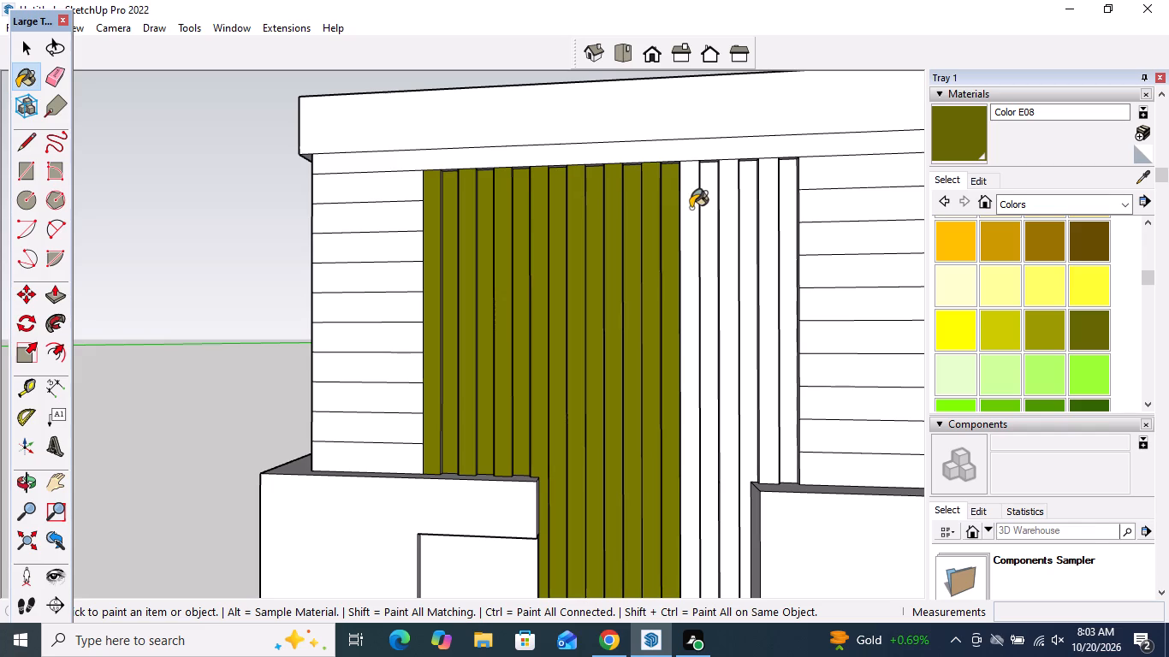
click(706, 209)
click(728, 210)
click(749, 212)
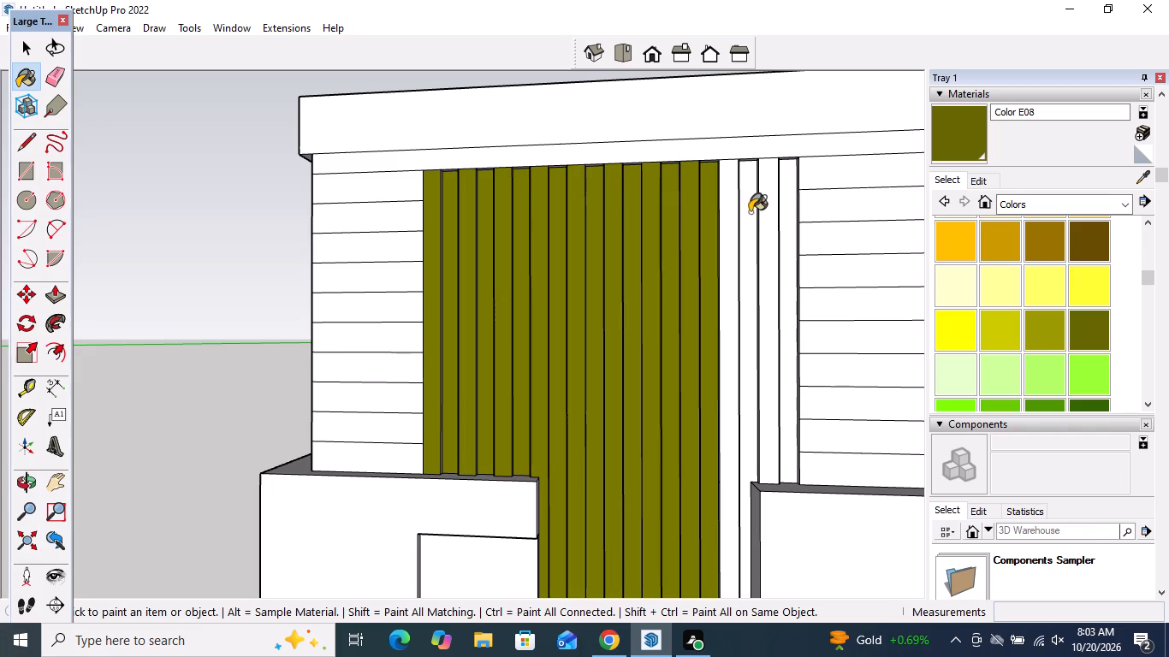
click(763, 211)
click(780, 207)
Paint the seven horizontal slats on the front of the roof terrace's corner parapet block with Color E08.
scroll(691, 208, down, 8)
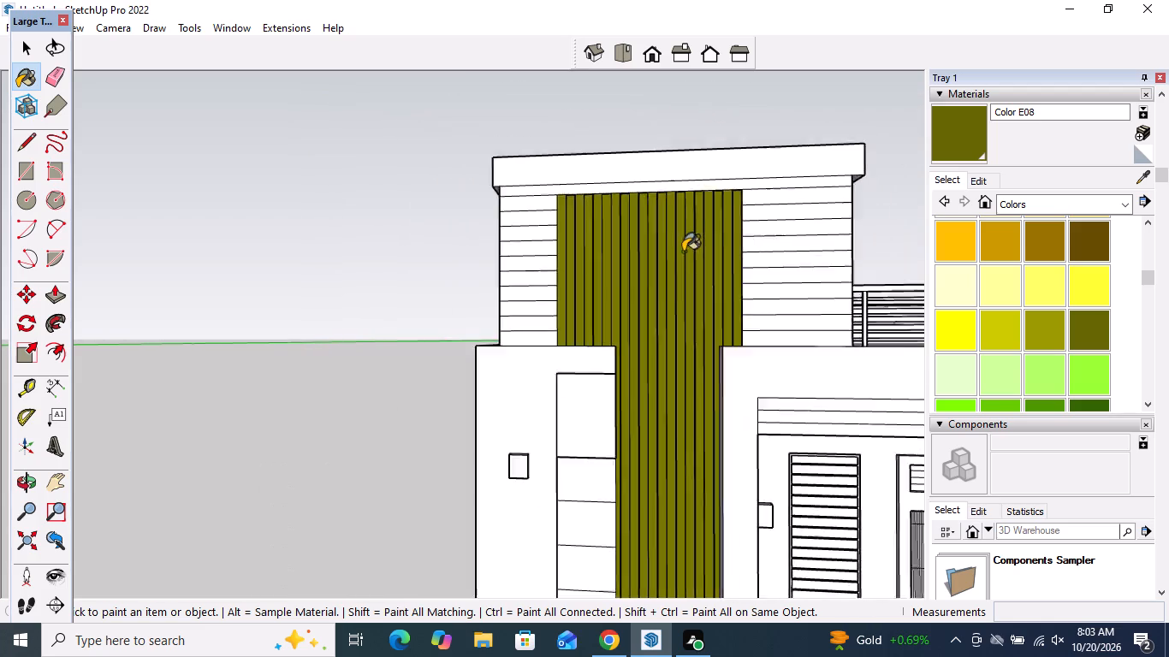
scroll(683, 252, down, 13)
middle_drag(715, 293, 849, 293)
scroll(752, 276, up, 5)
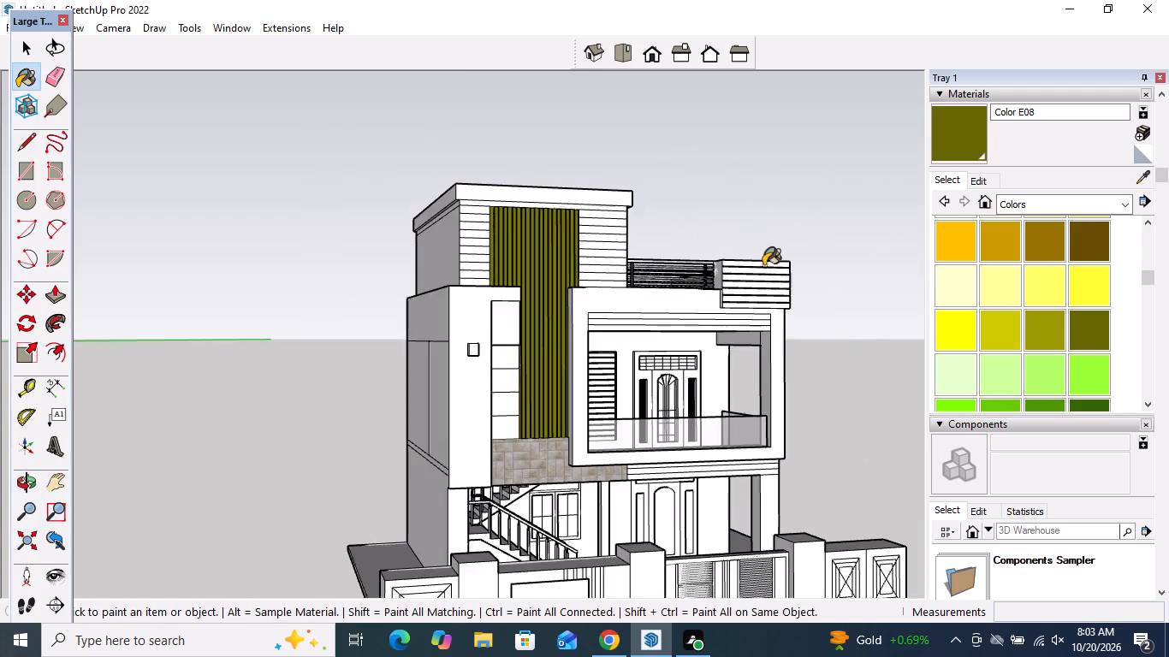
scroll(763, 266, up, 14)
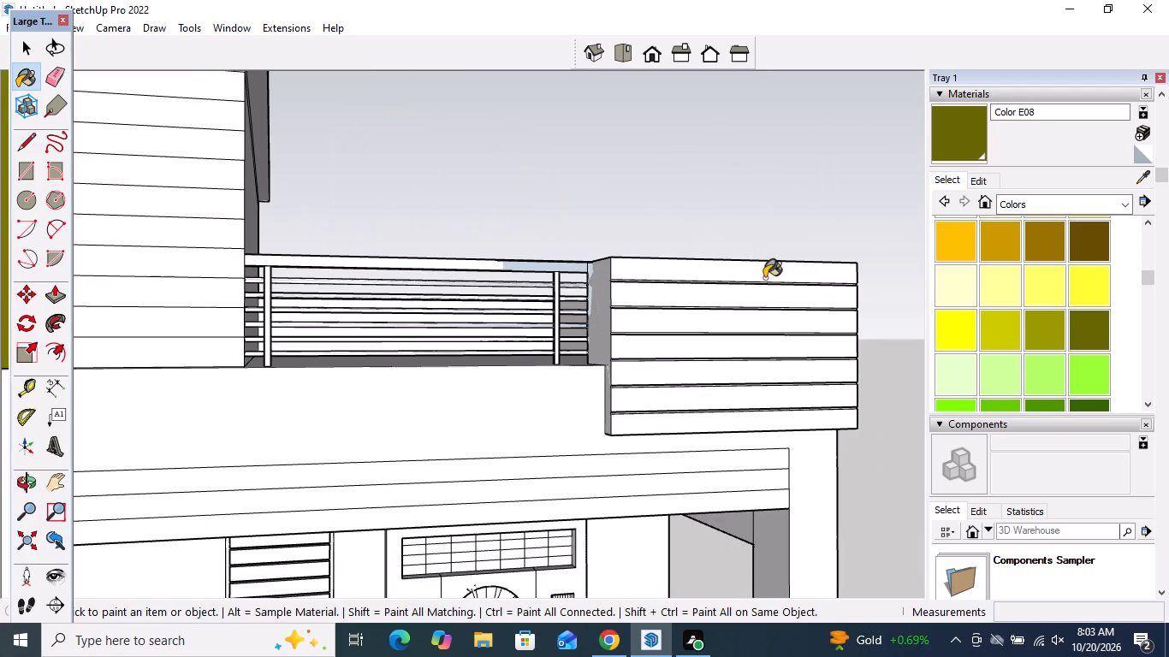
click(764, 278)
click(760, 303)
click(760, 317)
click(766, 346)
click(766, 363)
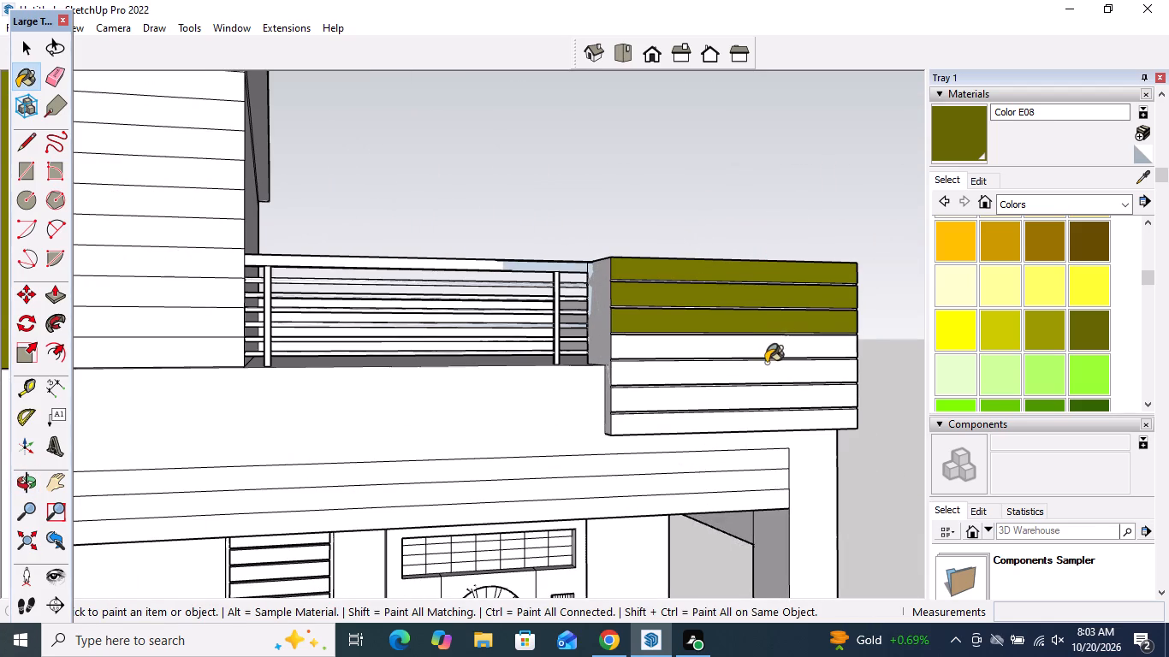
click(768, 400)
click(768, 420)
Paint the narrow grooves between the parapet block's horizontal slats with Color E08.
scroll(763, 412, up, 9)
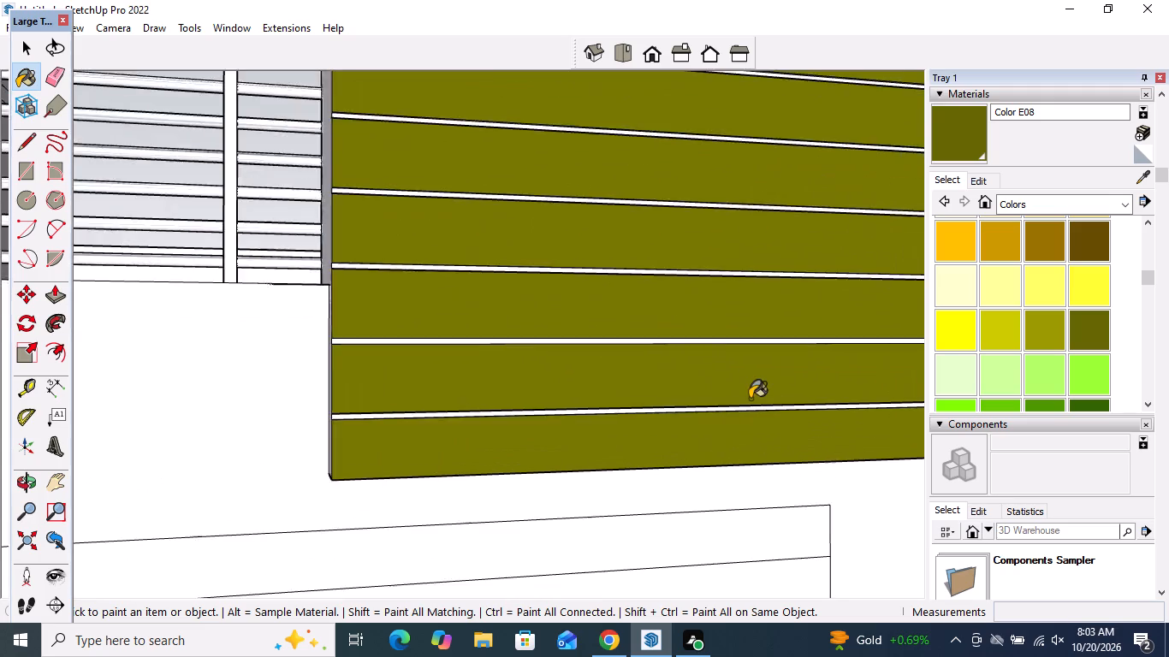
scroll(750, 399, up, 5)
click(728, 416)
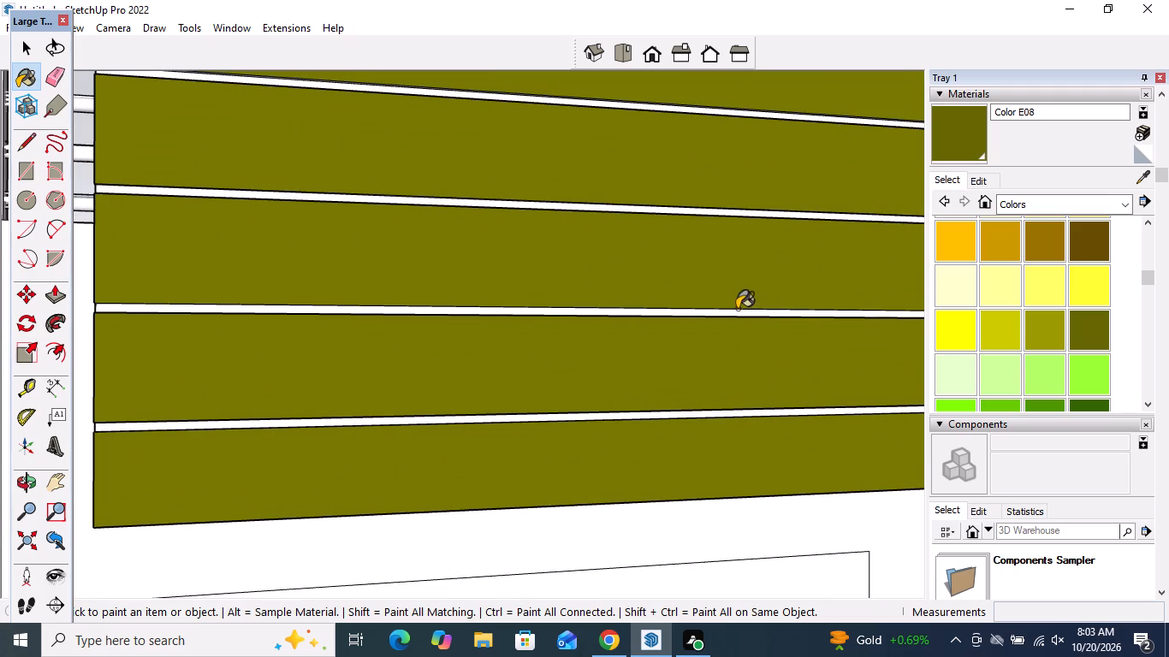
click(735, 314)
click(739, 215)
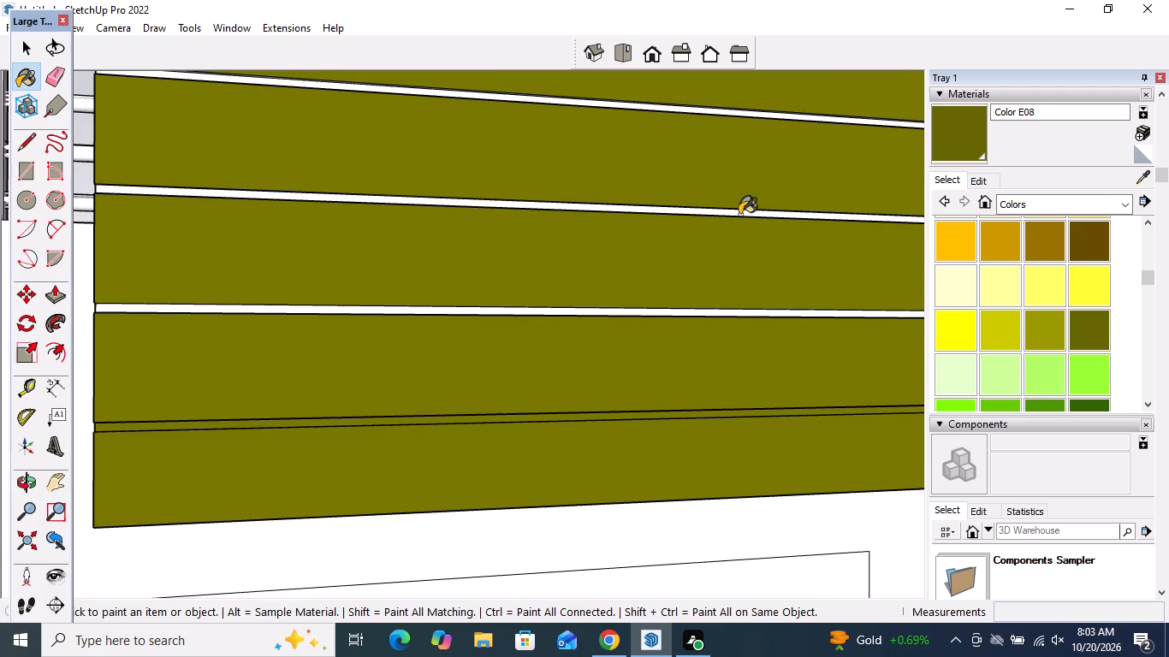
scroll(691, 416, down, 5)
scroll(696, 178, up, 7)
click(695, 259)
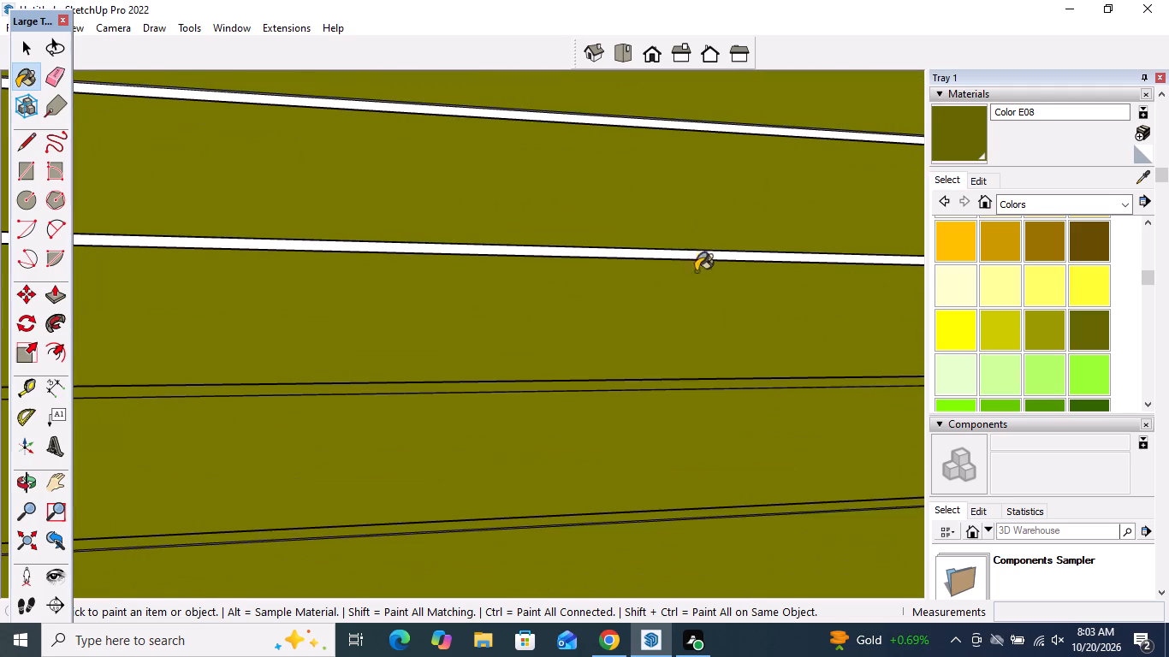
scroll(703, 415, down, 5)
scroll(703, 233, up, 4)
click(703, 230)
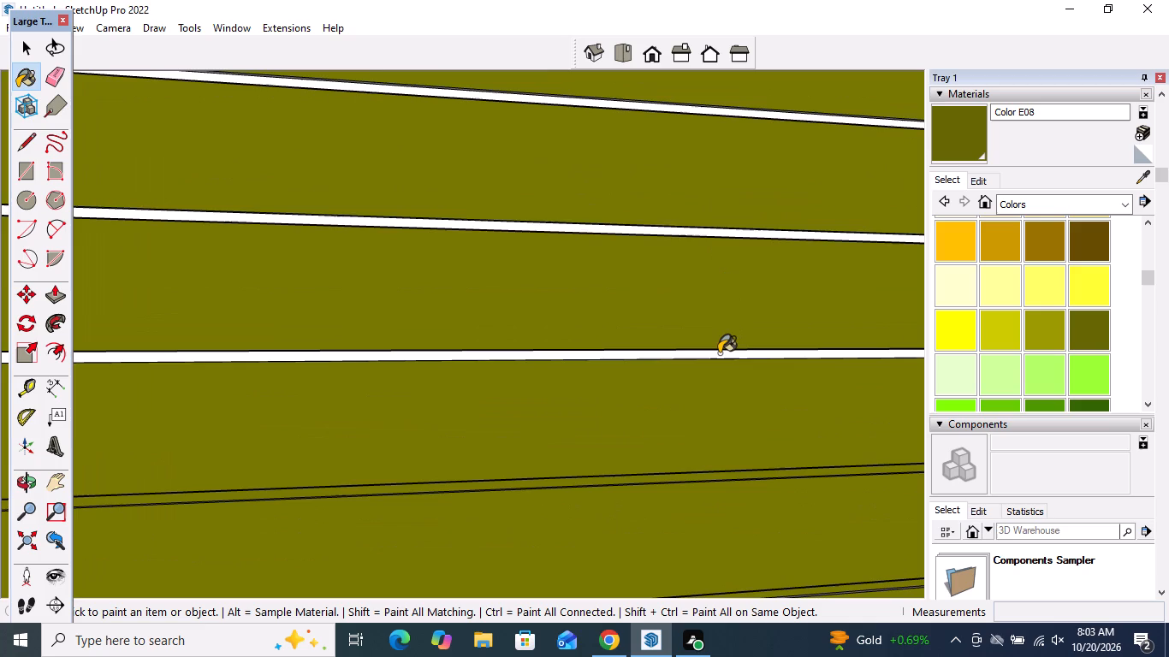
click(719, 353)
scroll(715, 431, down, 6)
scroll(703, 193, up, 4)
scroll(699, 276, up, 3)
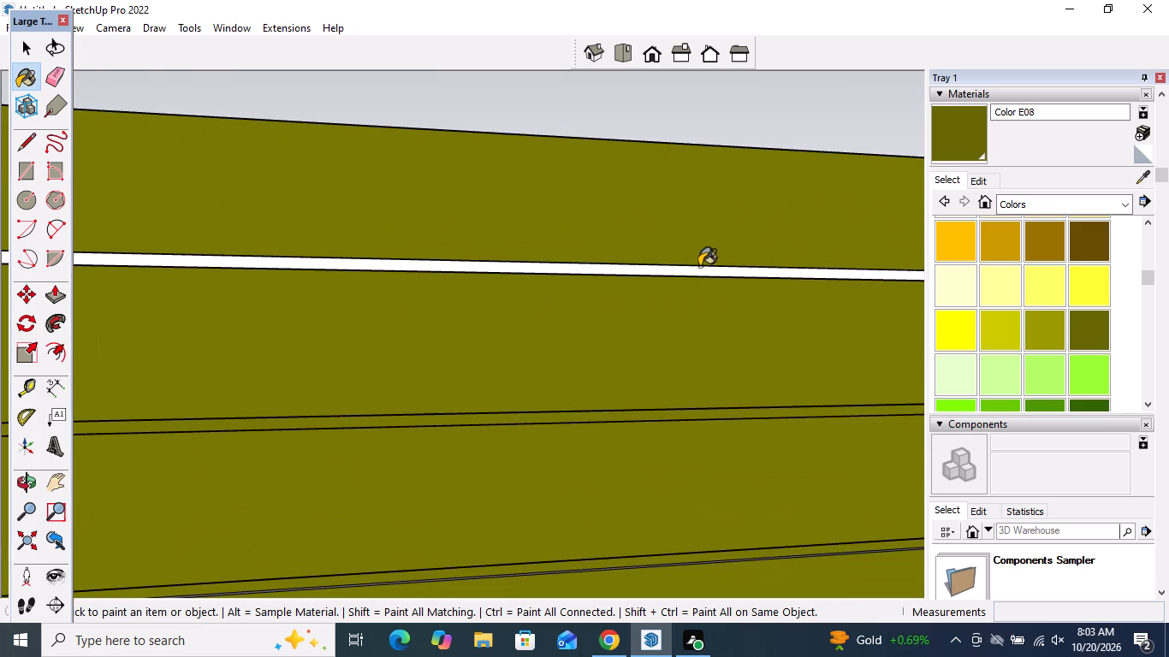
click(699, 270)
scroll(715, 281, down, 11)
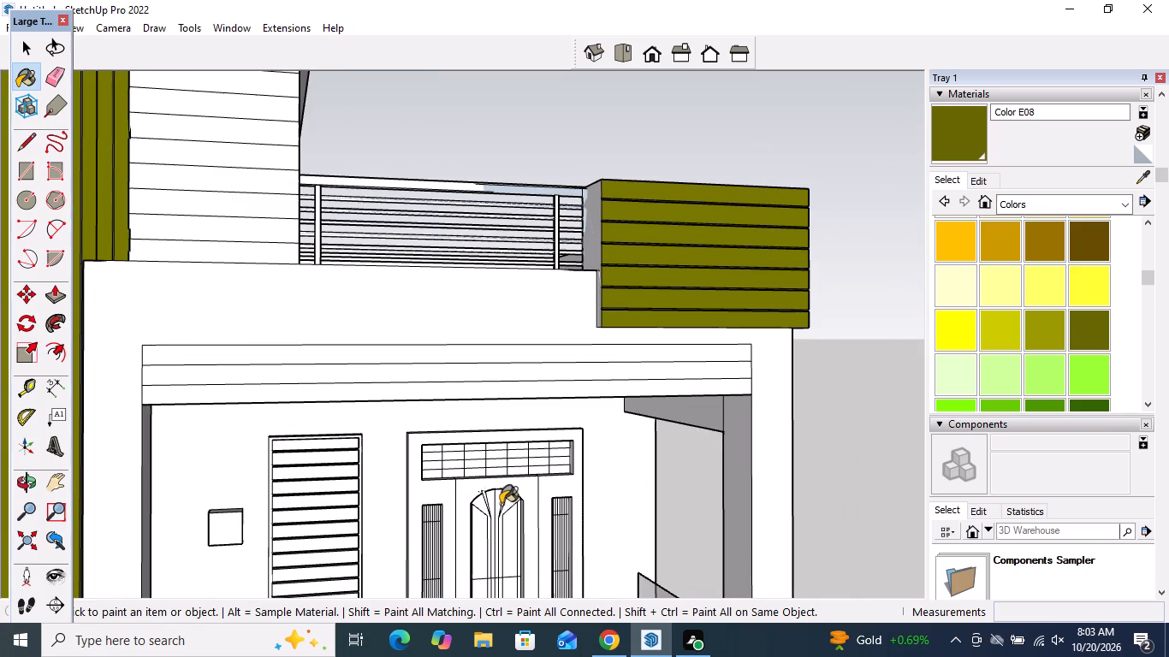
Paint the side face of the parapet block beside the terrace railing with Color E08.
middle_drag(546, 504, 602, 504)
click(607, 233)
Paint all facets of the outermost crossed rectangular panel on the boundary wall beyond the gate with Color E08.
scroll(607, 267, down, 5)
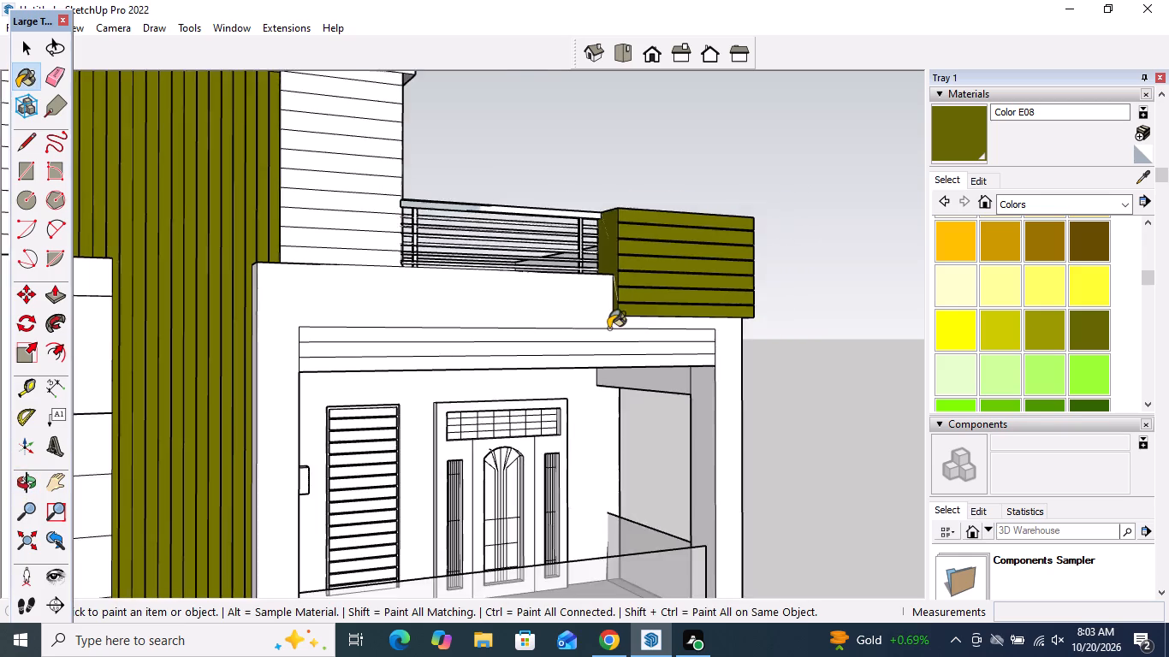
scroll(608, 328, down, 4)
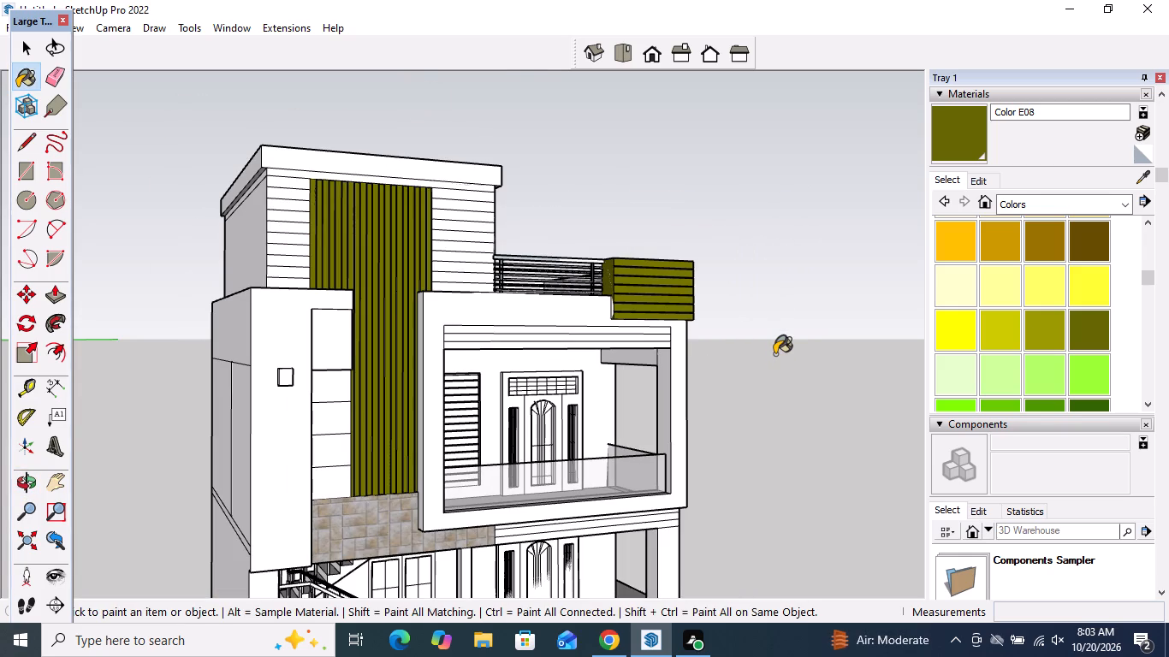
scroll(774, 354, down, 4)
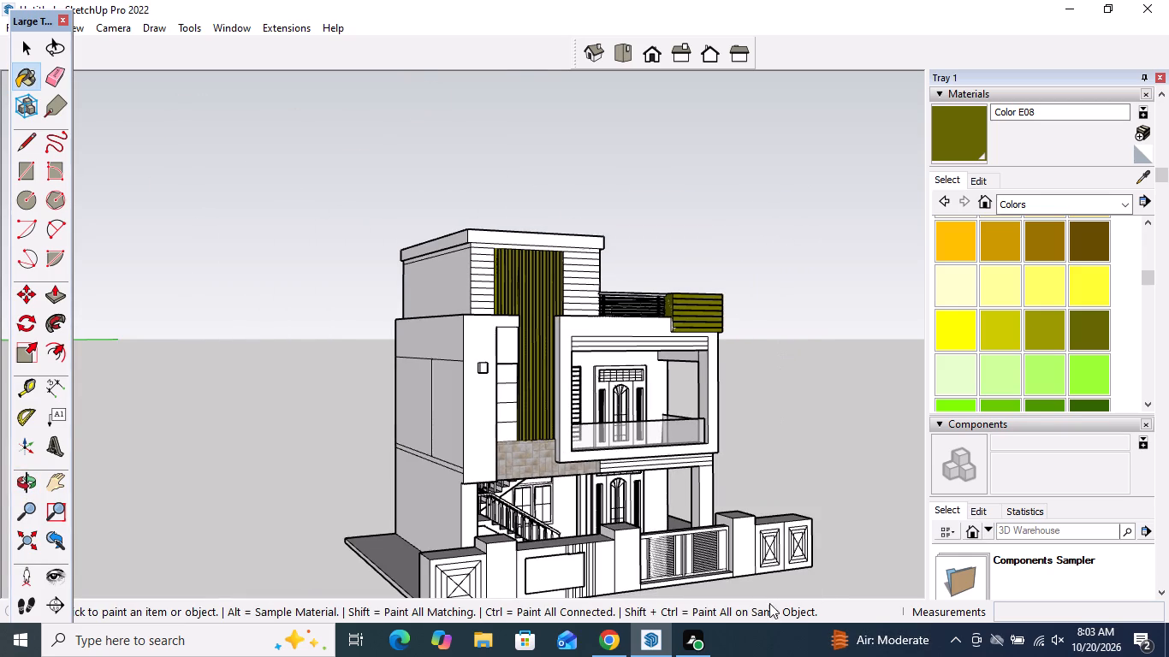
scroll(769, 603, up, 19)
click(798, 551)
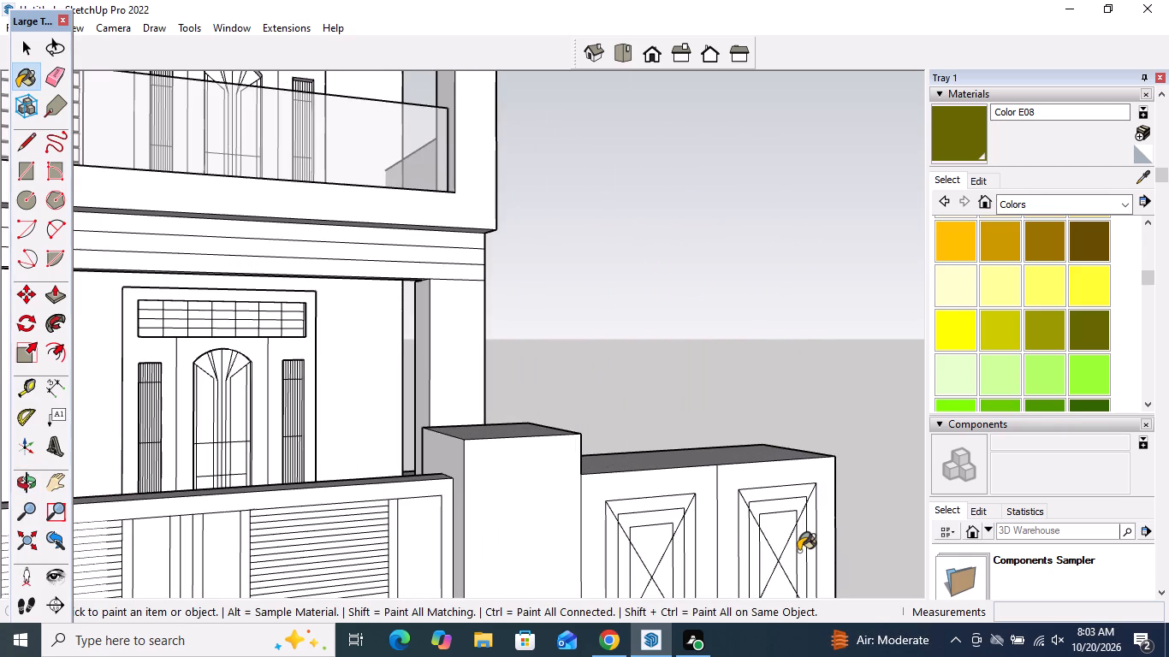
click(791, 559)
click(786, 531)
click(780, 510)
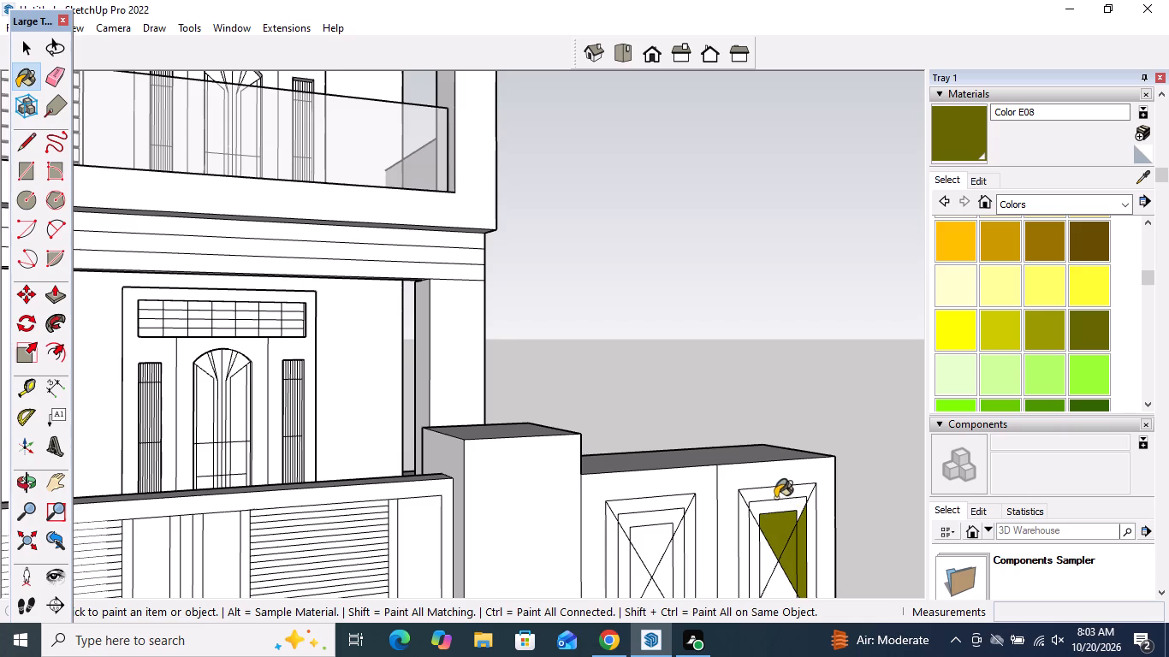
click(775, 497)
click(809, 519)
scroll(691, 439, down, 5)
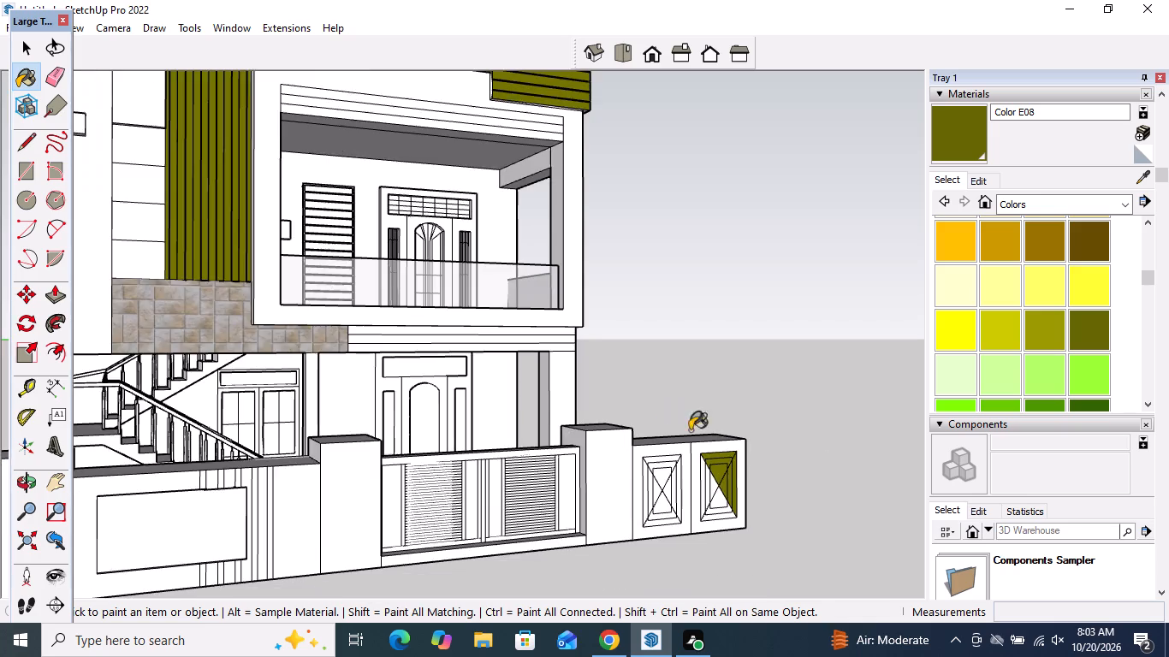
scroll(733, 488, up, 11)
click(684, 530)
click(686, 553)
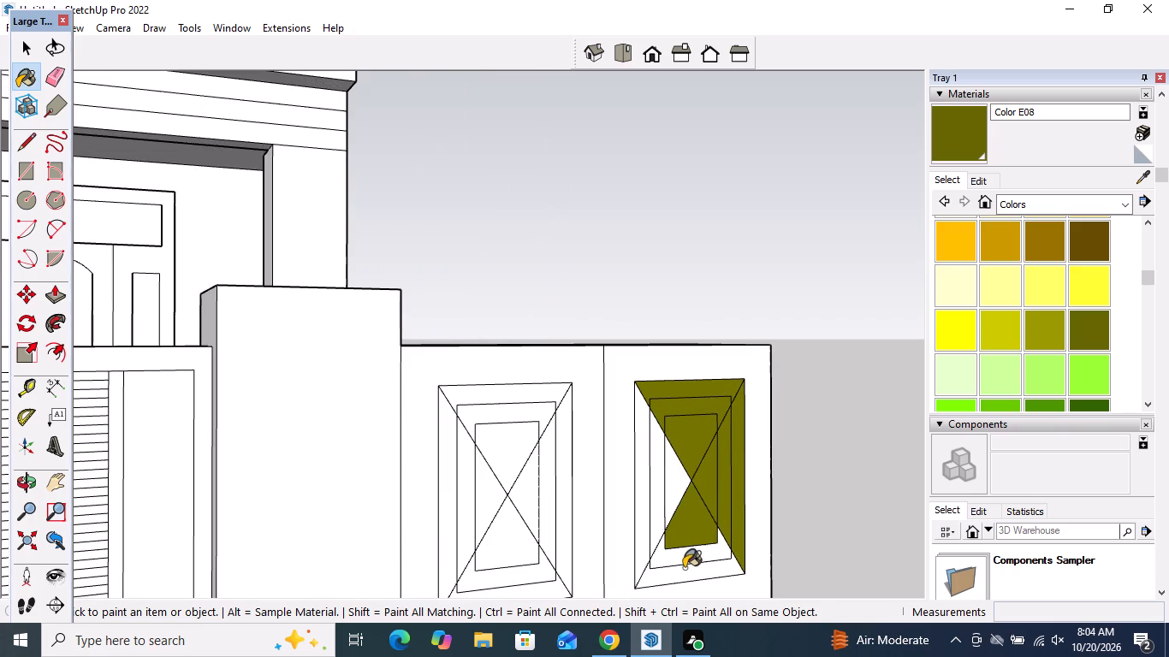
drag(683, 573, 681, 581)
click(640, 542)
click(659, 519)
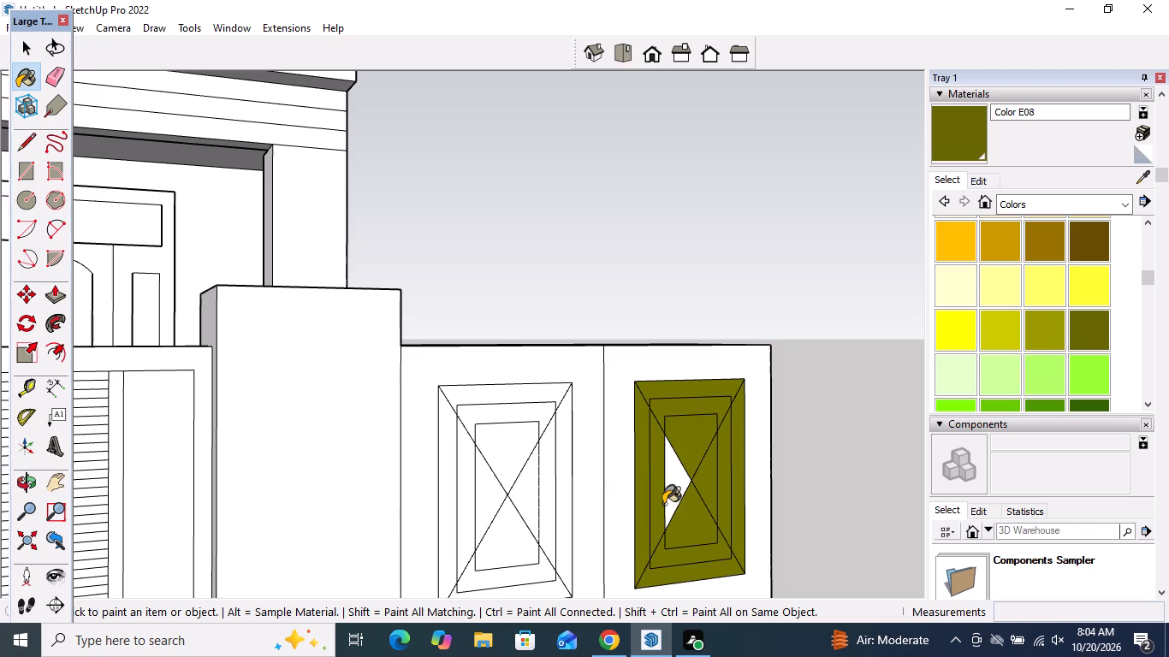
click(666, 498)
click(672, 496)
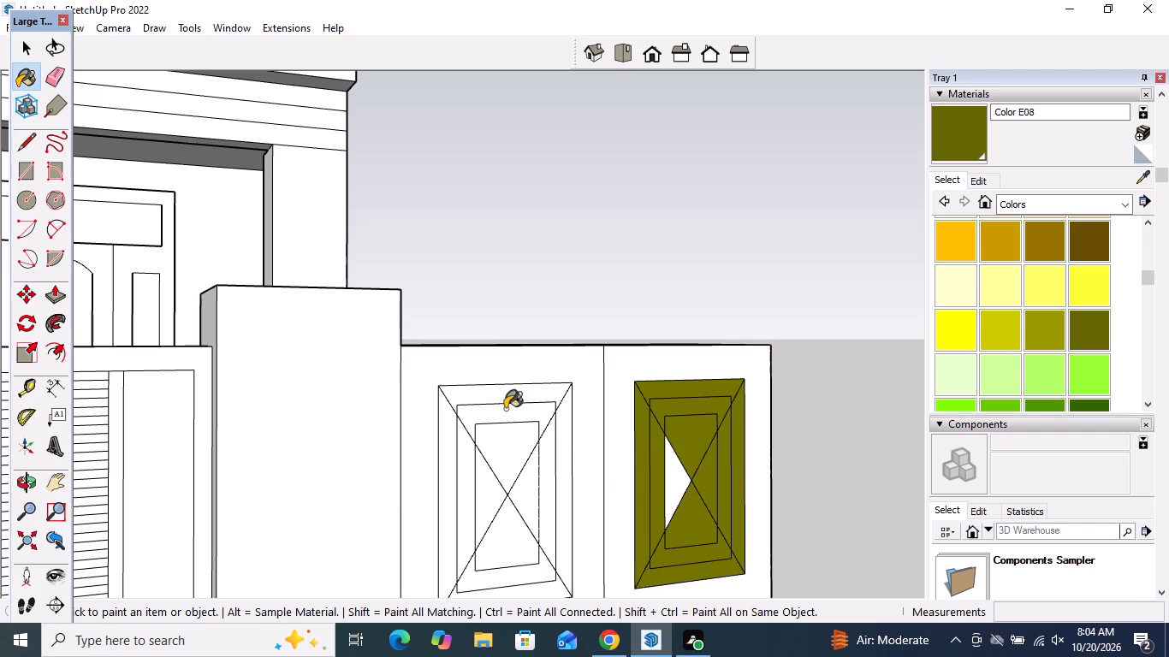
Paint all facets of the adjacent crossed panel, nearest the gate pillar, with Color E08.
click(505, 409)
click(501, 396)
click(498, 445)
click(466, 467)
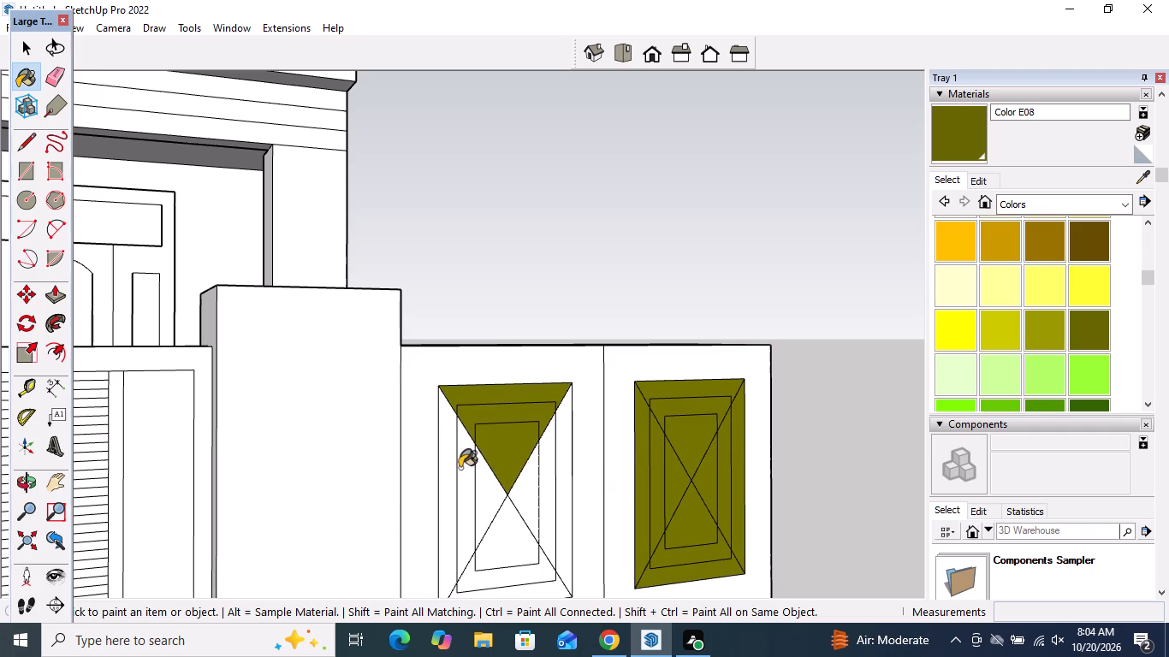
click(448, 470)
click(477, 494)
click(504, 518)
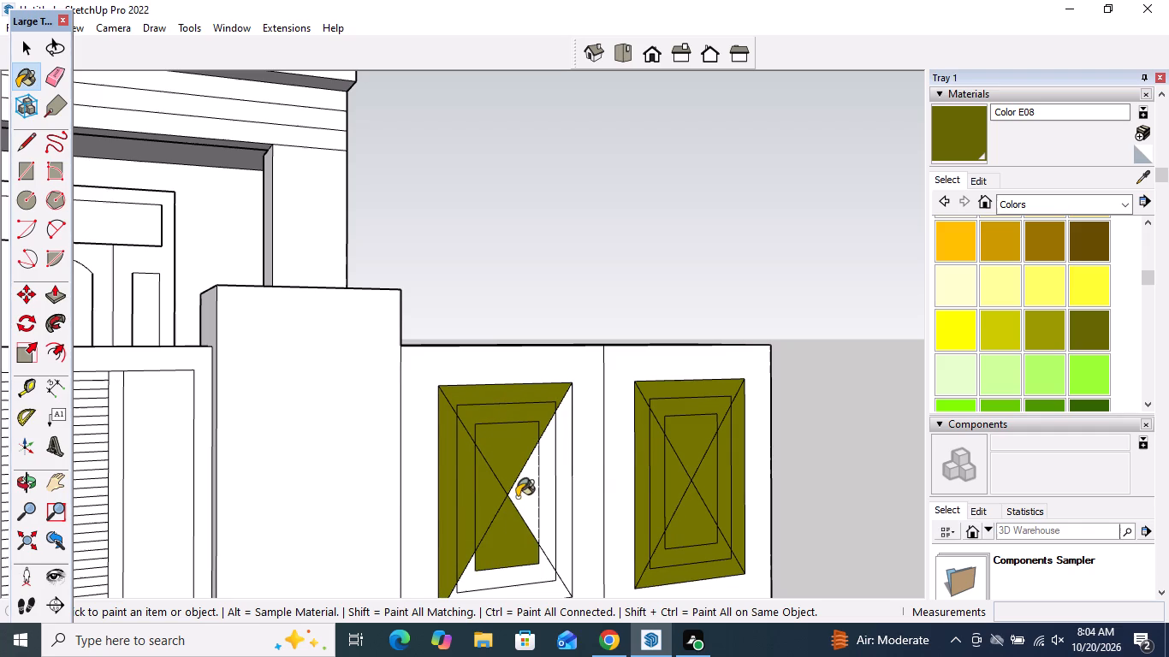
click(517, 497)
click(542, 479)
click(563, 463)
scroll(561, 468, down, 5)
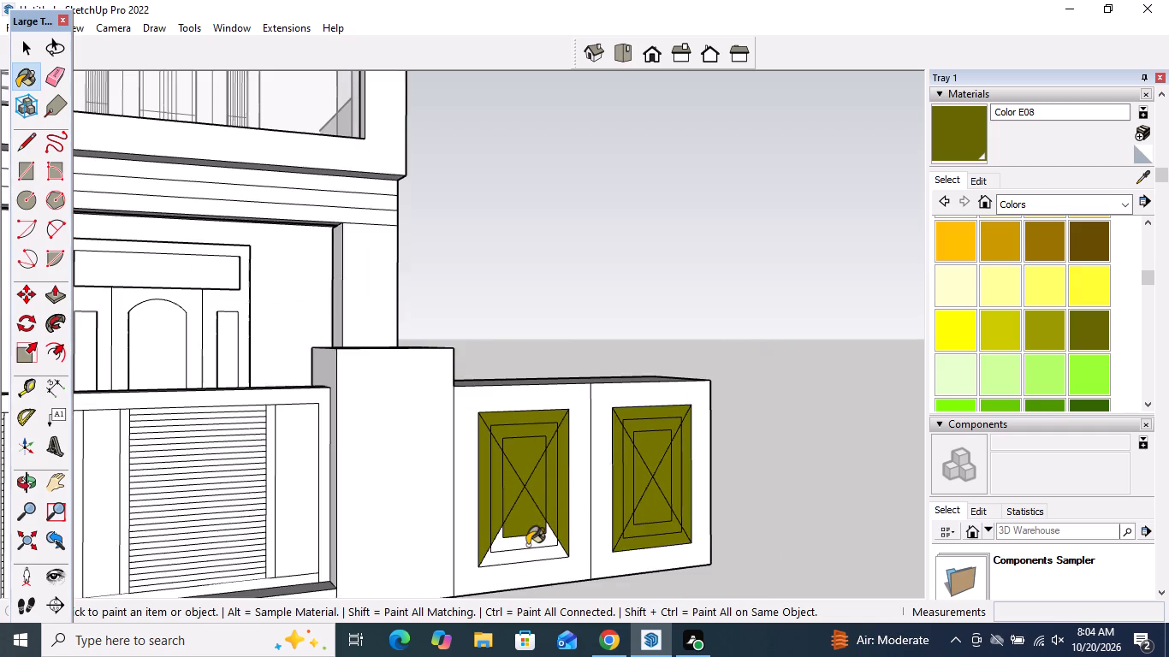
scroll(527, 545, up, 9)
click(521, 552)
click(513, 513)
scroll(519, 518, down, 12)
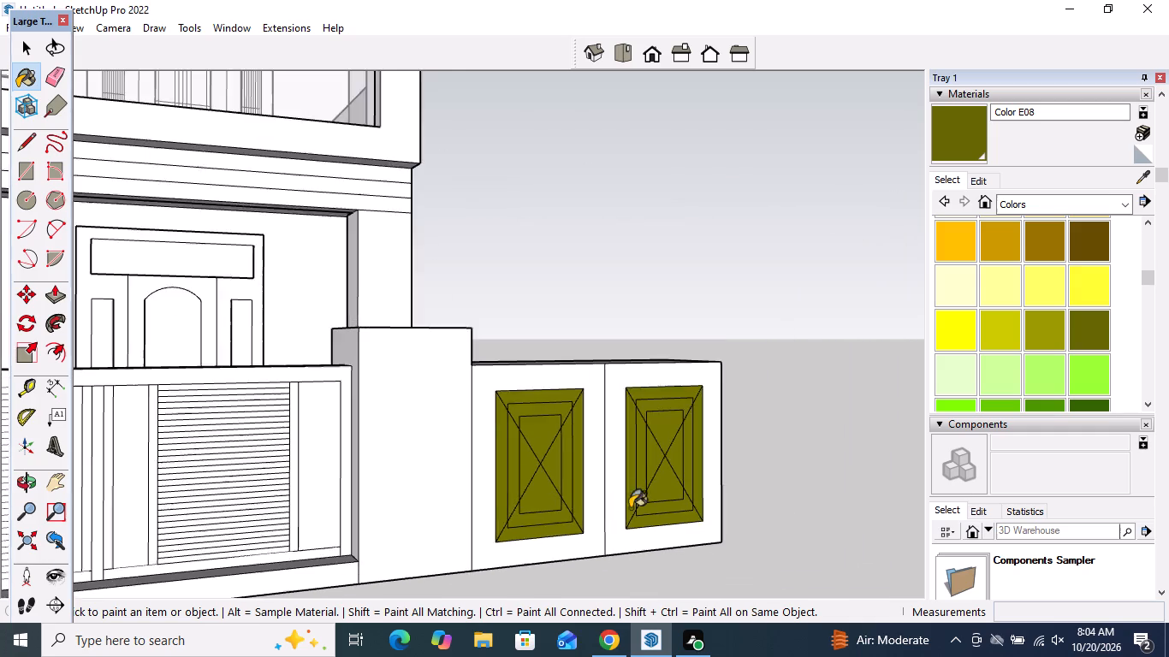
Paint all facets of the square crossed panel at the boundary wall's opposite end, on the stair side, with Color E08.
scroll(630, 508, down, 9)
scroll(703, 447, down, 5)
scroll(423, 459, up, 9)
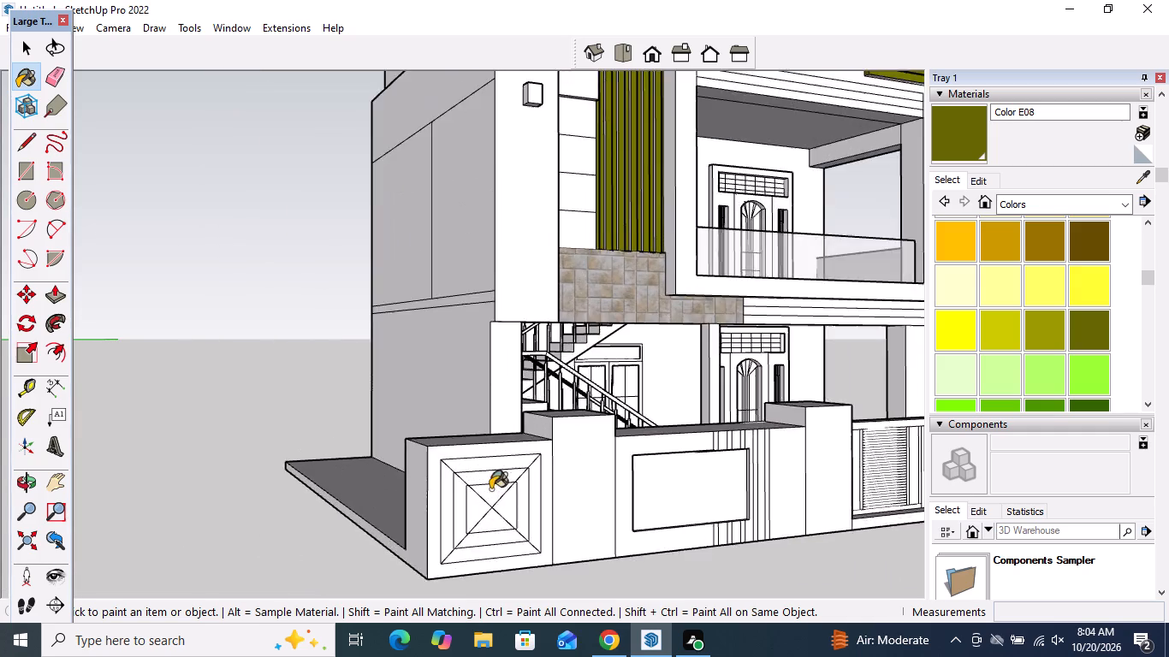
scroll(490, 489, up, 6)
click(490, 571)
click(476, 549)
click(475, 527)
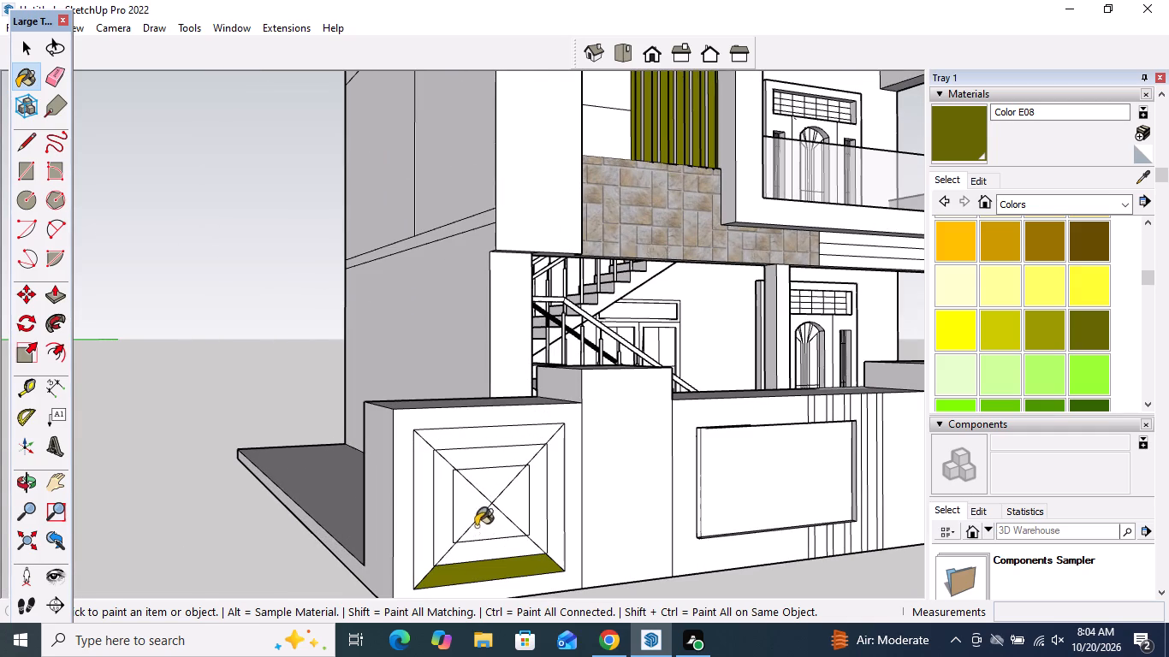
click(504, 483)
click(492, 459)
drag(502, 432, 525, 436)
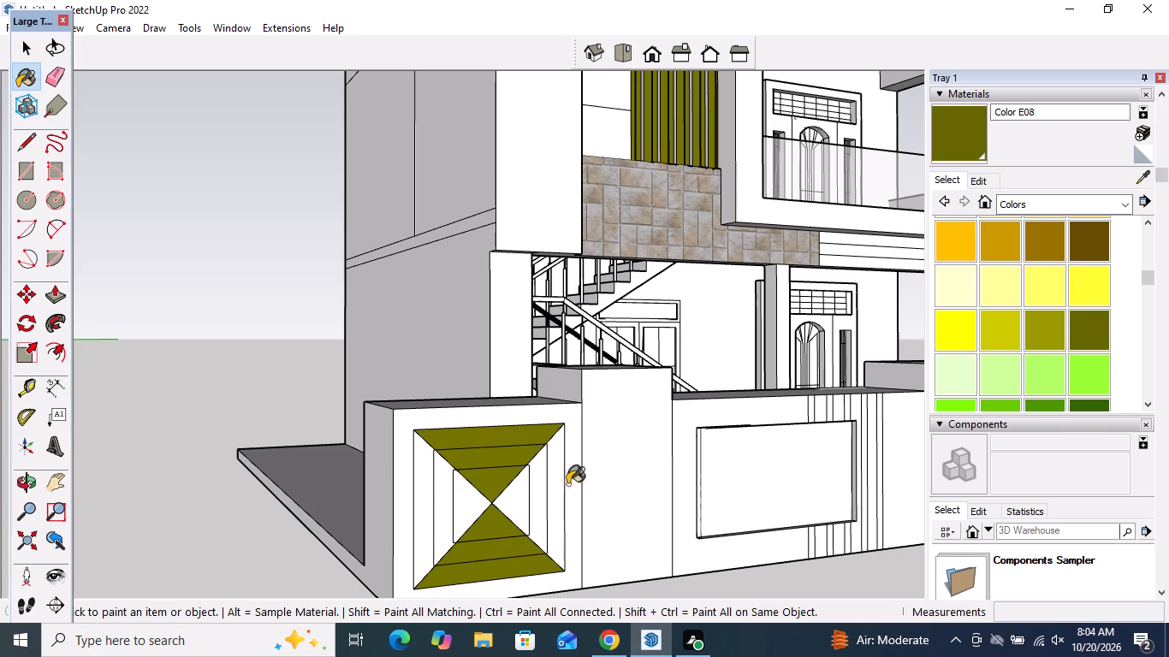
click(562, 482)
click(540, 490)
click(520, 509)
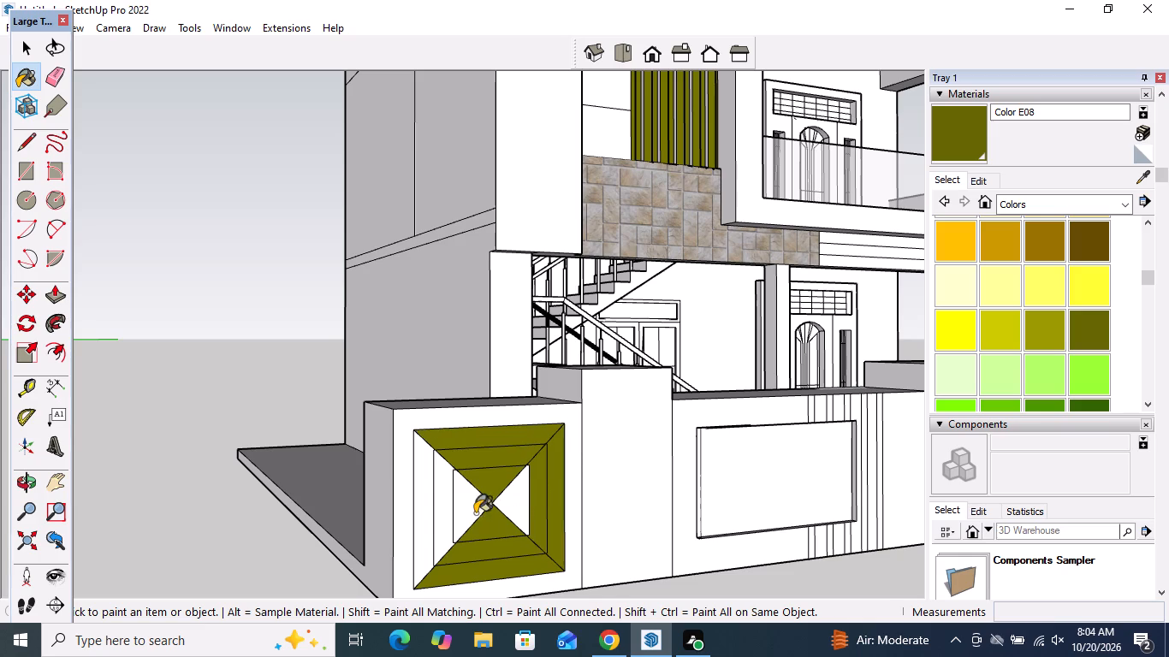
drag(474, 513, 457, 512)
click(432, 510)
click(424, 510)
click(442, 504)
scroll(469, 478, down, 10)
Inspect the painted facade and boundary wall from several angles.
key(space)
scroll(517, 429, down, 5)
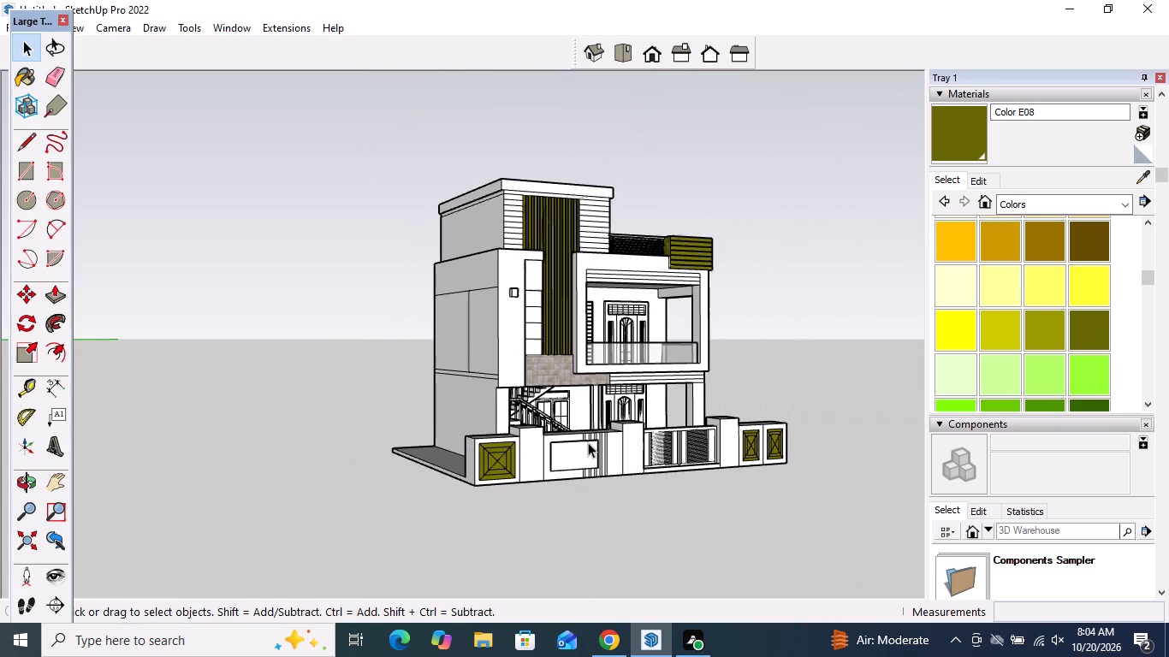
middle_drag(588, 442, 771, 390)
click(596, 363)
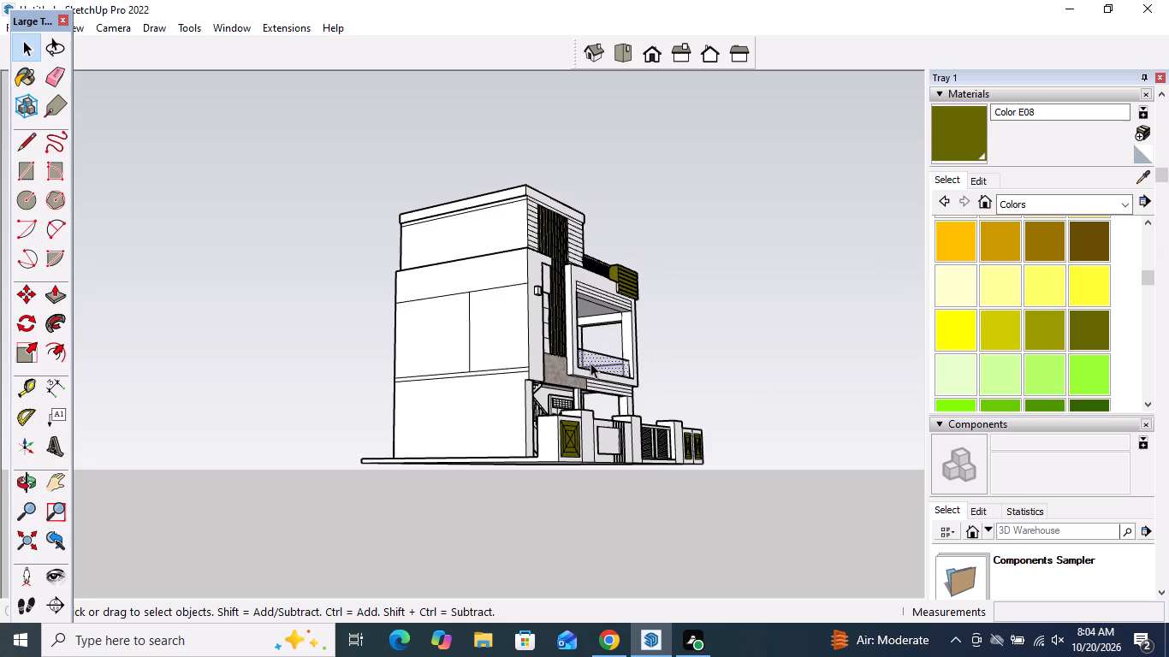
key(space)
middle_drag(603, 366, 464, 494)
scroll(595, 453, up, 6)
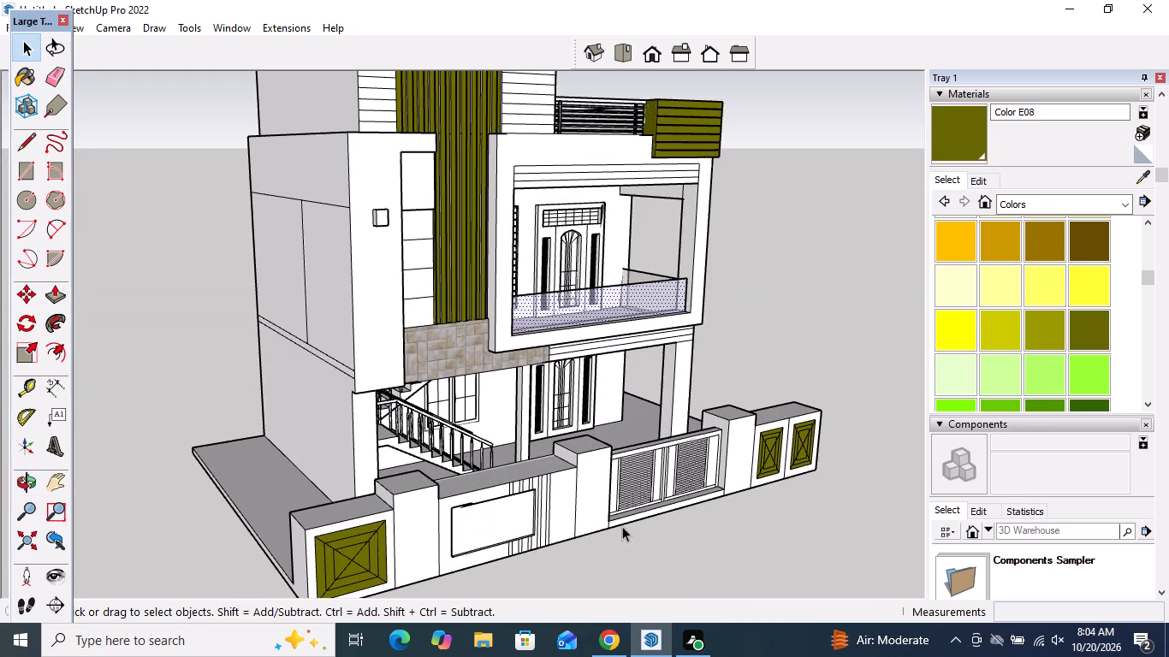
scroll(622, 526, down, 4)
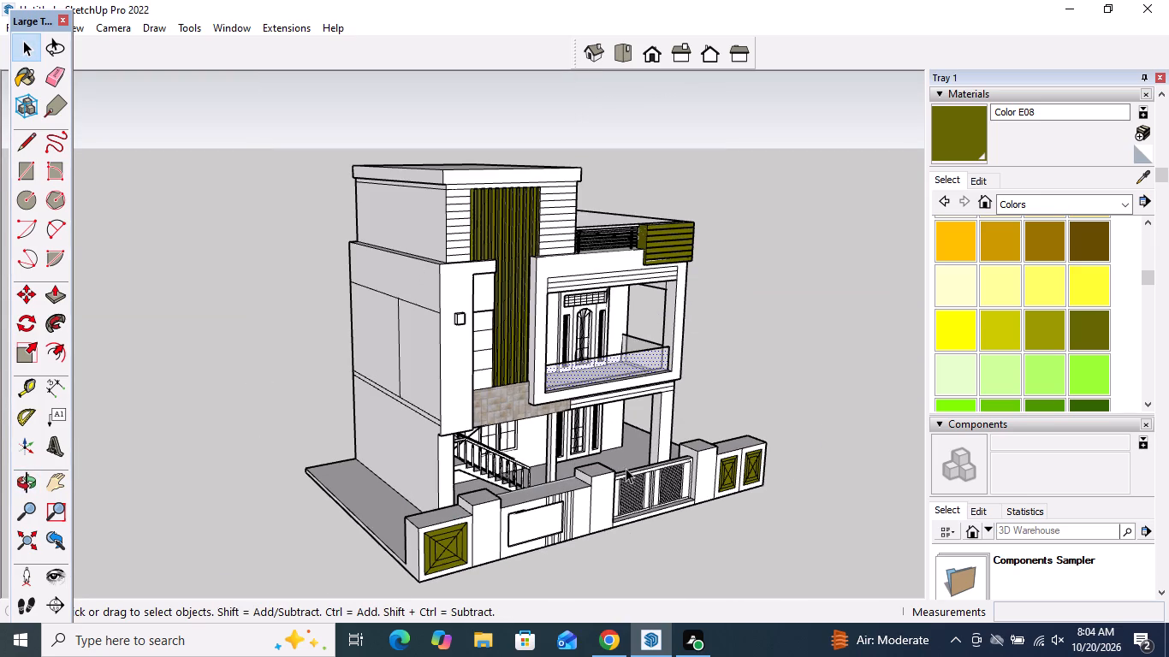
middle_drag(626, 468, 519, 506)
Paint the topmost panel of the recessed column beside the stair tower's vertical strips with Color E08.
drag(951, 116, 946, 127)
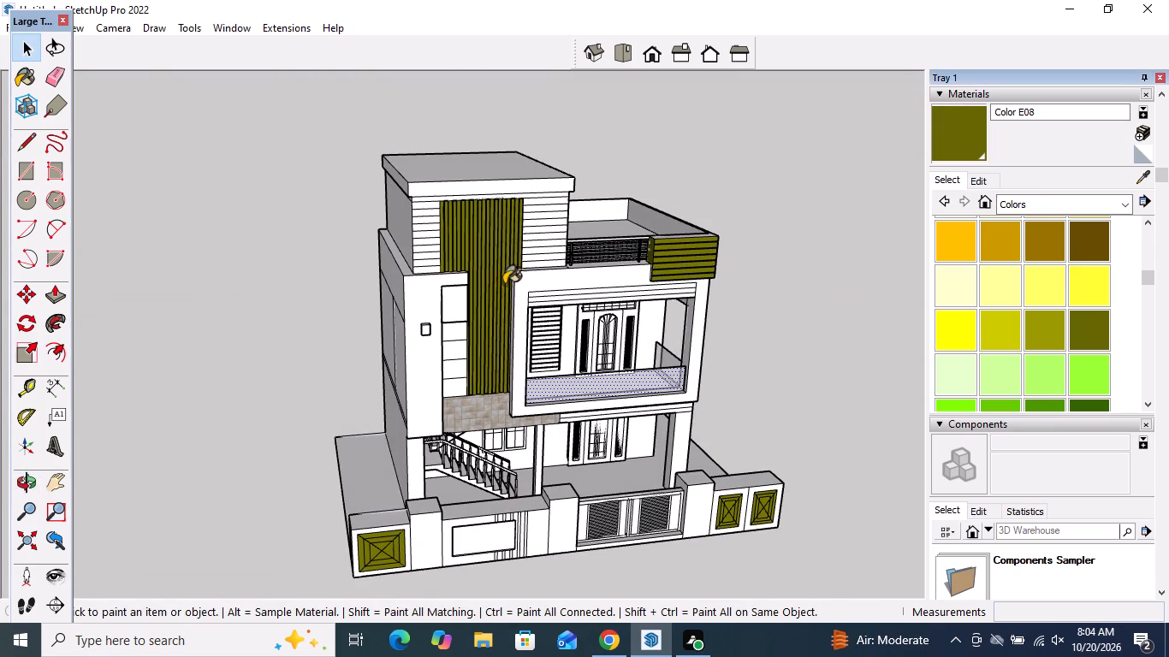
scroll(471, 287, up, 8)
click(452, 315)
scroll(466, 398, down, 4)
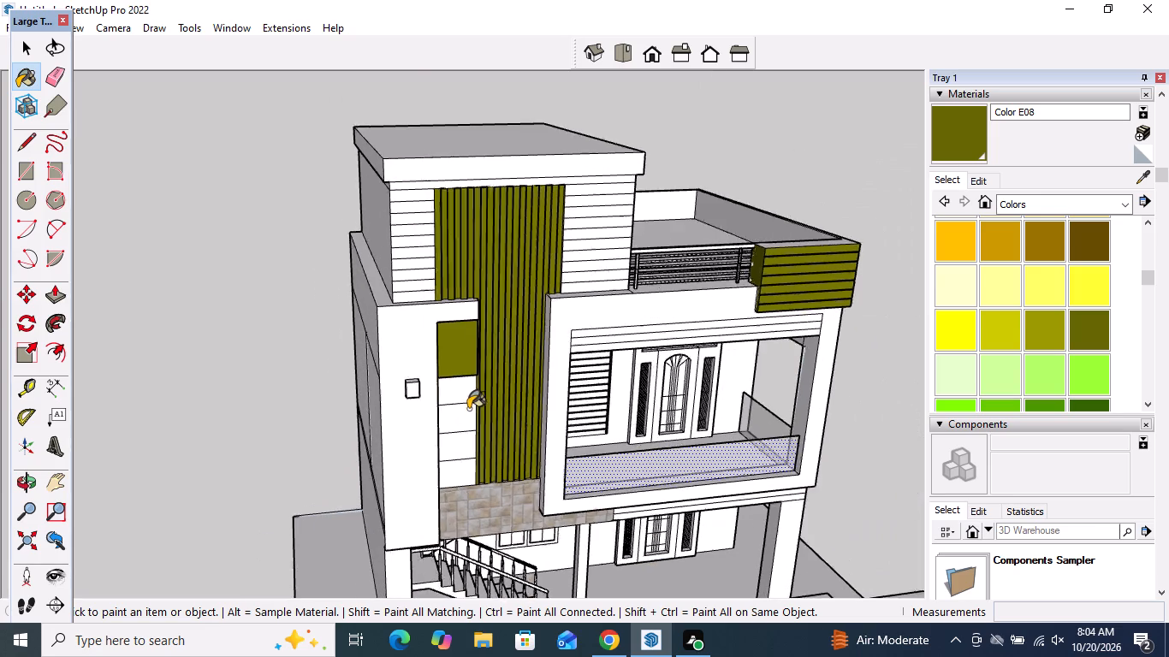
scroll(468, 409, down, 1)
key(space)
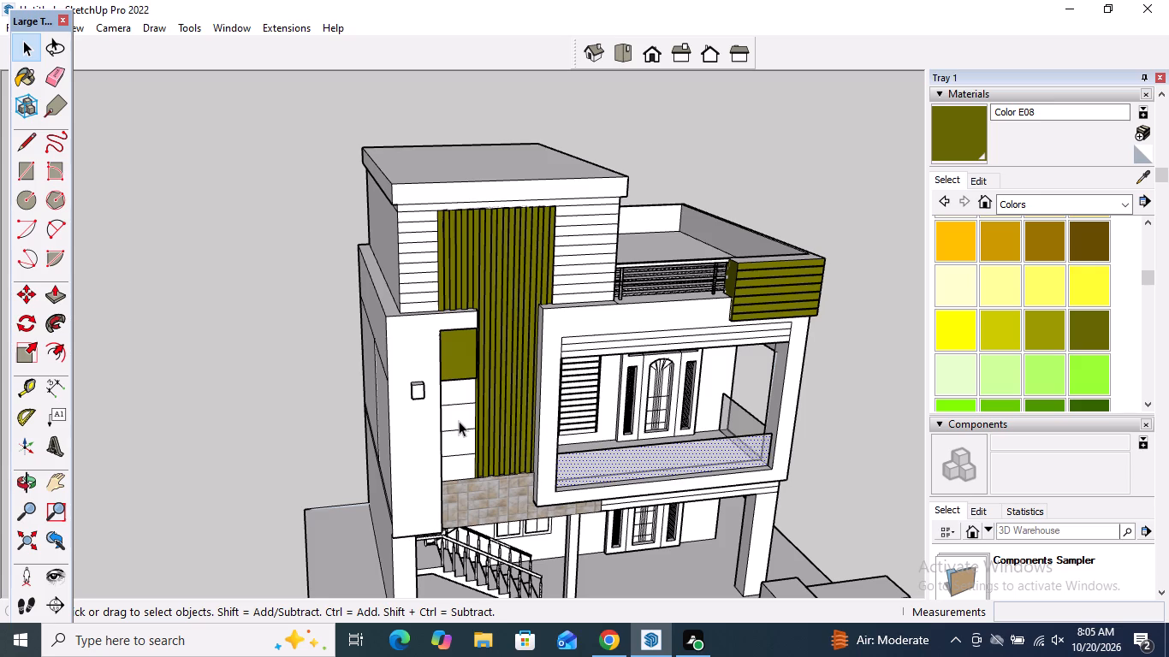
Paint the three horizontal strips above the upper-floor balcony opening with Wood Bamboo from the Wood collection.
scroll(495, 411, down, 1)
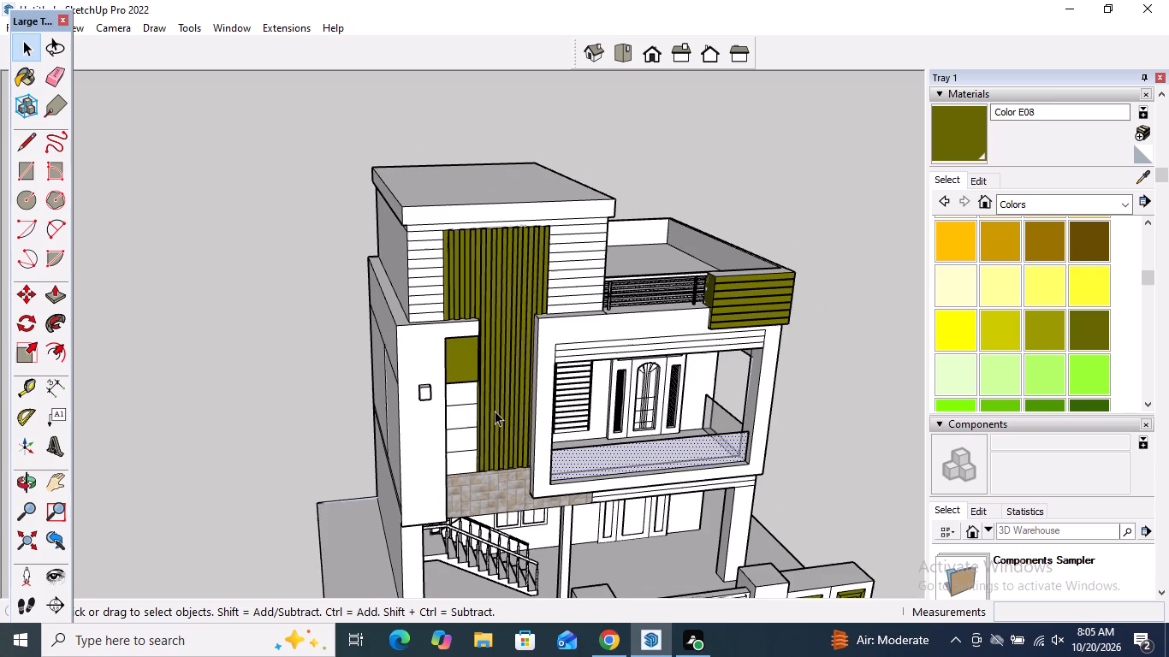
click(1013, 202)
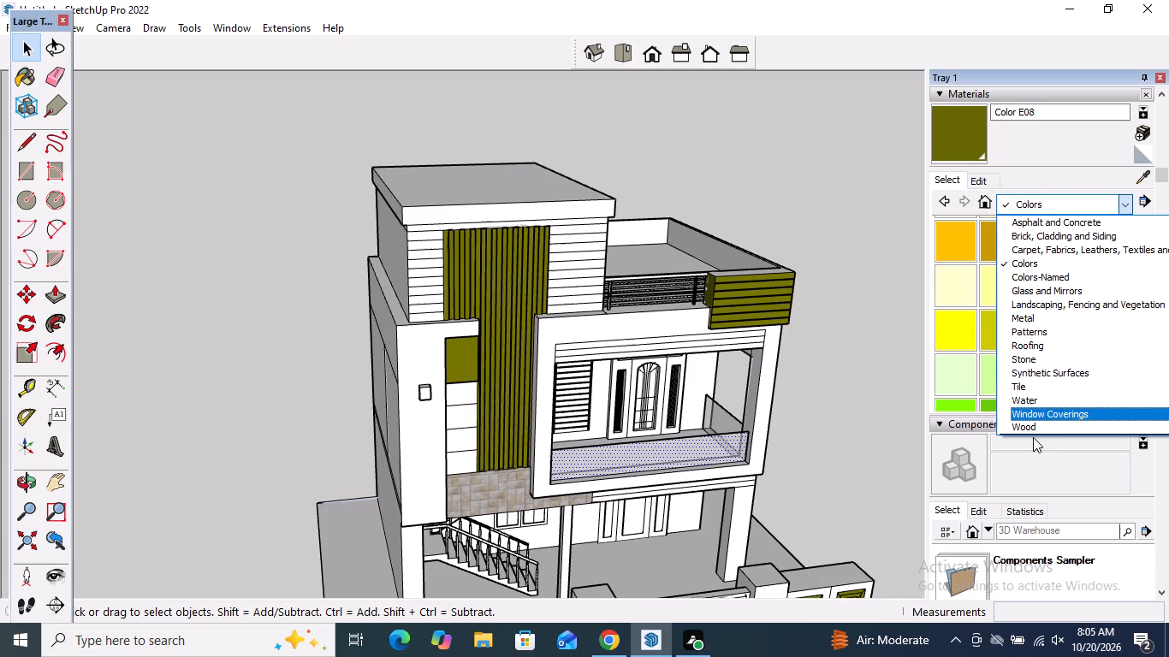
click(1032, 429)
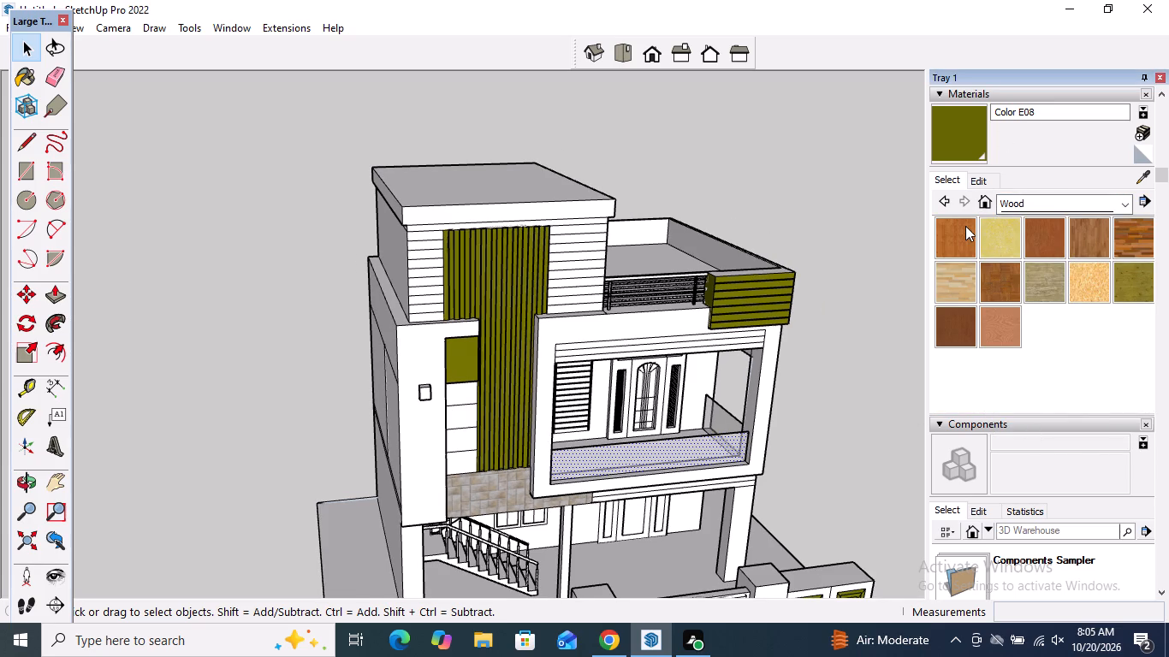
click(965, 226)
scroll(814, 314, up, 3)
scroll(489, 363, up, 6)
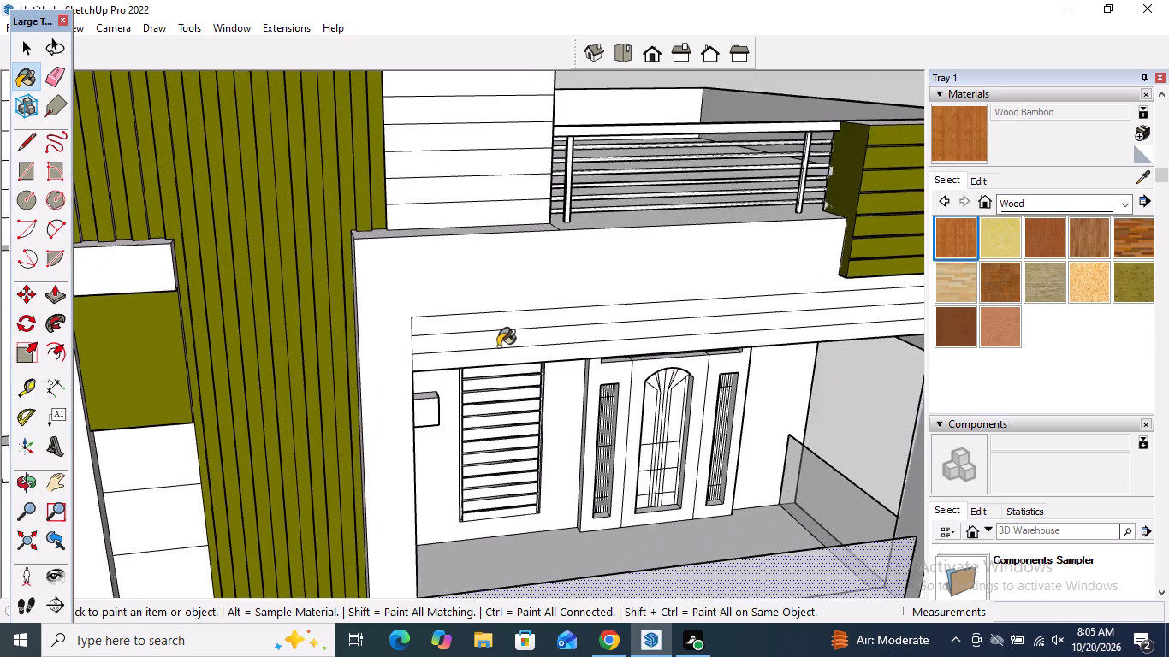
scroll(498, 346, up, 3)
click(490, 317)
click(495, 336)
click(500, 359)
Paint all horizontal boards on the stair tower between the vertical olive slats and the roof terrace with Wood Bamboo.
scroll(500, 393, down, 2)
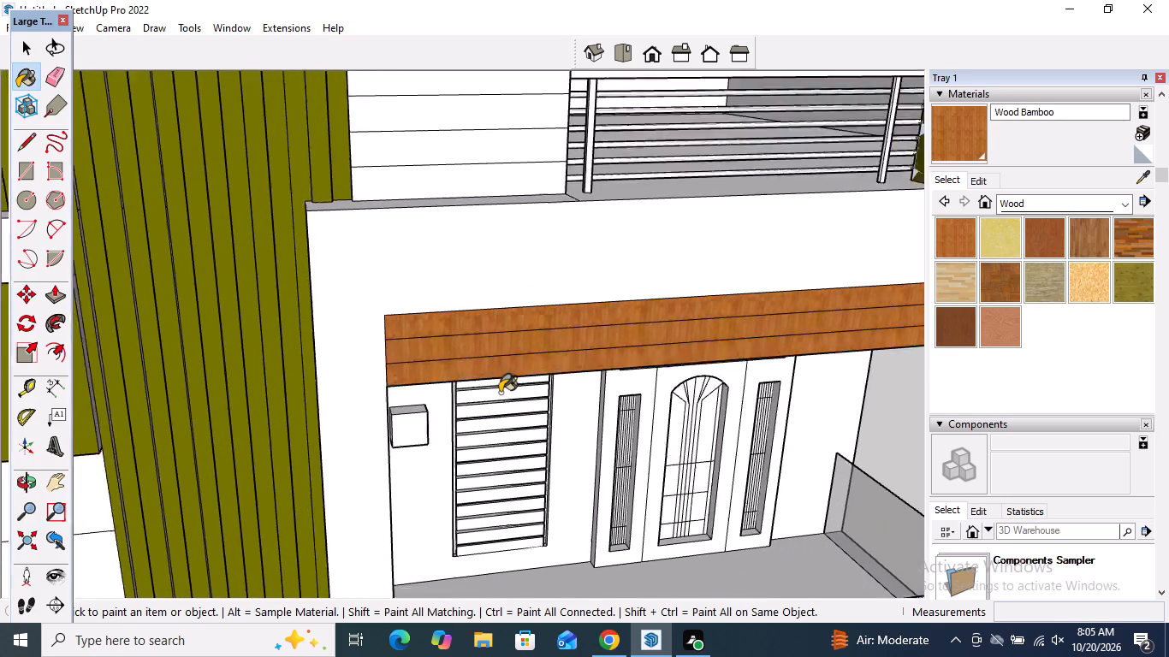
scroll(500, 393, down, 8)
scroll(478, 224, up, 6)
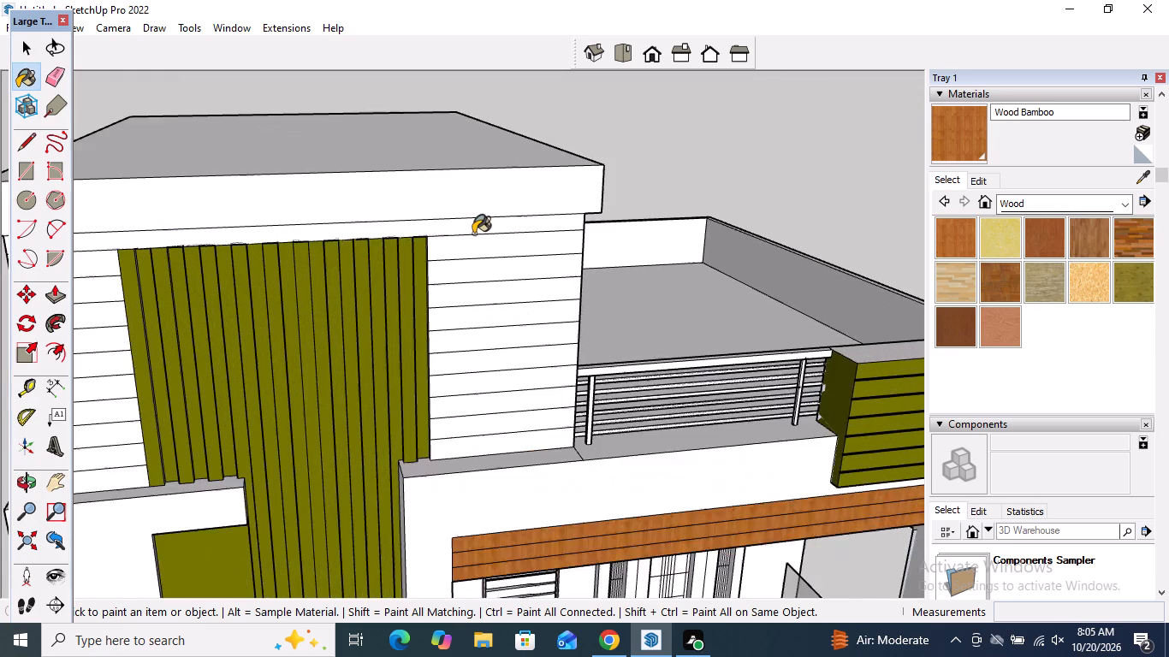
scroll(473, 234, up, 5)
click(470, 251)
click(481, 265)
click(486, 299)
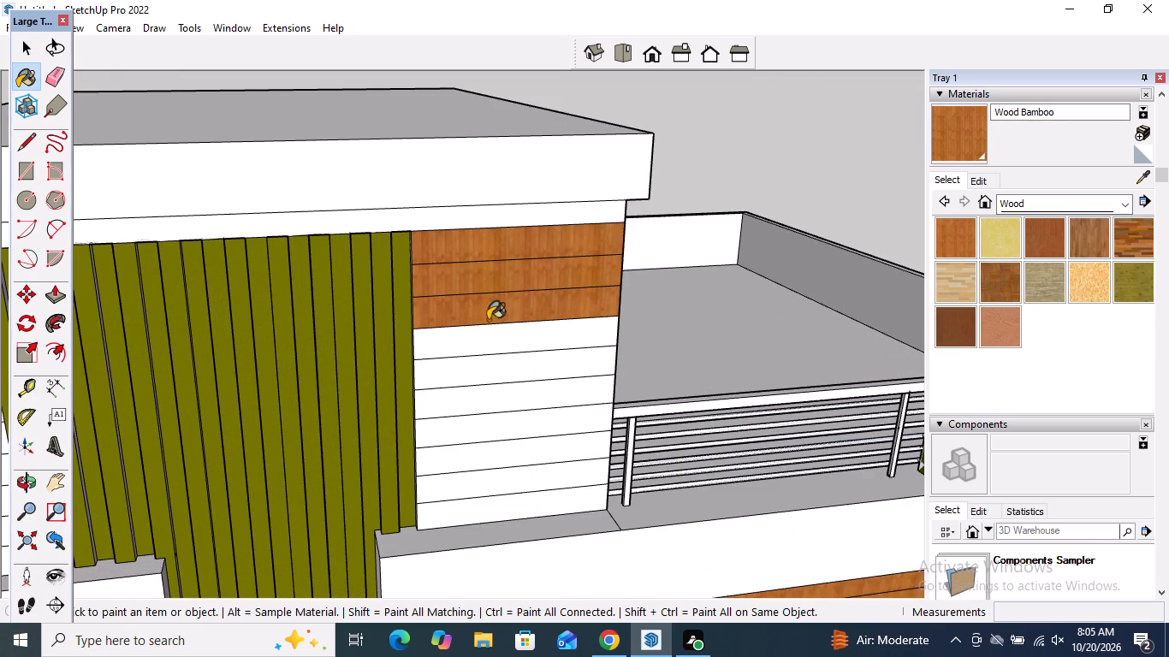
click(490, 331)
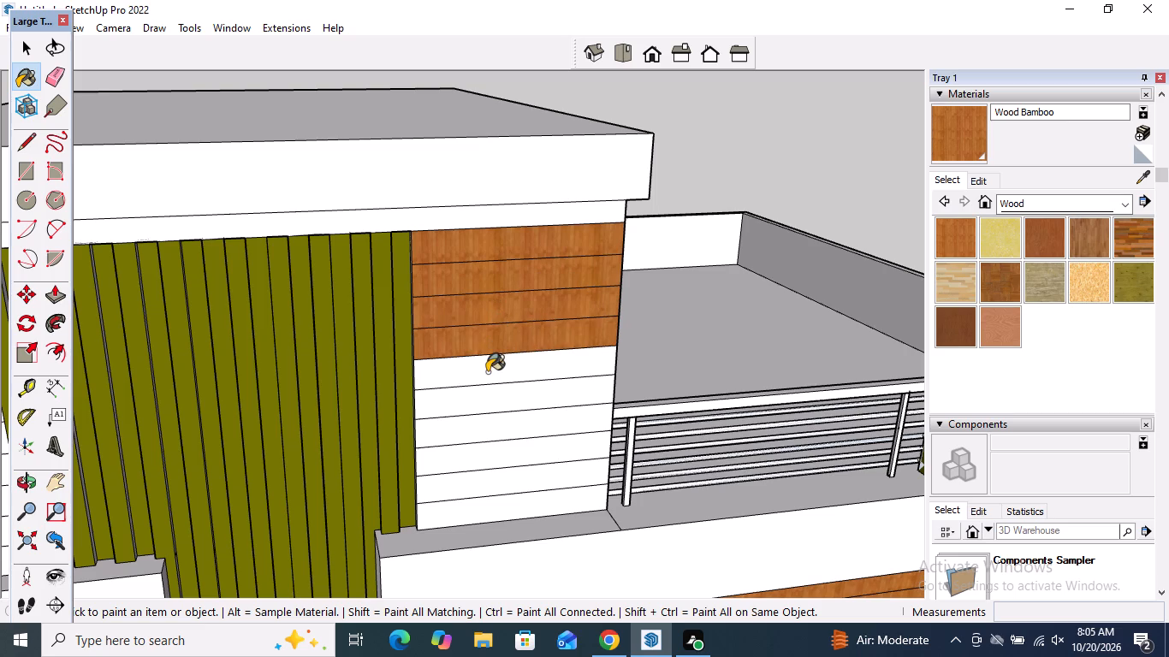
click(487, 374)
click(488, 382)
click(488, 400)
click(490, 414)
click(492, 423)
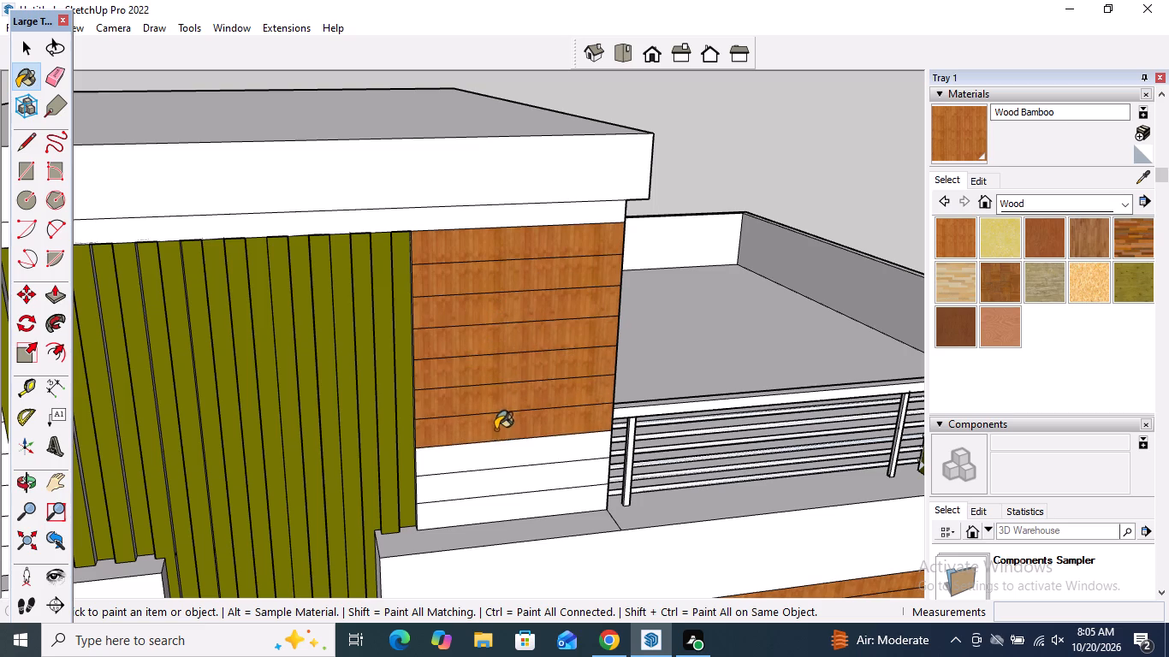
click(498, 438)
click(514, 442)
drag(521, 482, 523, 490)
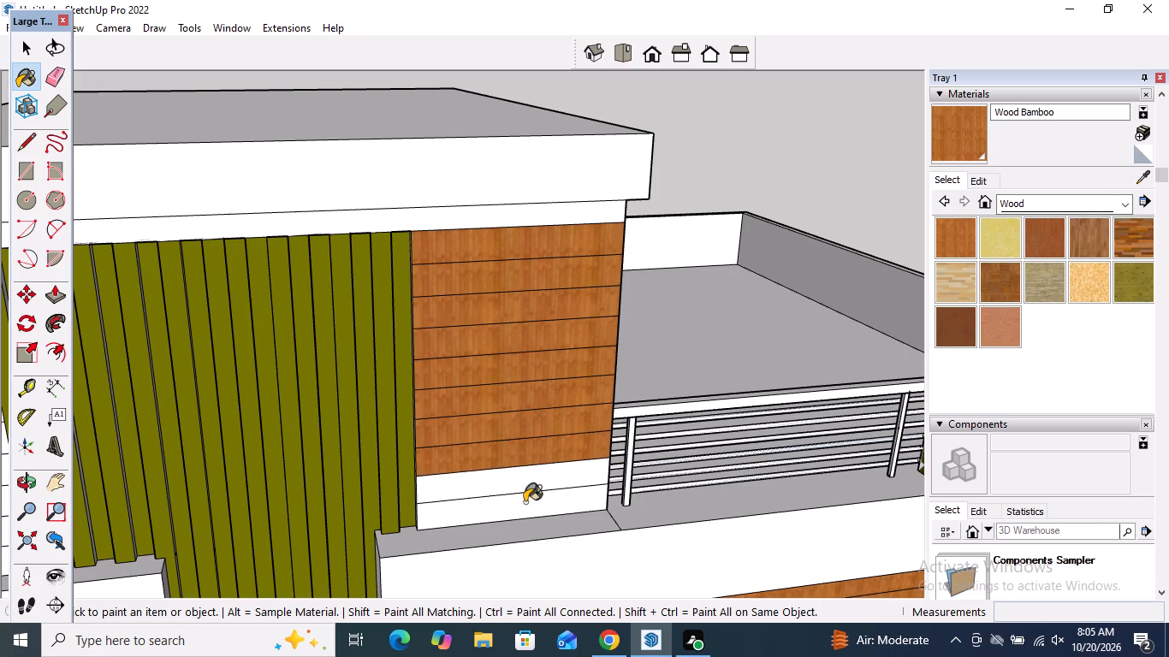
click(525, 502)
Paint all horizontal boards on the stair tower at the slats' outer side, away from the terrace, with Wood Bamboo.
scroll(550, 352, down, 11)
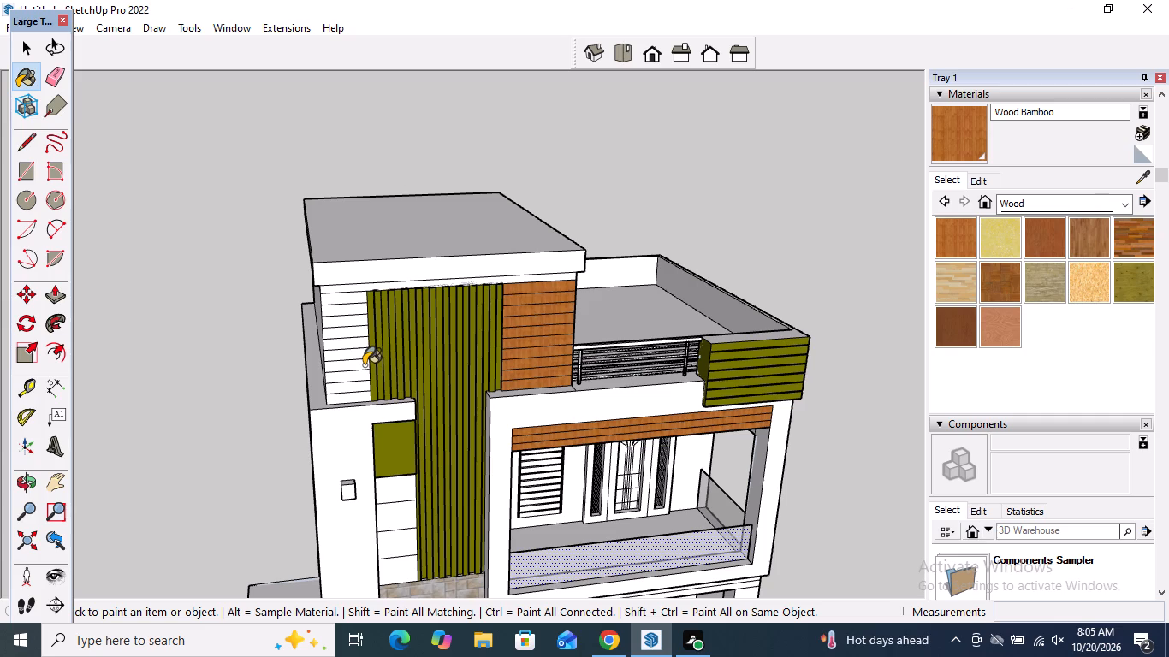
scroll(364, 365, up, 2)
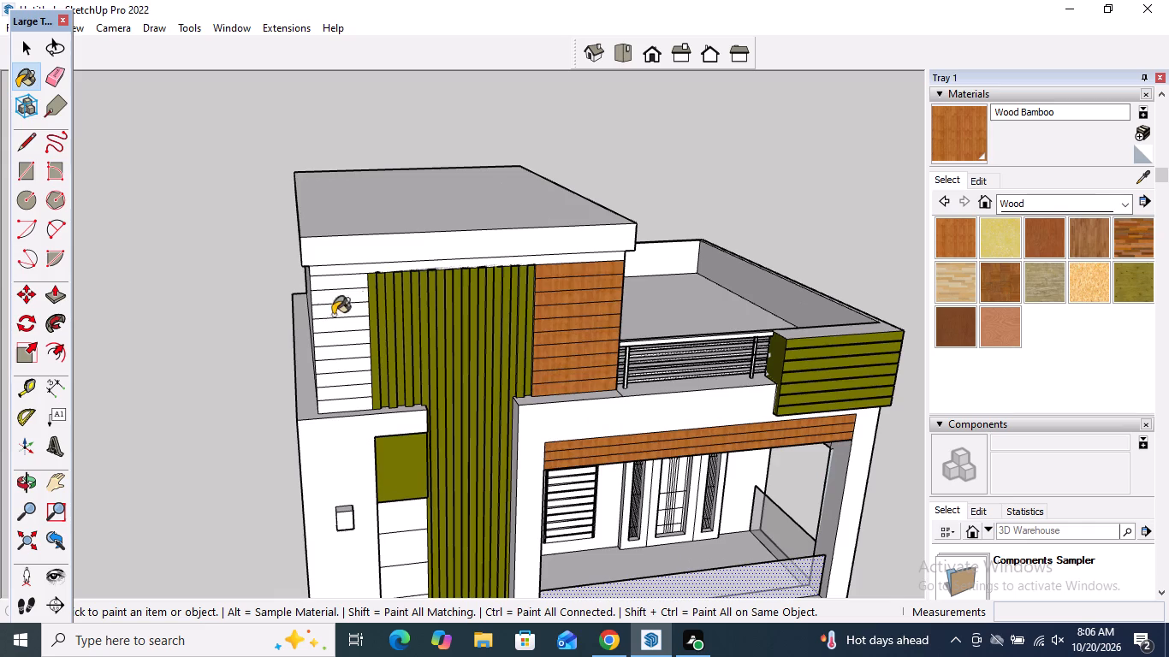
scroll(328, 321, up, 5)
click(352, 455)
click(352, 441)
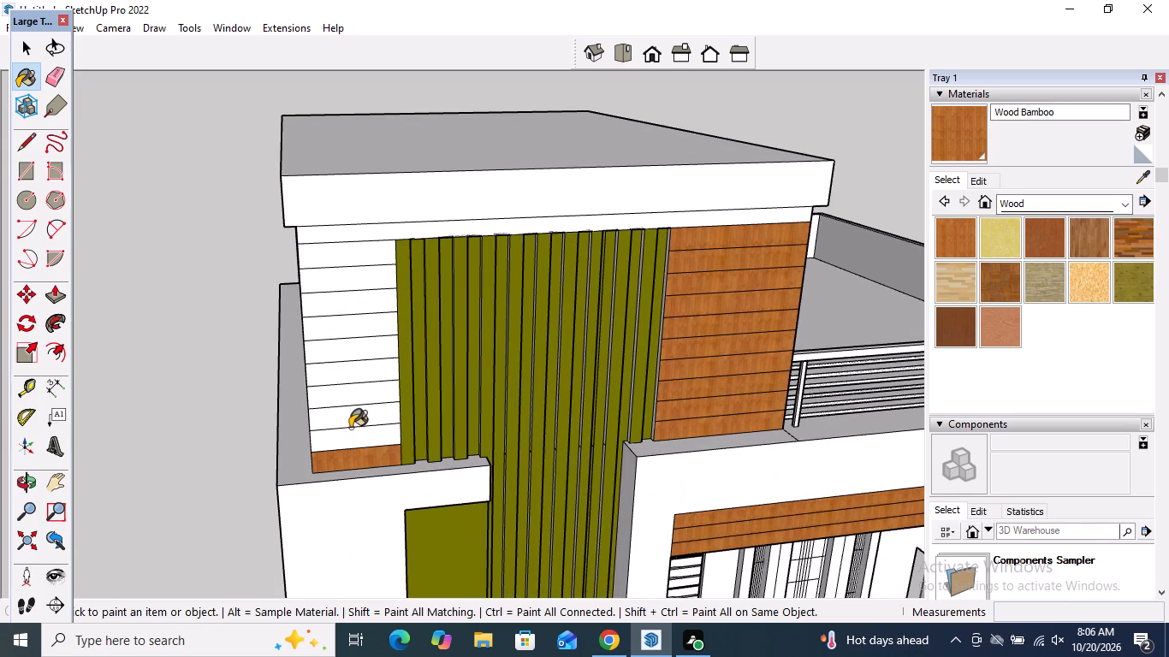
click(347, 417)
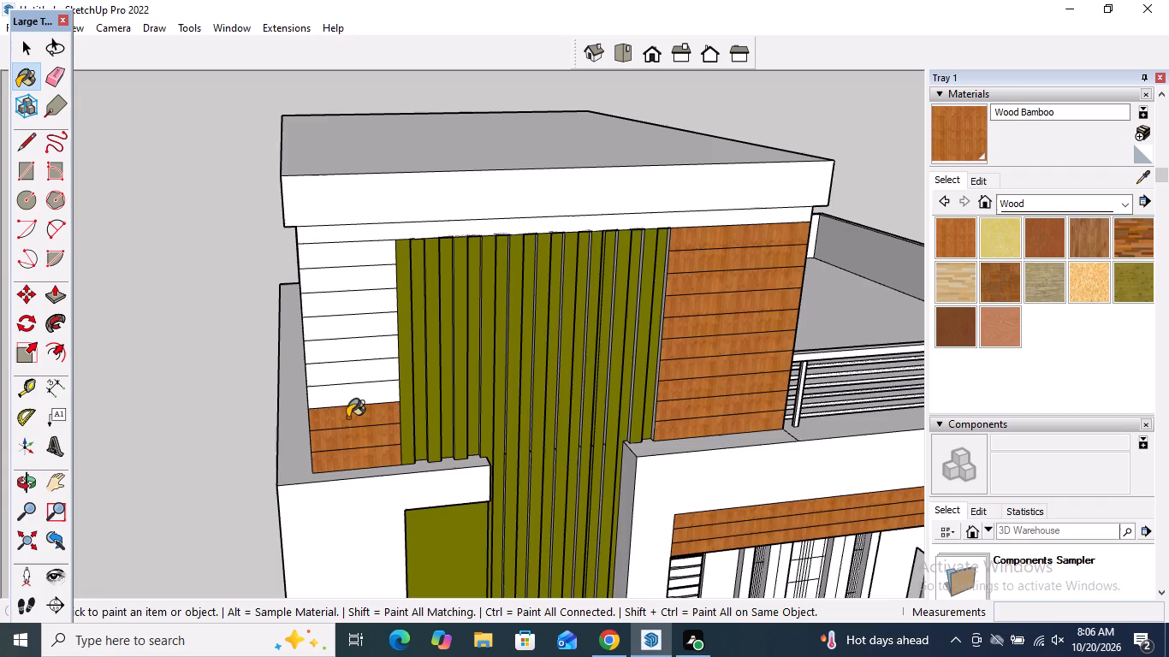
scroll(343, 295, up, 4)
click(335, 250)
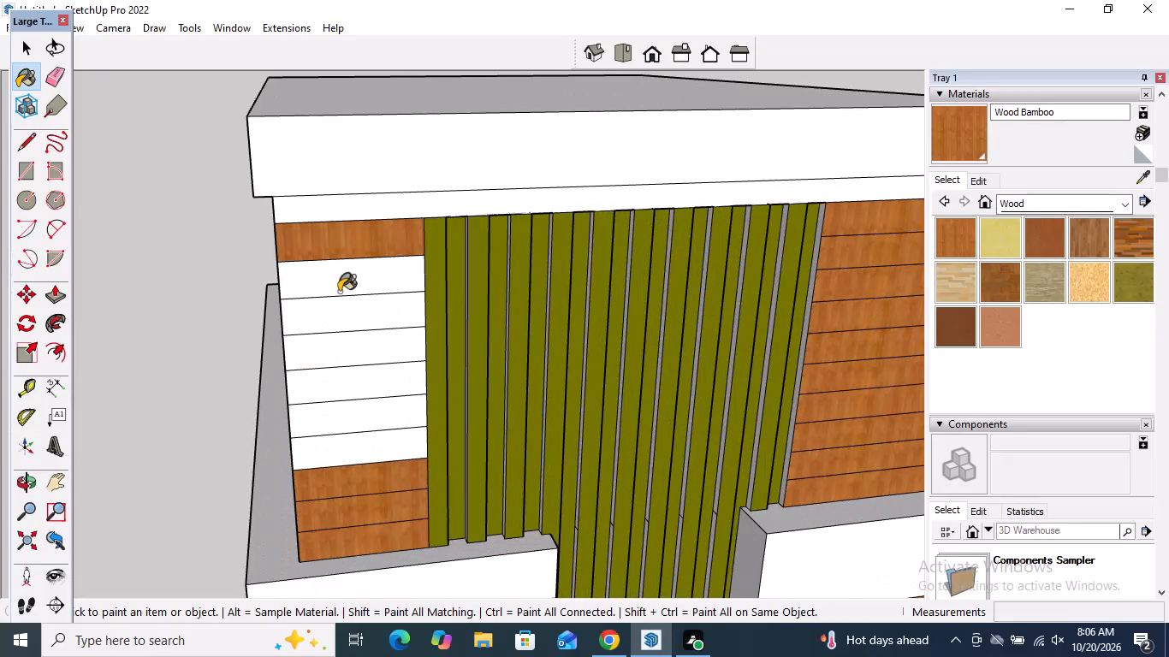
click(339, 292)
click(341, 304)
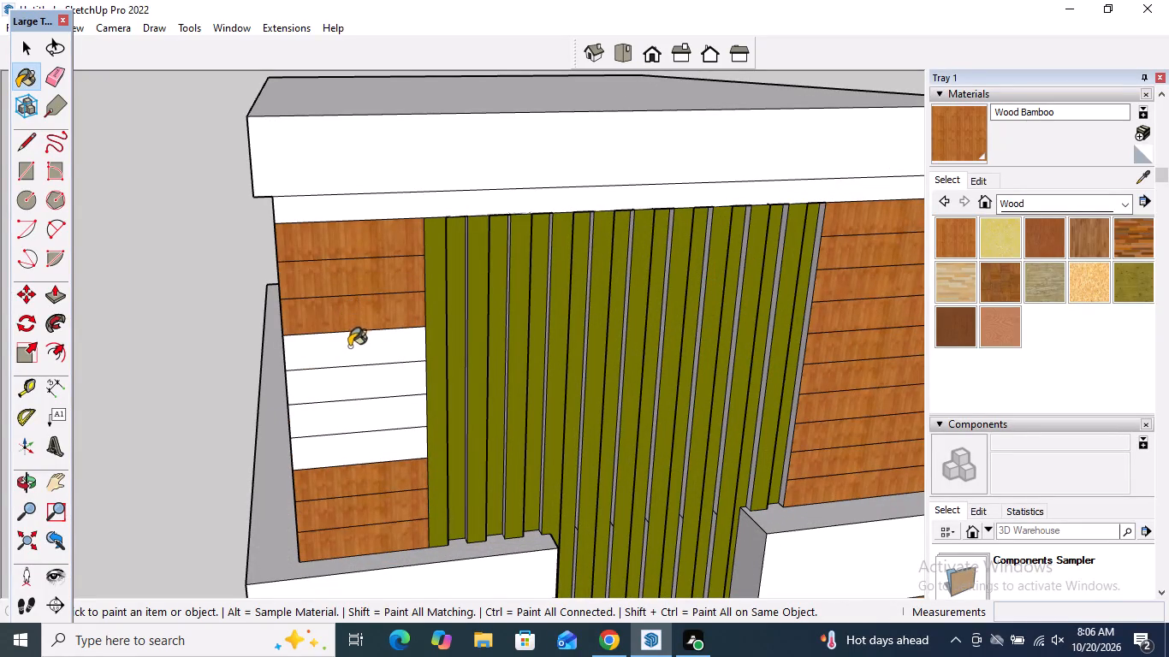
drag(351, 352, 353, 365)
click(356, 384)
click(358, 425)
click(358, 442)
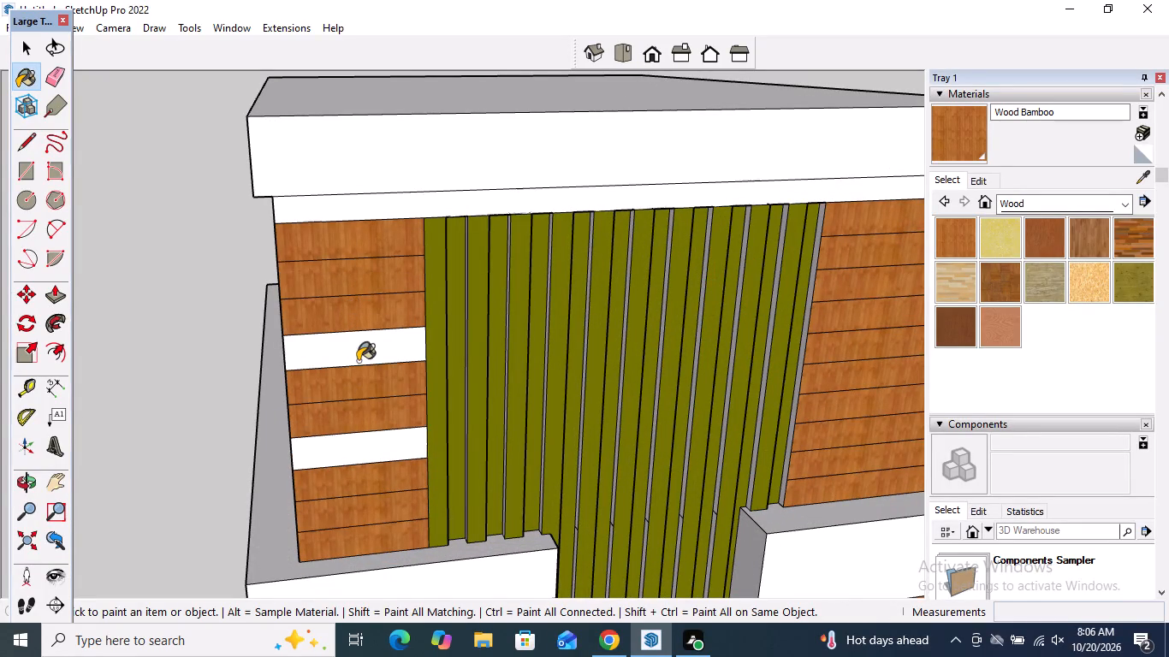
click(358, 358)
Paint the three horizontal strips below the balcony, beside the stone cladding, with Wood Bamboo.
scroll(357, 282, down, 15)
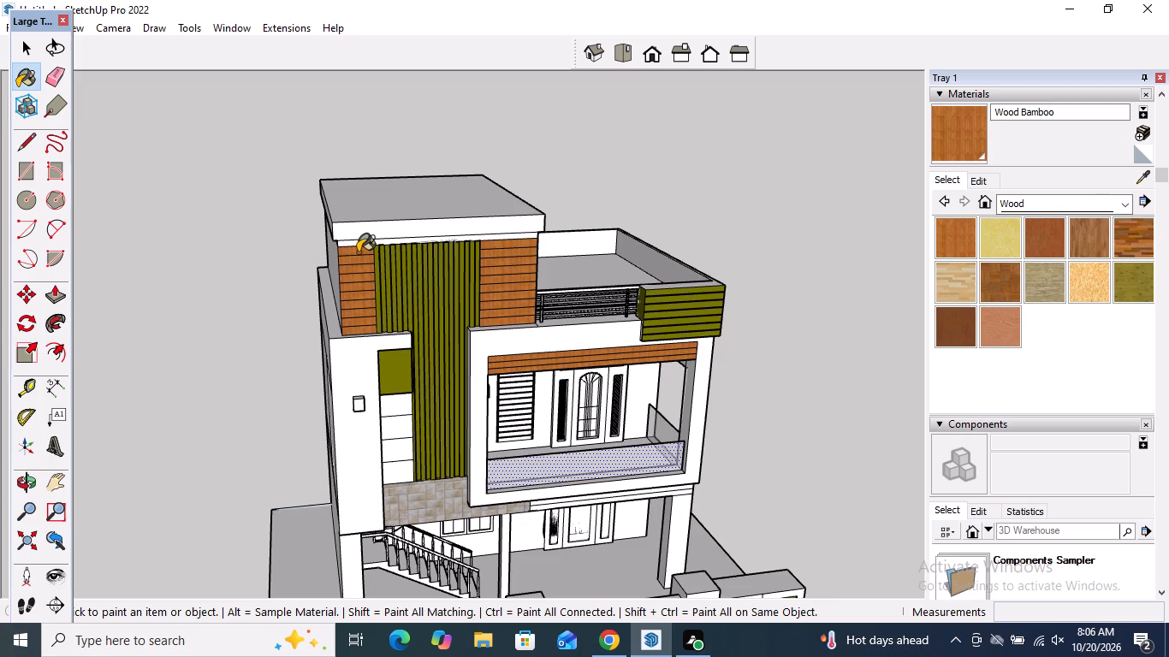
scroll(355, 252, down, 4)
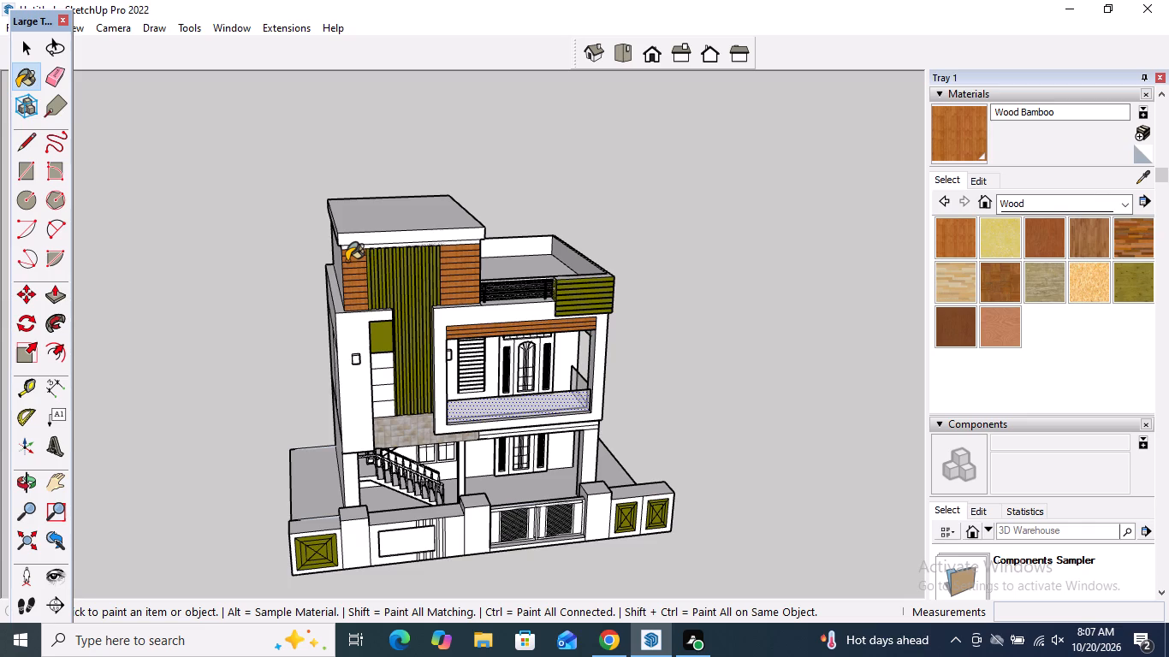
scroll(347, 260, down, 6)
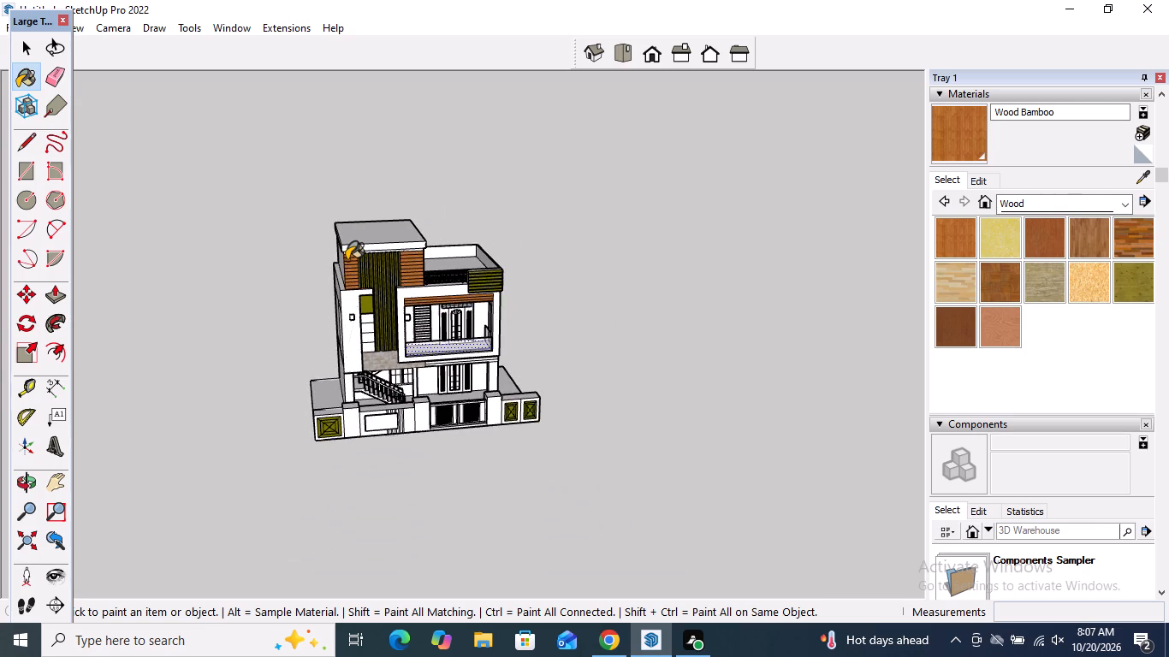
scroll(346, 263, up, 5)
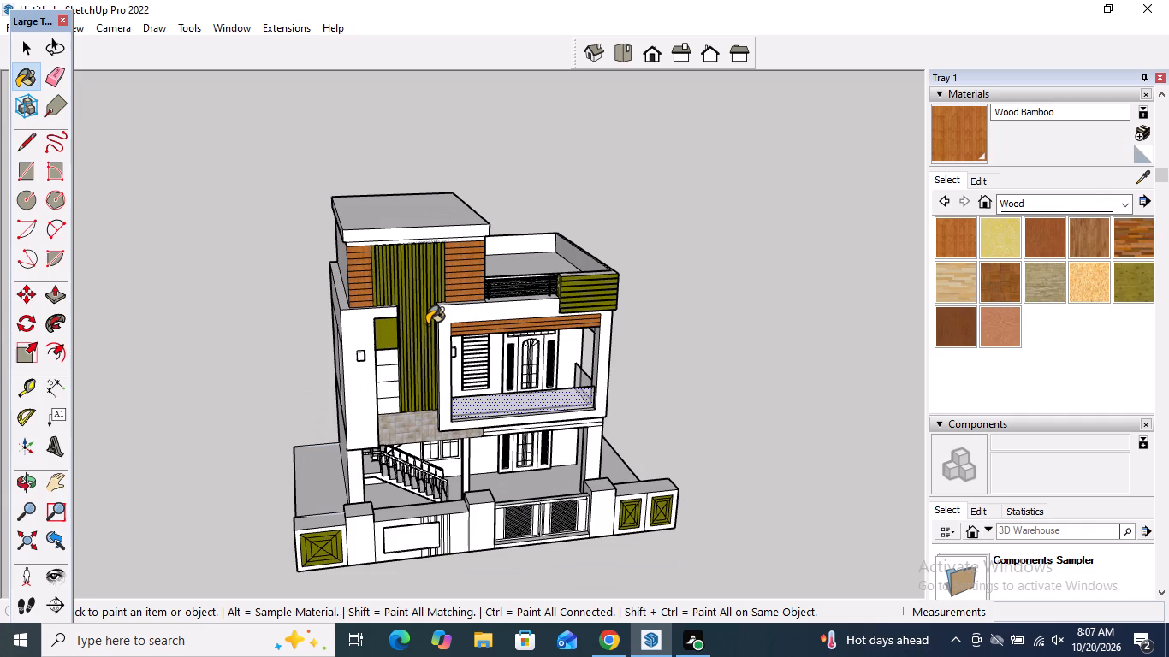
scroll(427, 323, down, 4)
scroll(475, 416, up, 10)
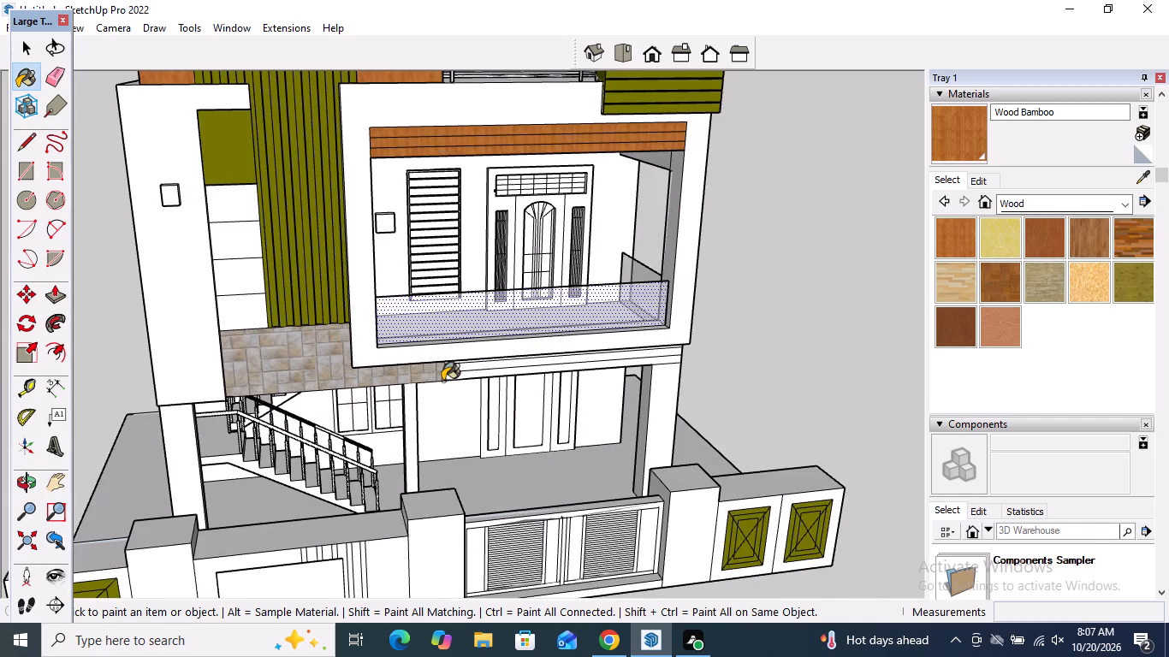
middle_drag(442, 381, 444, 284)
scroll(460, 317, up, 13)
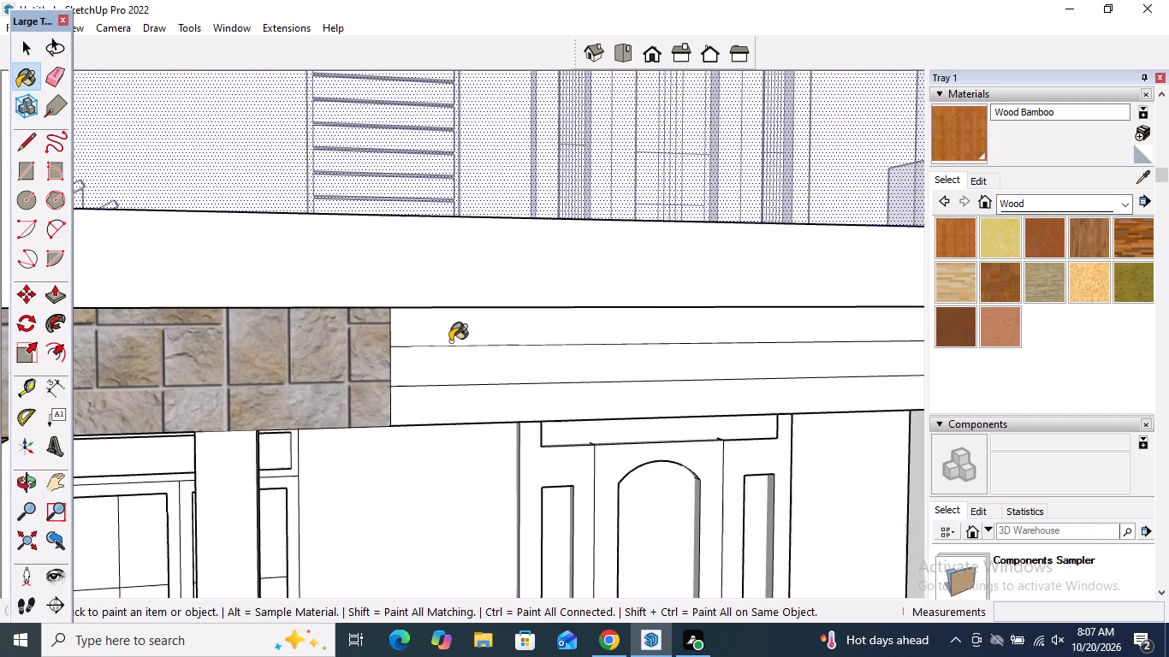
click(450, 341)
drag(450, 358, 450, 367)
click(450, 408)
Paint the upper-floor balcony door's frame and door leaf with Wood Bamboo.
scroll(347, 326, down, 10)
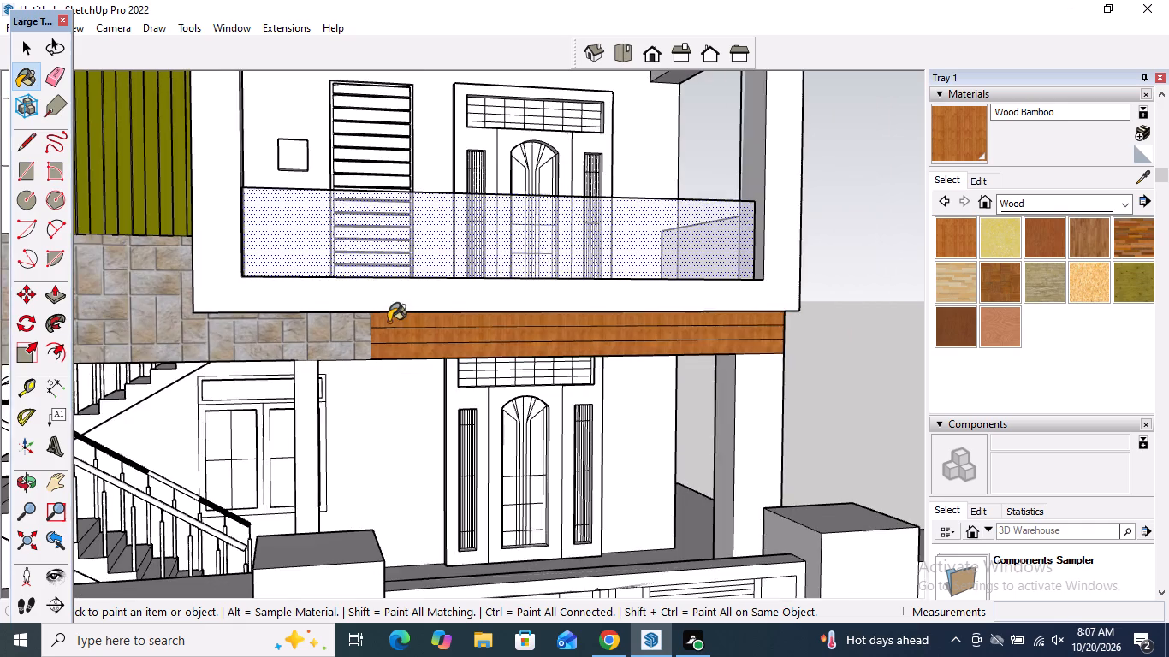
scroll(389, 322, down, 3)
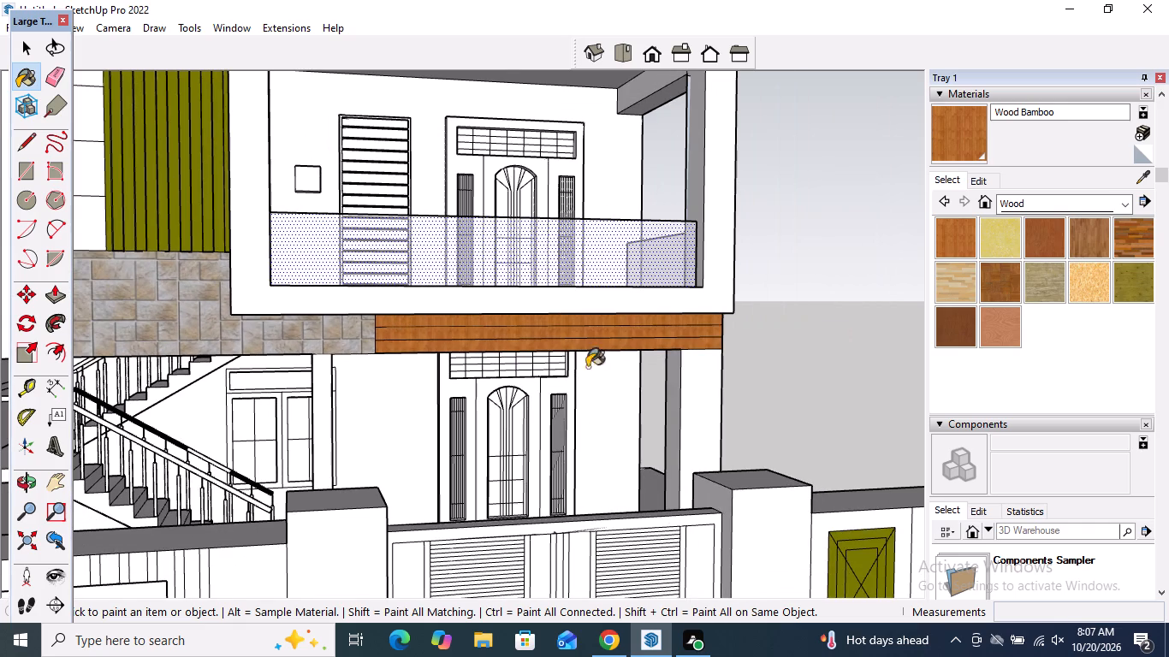
scroll(501, 94, up, 8)
click(495, 133)
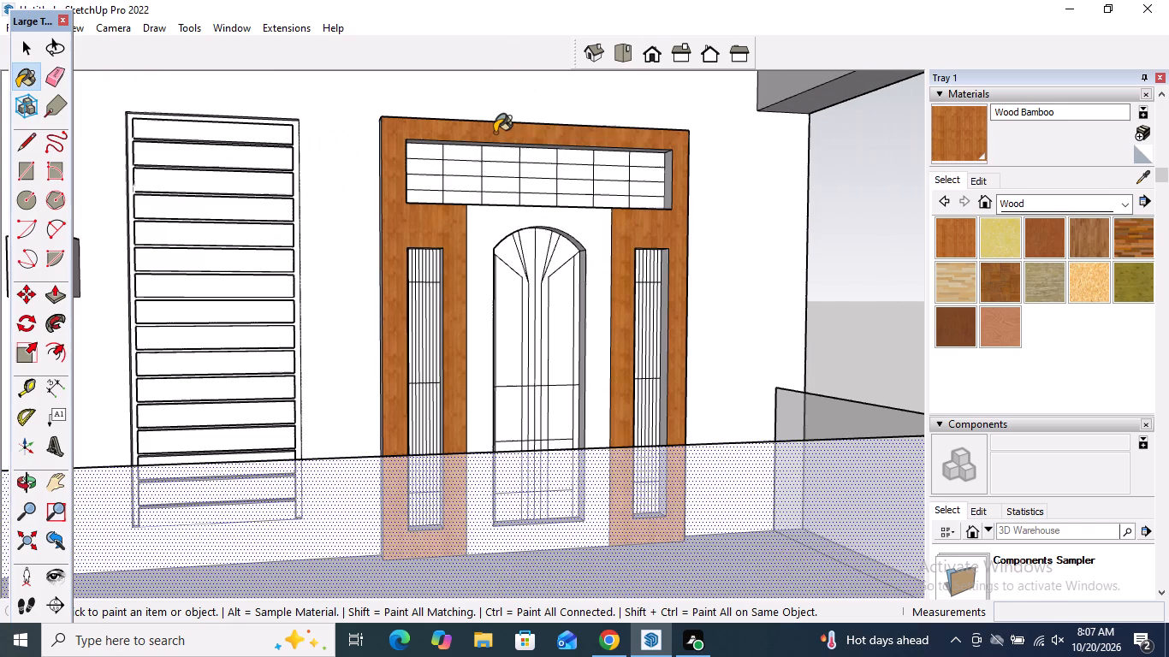
scroll(501, 182, up, 9)
click(478, 280)
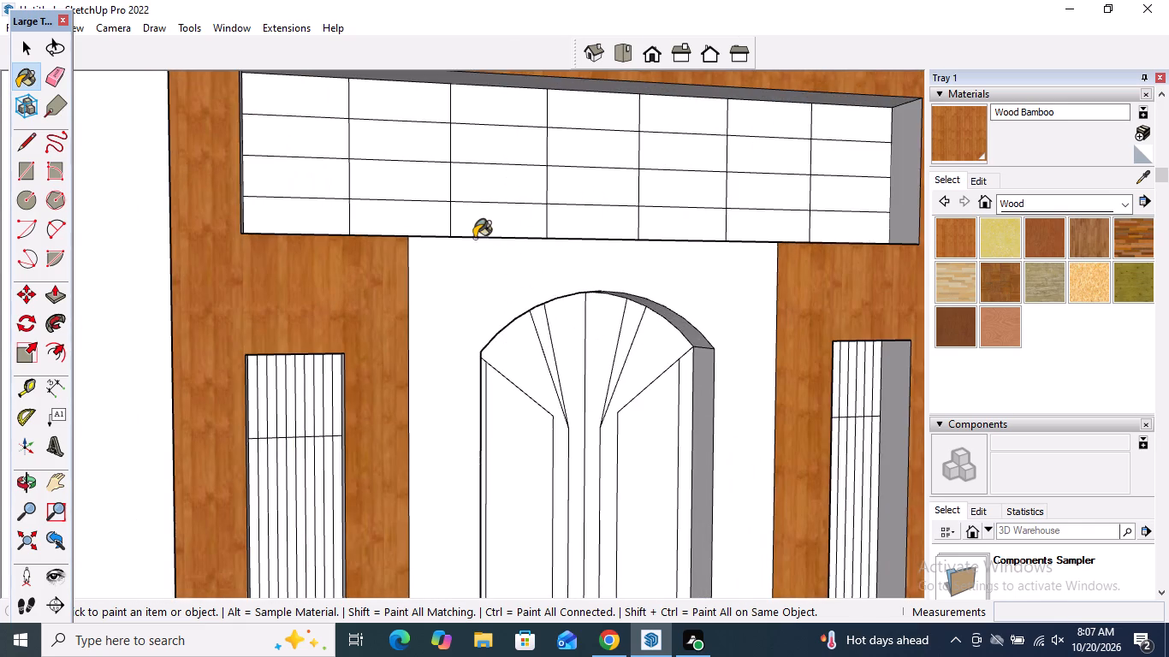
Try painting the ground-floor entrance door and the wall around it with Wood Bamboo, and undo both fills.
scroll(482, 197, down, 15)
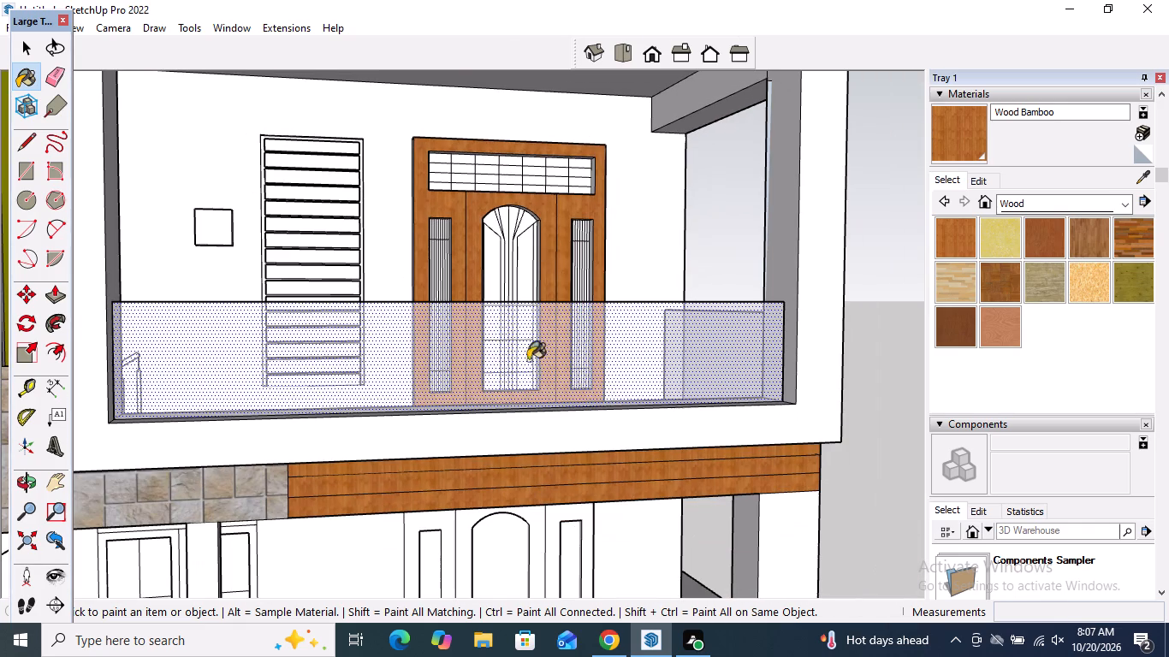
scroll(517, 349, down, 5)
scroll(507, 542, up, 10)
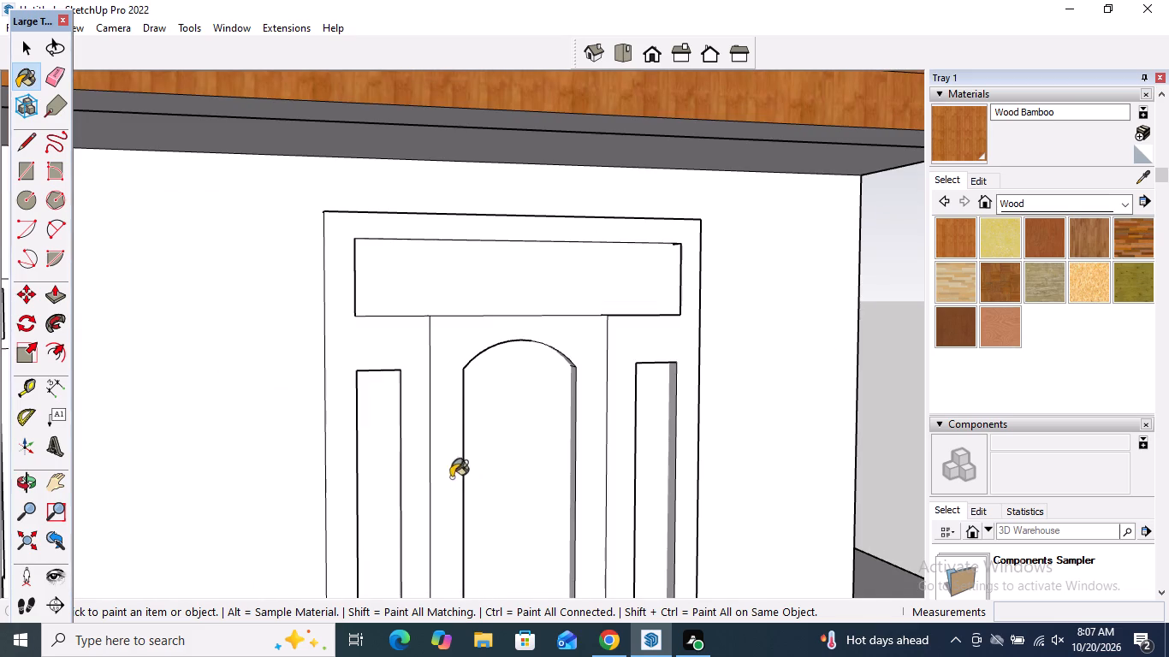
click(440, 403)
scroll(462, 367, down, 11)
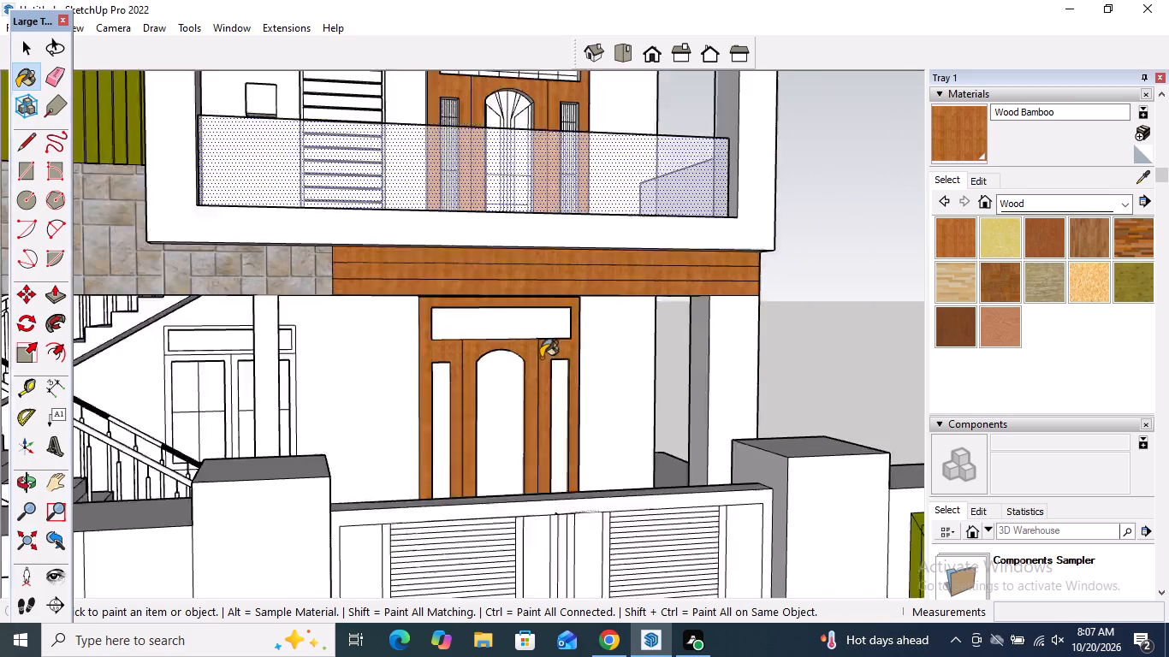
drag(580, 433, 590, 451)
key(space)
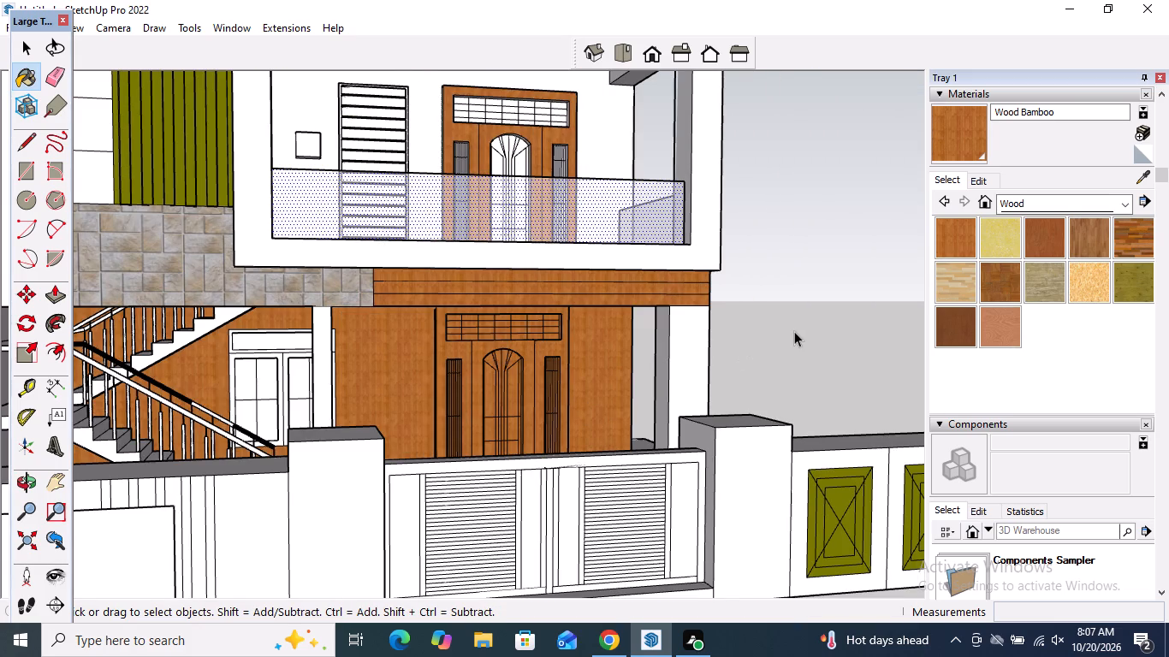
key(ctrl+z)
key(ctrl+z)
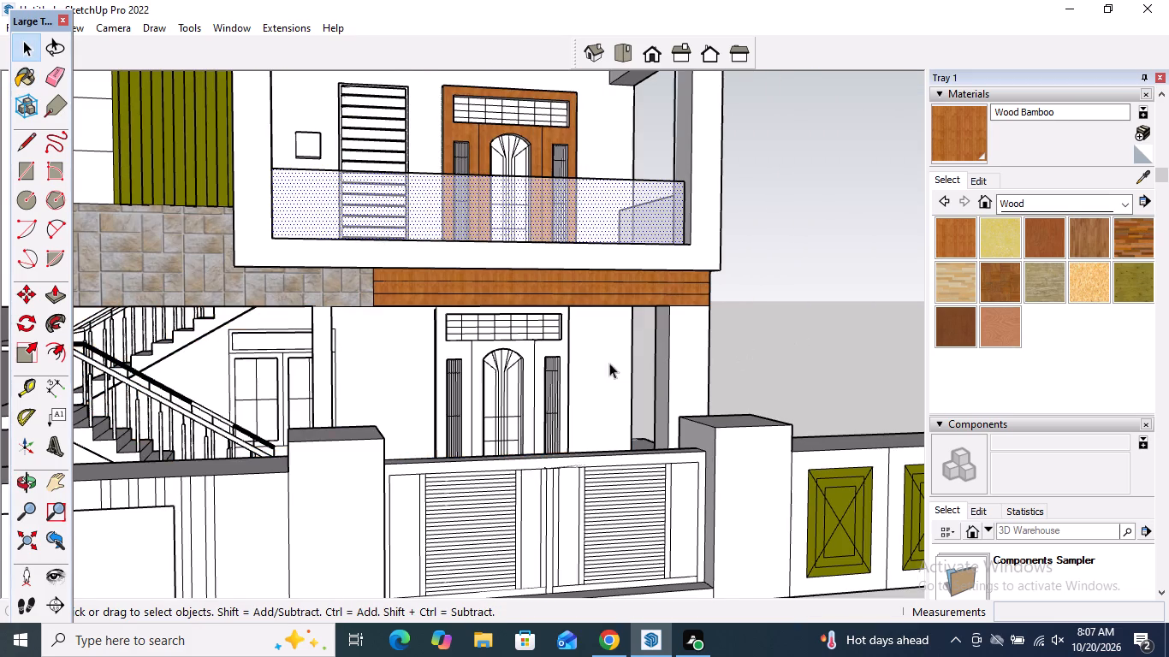
Open the ground-floor entrance door group and paint its frame and door leaves with Wood Bamboo.
scroll(502, 376, up, 4)
double_click(460, 368)
scroll(481, 323, up, 4)
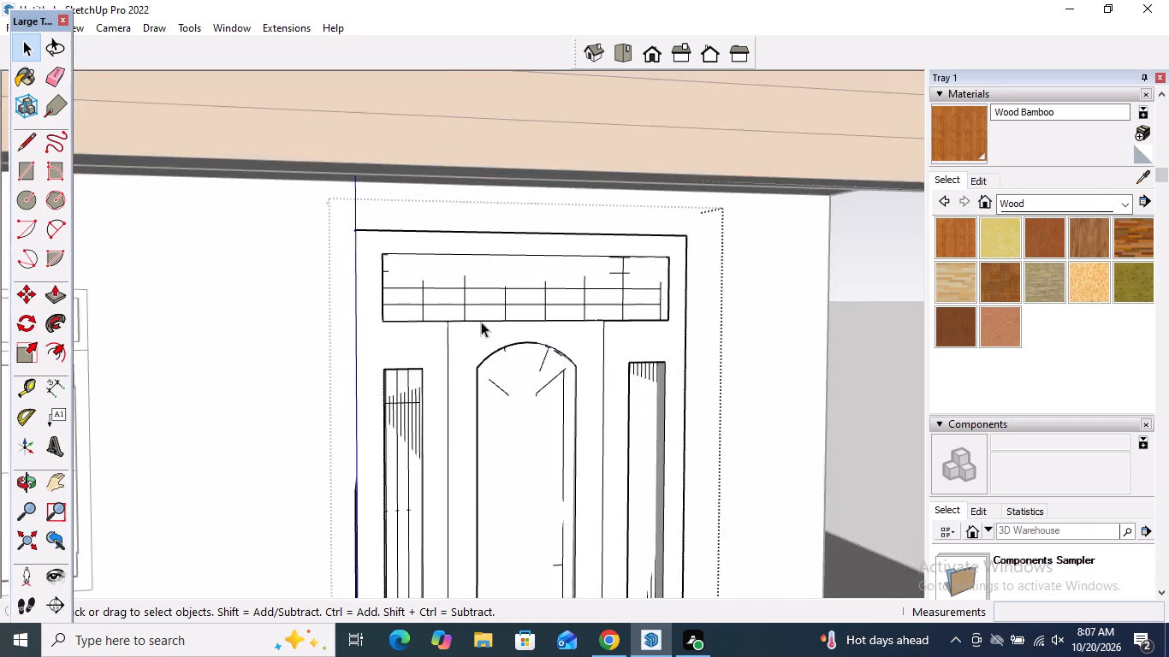
scroll(481, 322, up, 6)
middle_drag(481, 362, 481, 387)
middle_drag(469, 393, 612, 427)
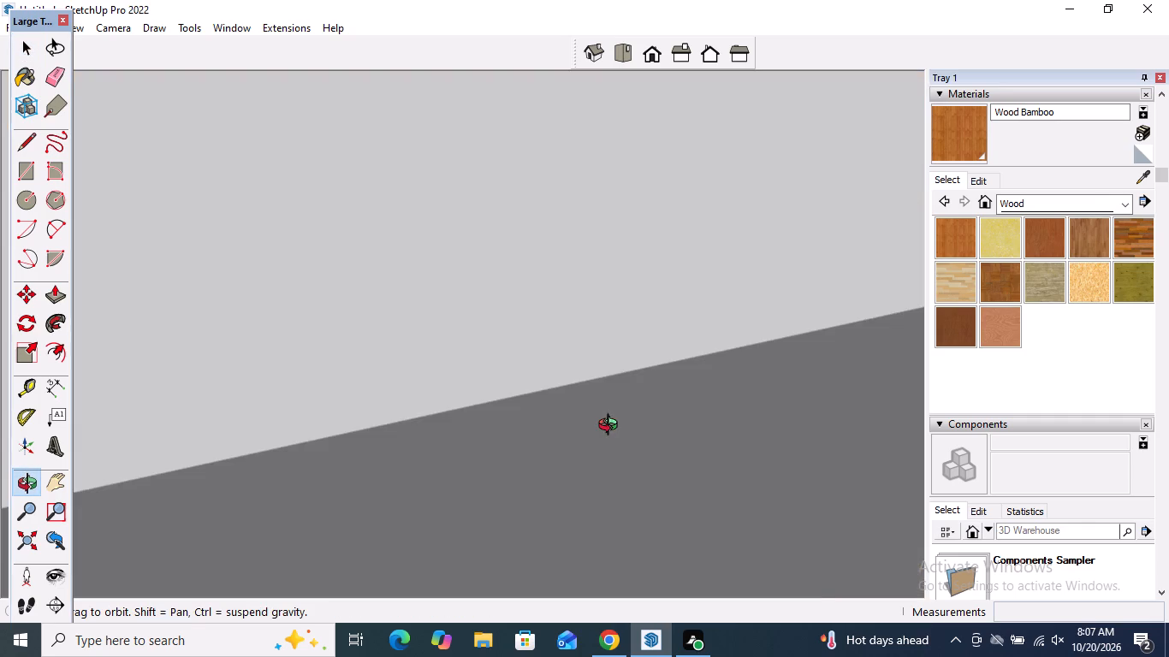
middle_drag(612, 427, 471, 310)
scroll(471, 310, down, 5)
click(967, 239)
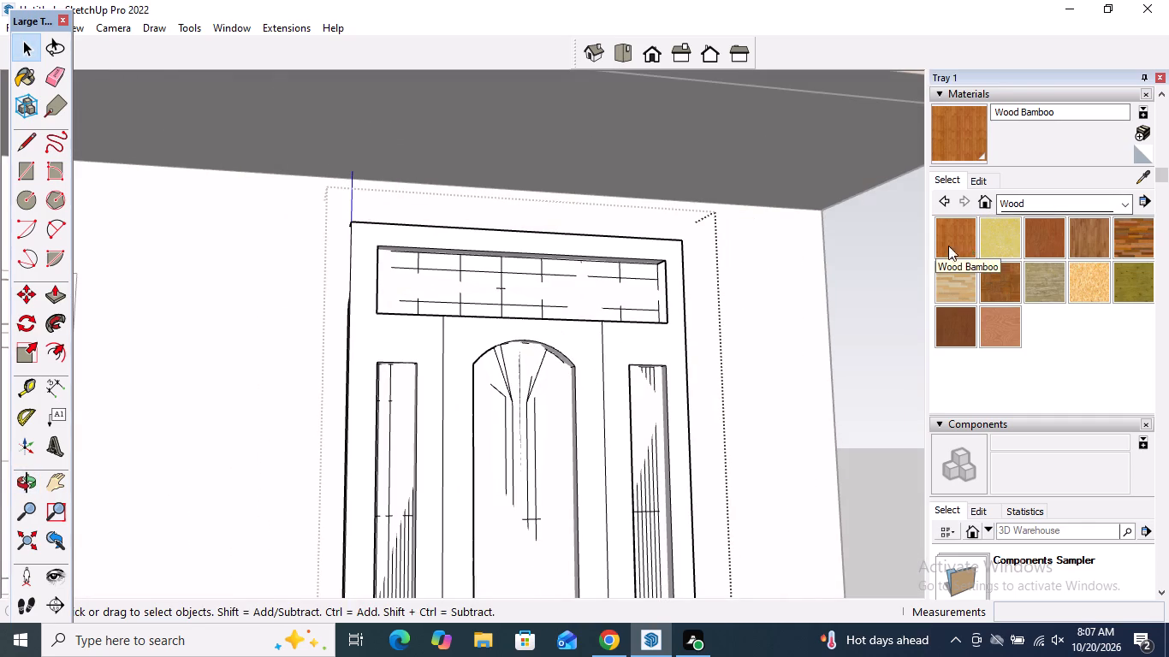
click(473, 329)
click(406, 341)
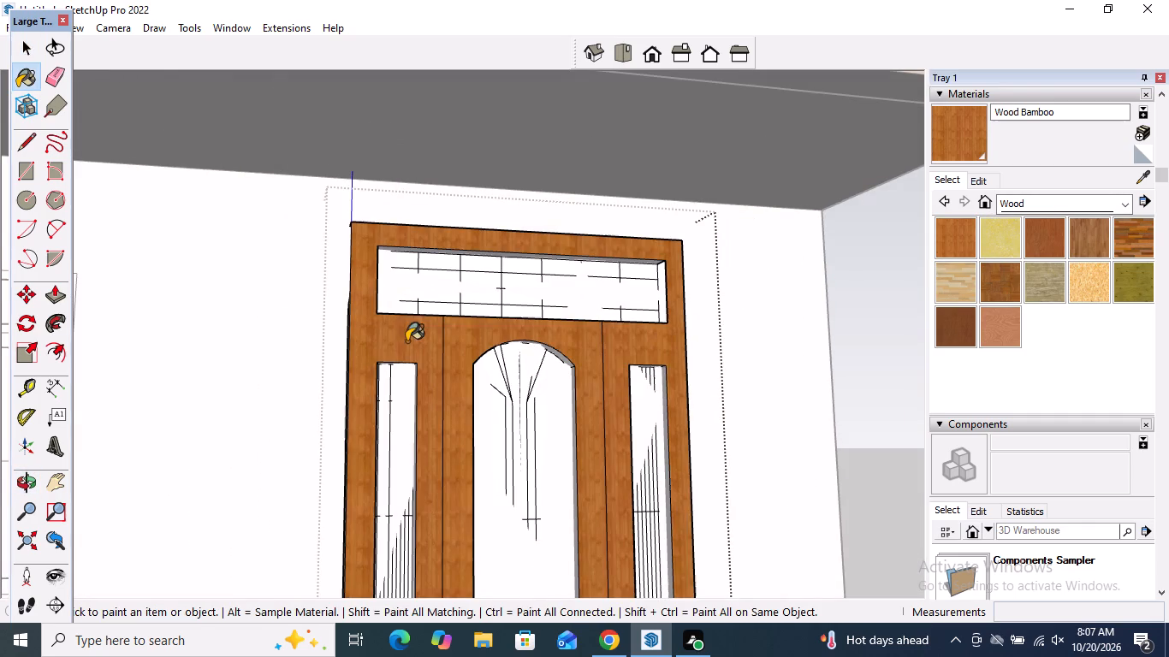
key(space)
click(874, 325)
Paint the frame and both sashes of the ground-floor window behind the staircase with Wood Bamboo.
scroll(633, 305, down, 3)
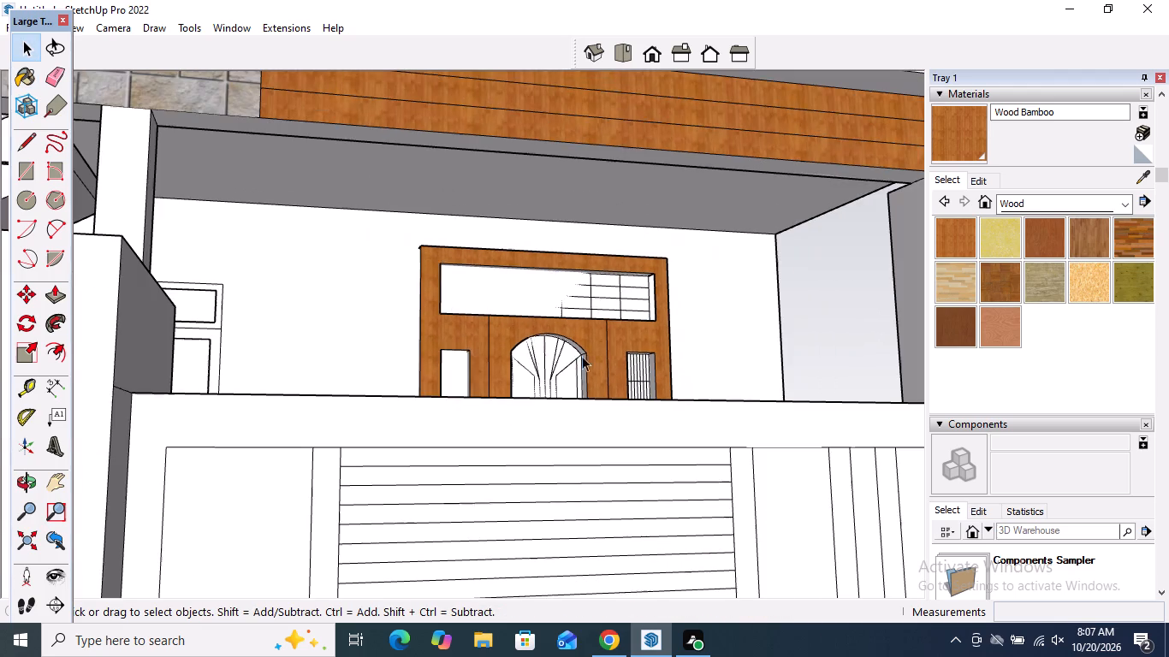
scroll(582, 356, down, 15)
scroll(592, 292, down, 6)
middle_drag(614, 252, 603, 322)
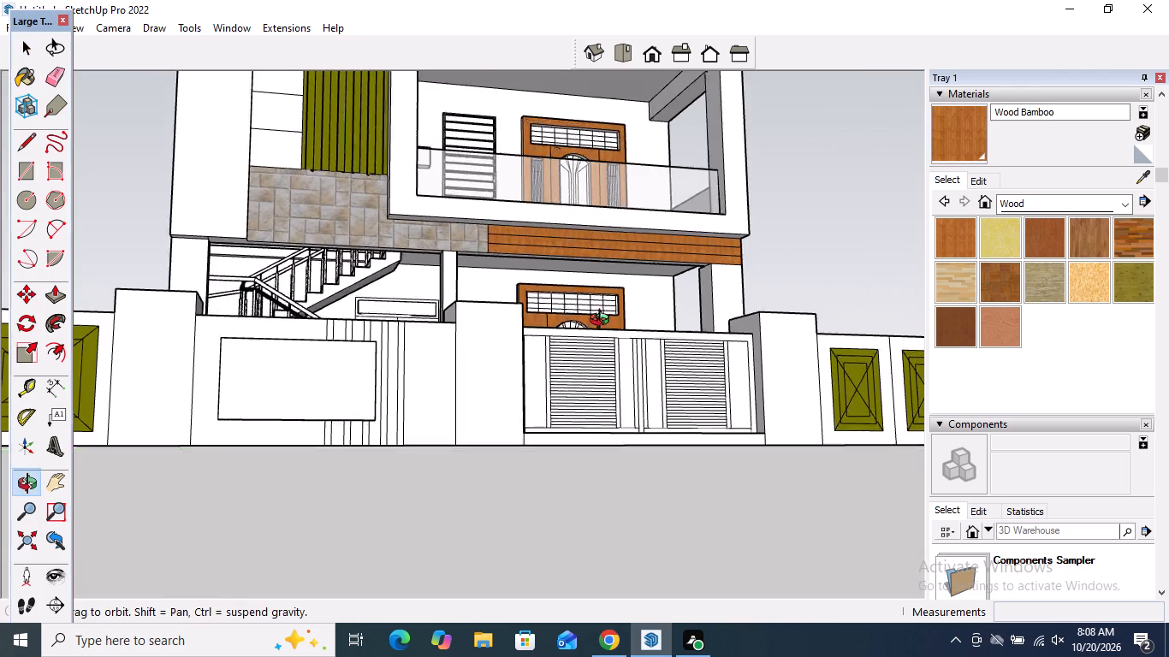
middle_drag(603, 322, 577, 459)
scroll(697, 382, down, 4)
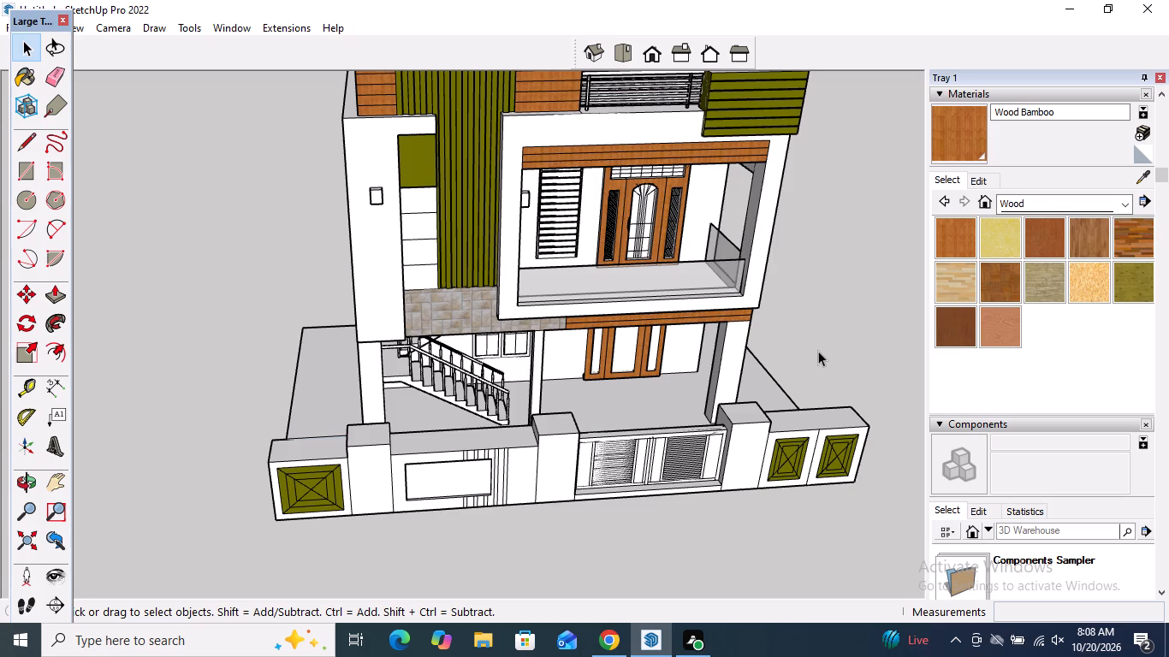
middle_drag(785, 376, 657, 254)
scroll(562, 358, up, 7)
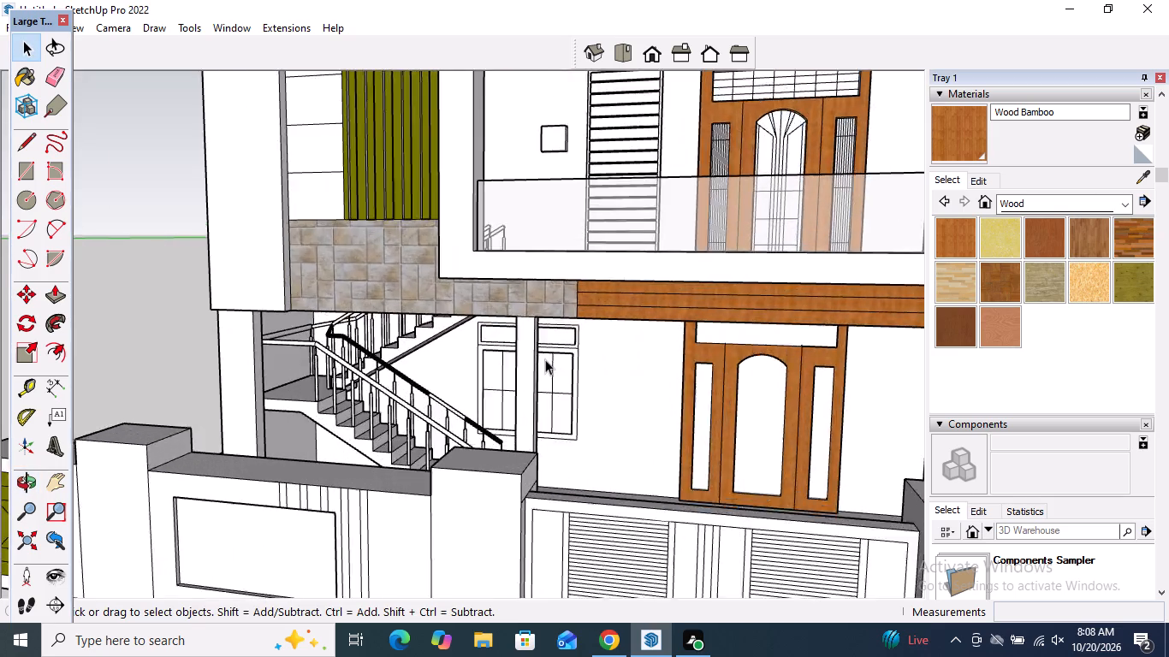
scroll(545, 359, up, 3)
middle_drag(568, 368, 495, 377)
click(969, 120)
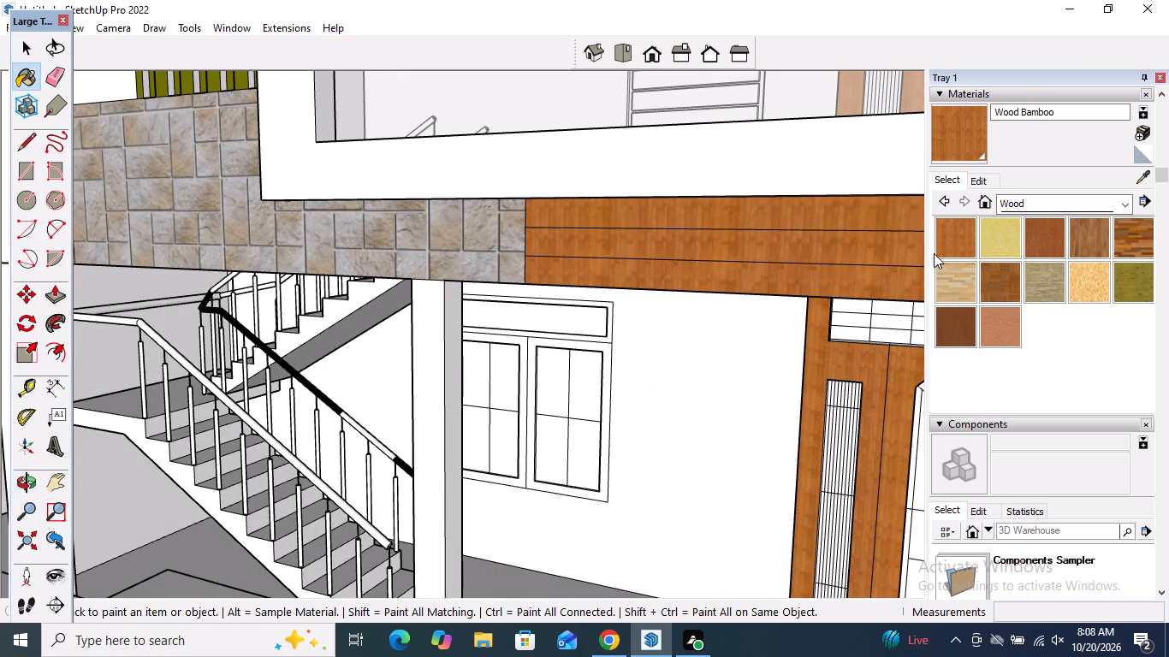
scroll(631, 364, up, 5)
click(594, 334)
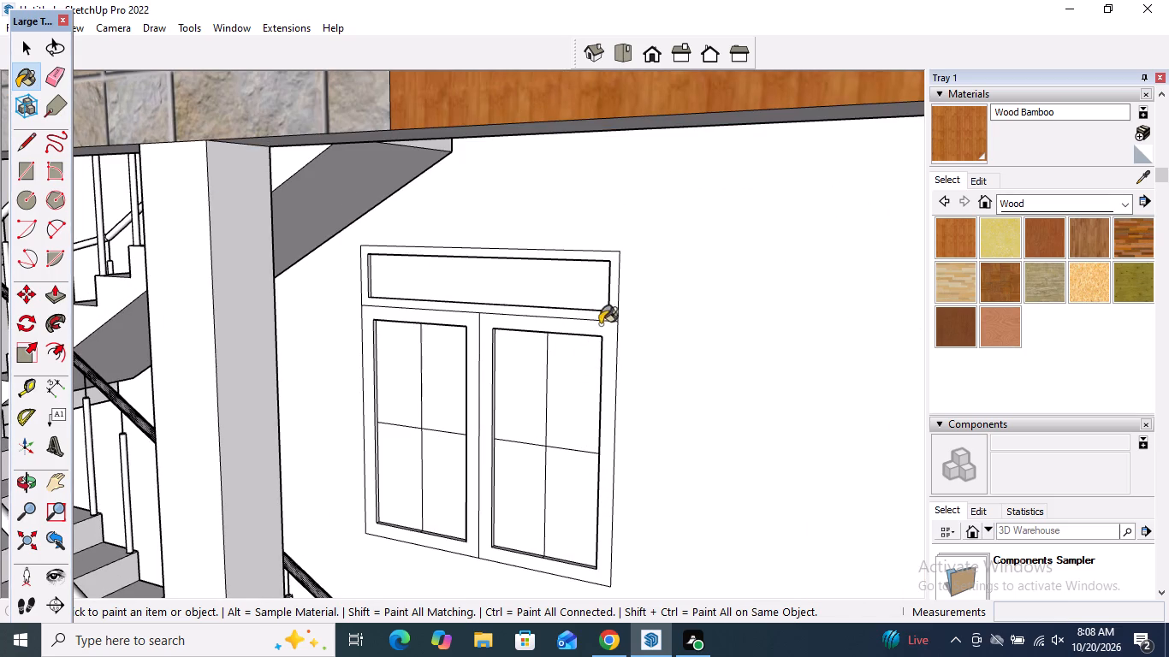
click(612, 312)
click(460, 321)
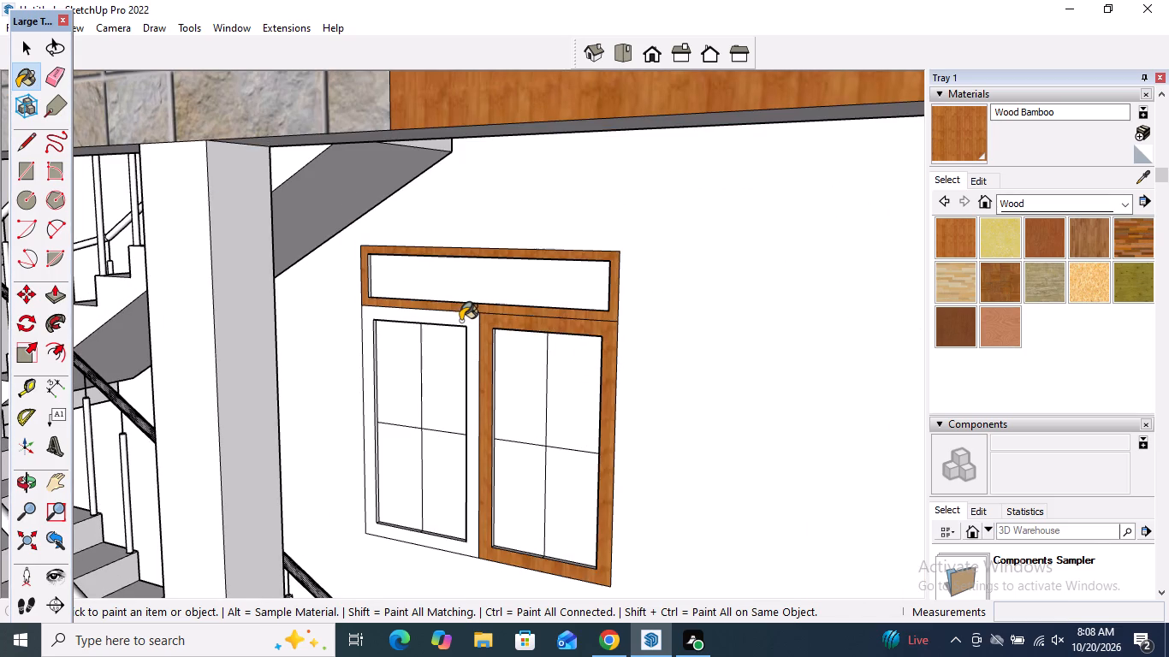
scroll(582, 316, down, 6)
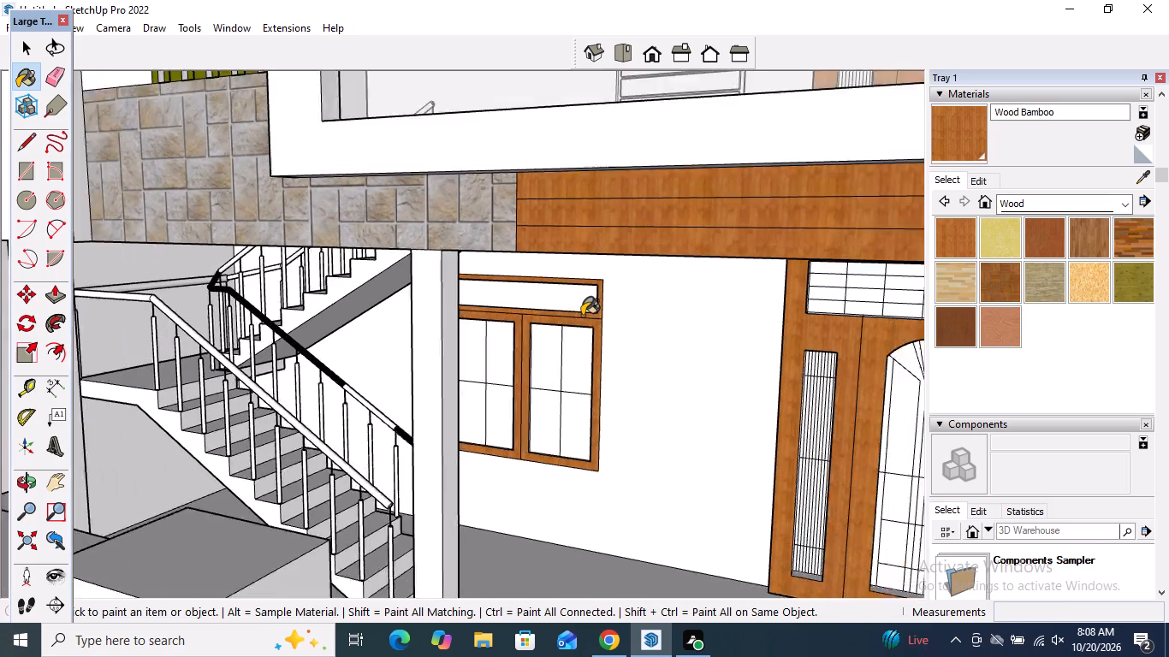
scroll(582, 316, down, 4)
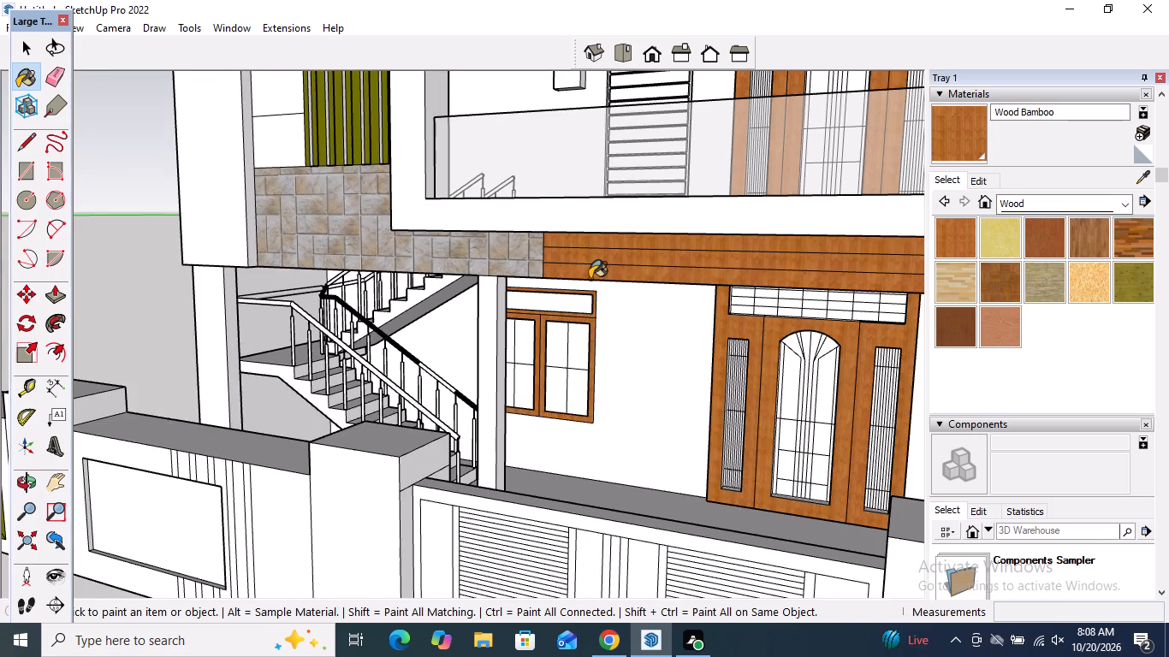
key(space)
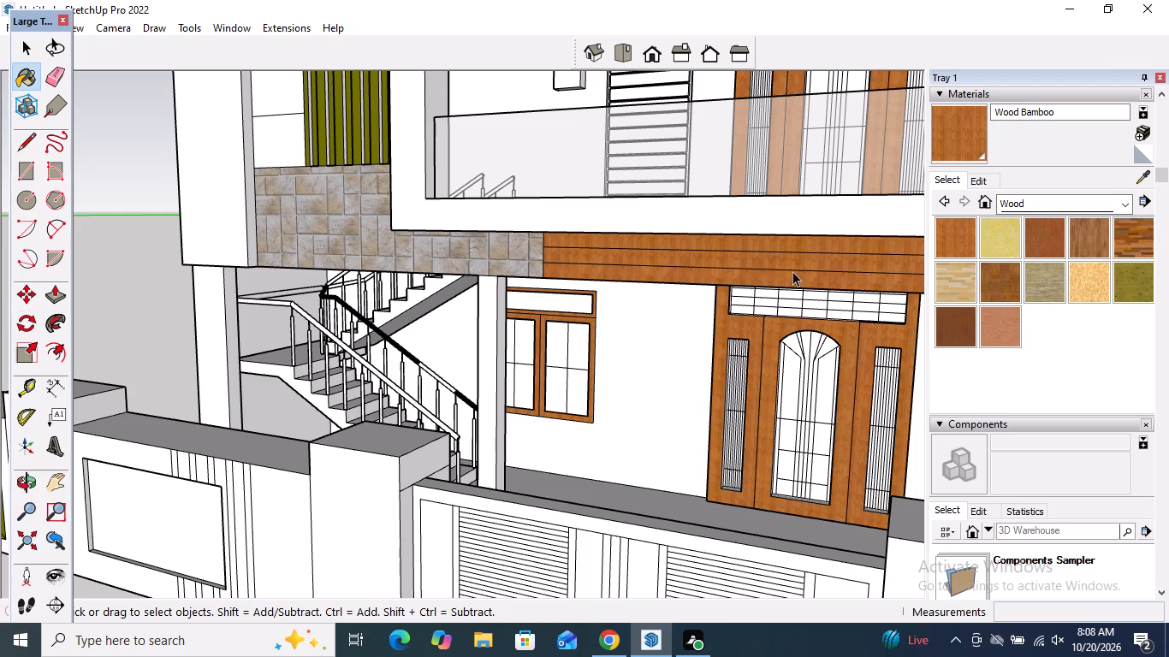
Paint the front face of the ground-floor wall end beside the staircase with Wood Plywood Knots.
click(1129, 278)
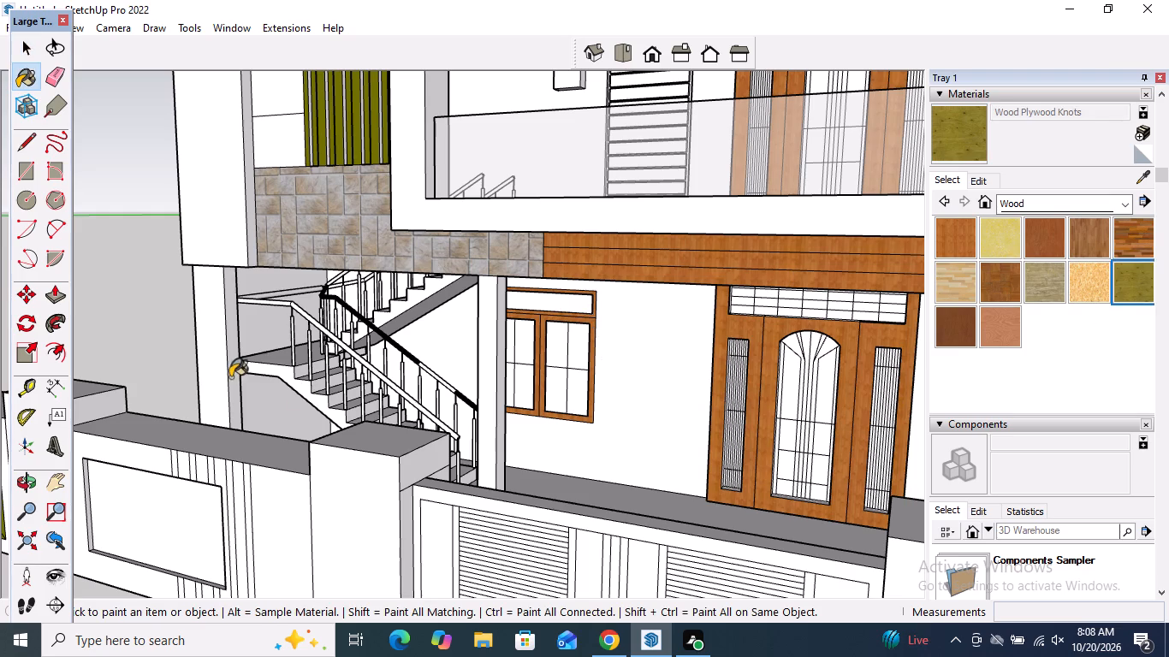
click(221, 376)
scroll(221, 370, up, 8)
click(236, 341)
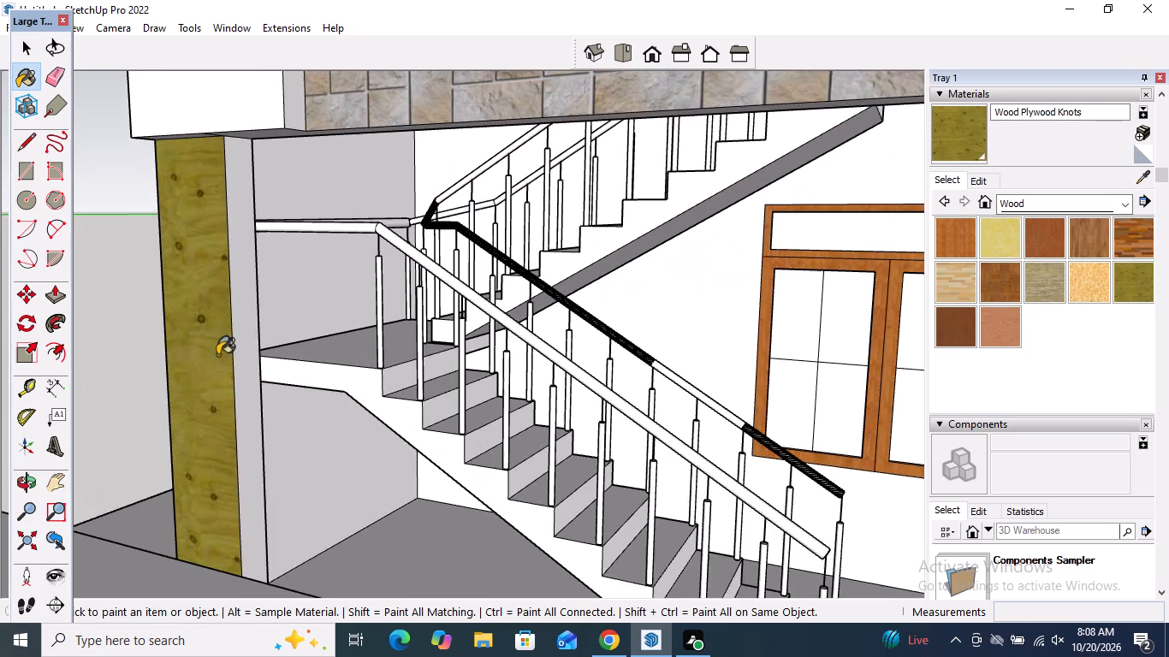
middle_drag(201, 357, 767, 402)
scroll(648, 389, down, 10)
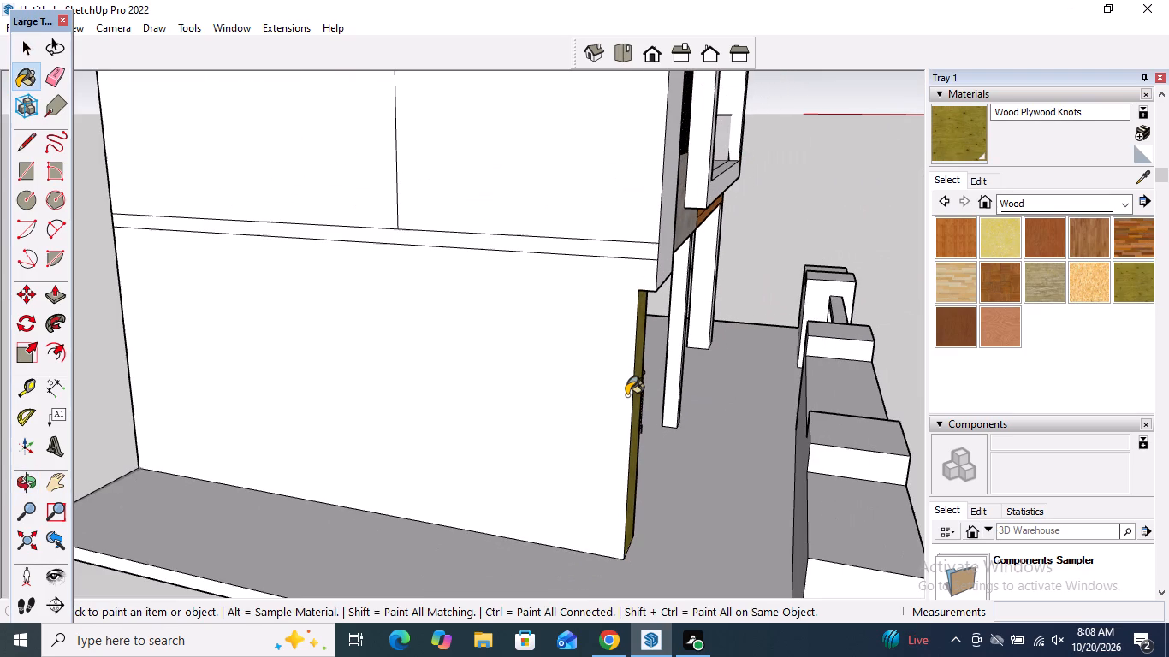
key(space)
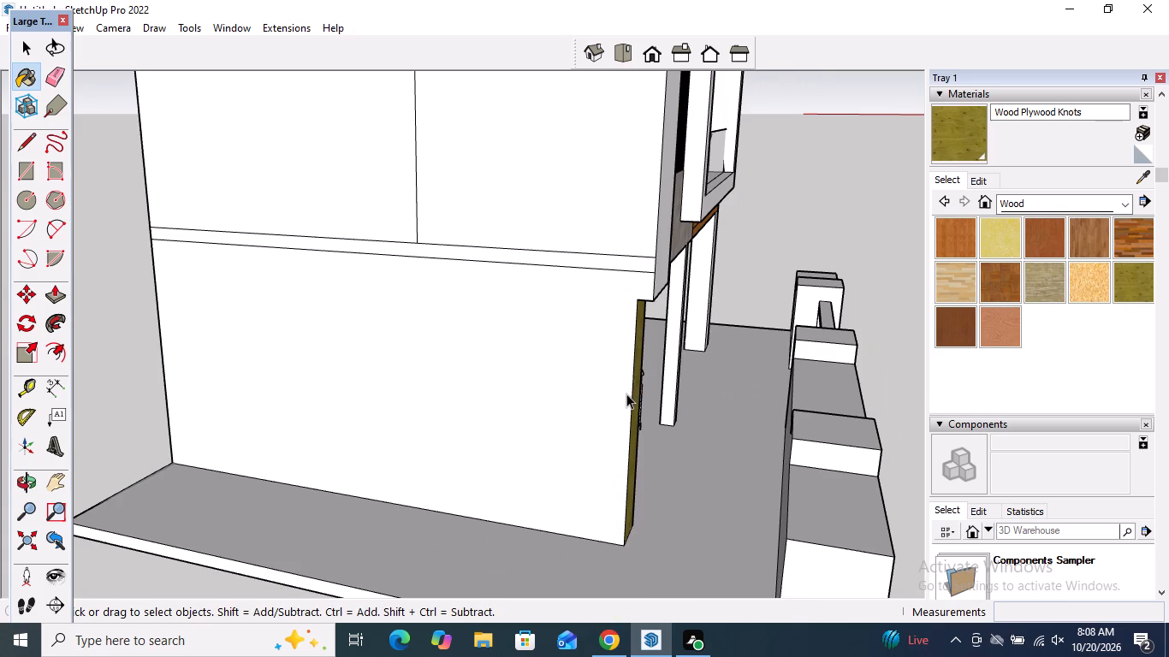
Examine the whole house from the side and the front to check the applied materials.
scroll(626, 398, down, 4)
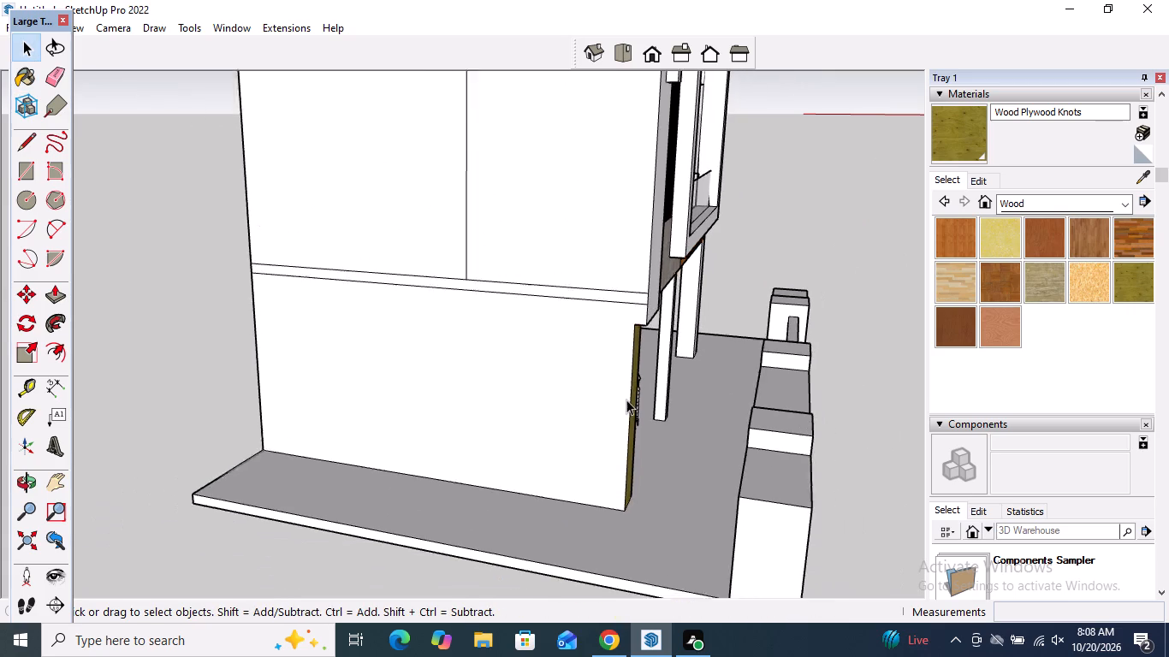
middle_drag(626, 400, 388, 392)
scroll(388, 408, down, 4)
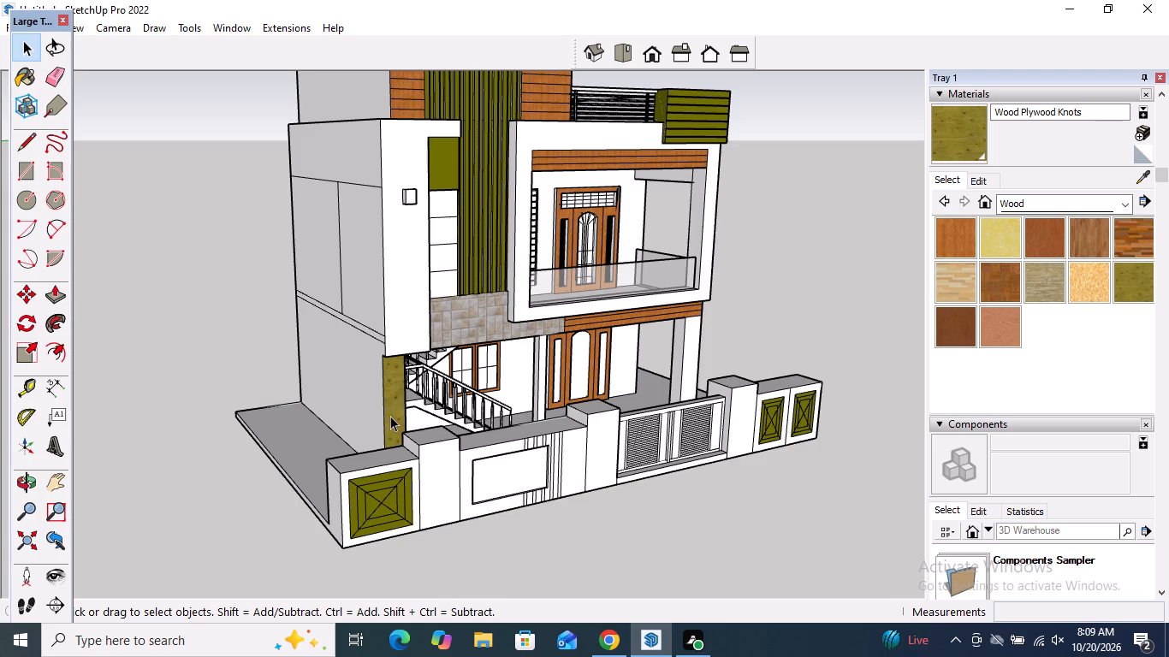
scroll(406, 414, down, 4)
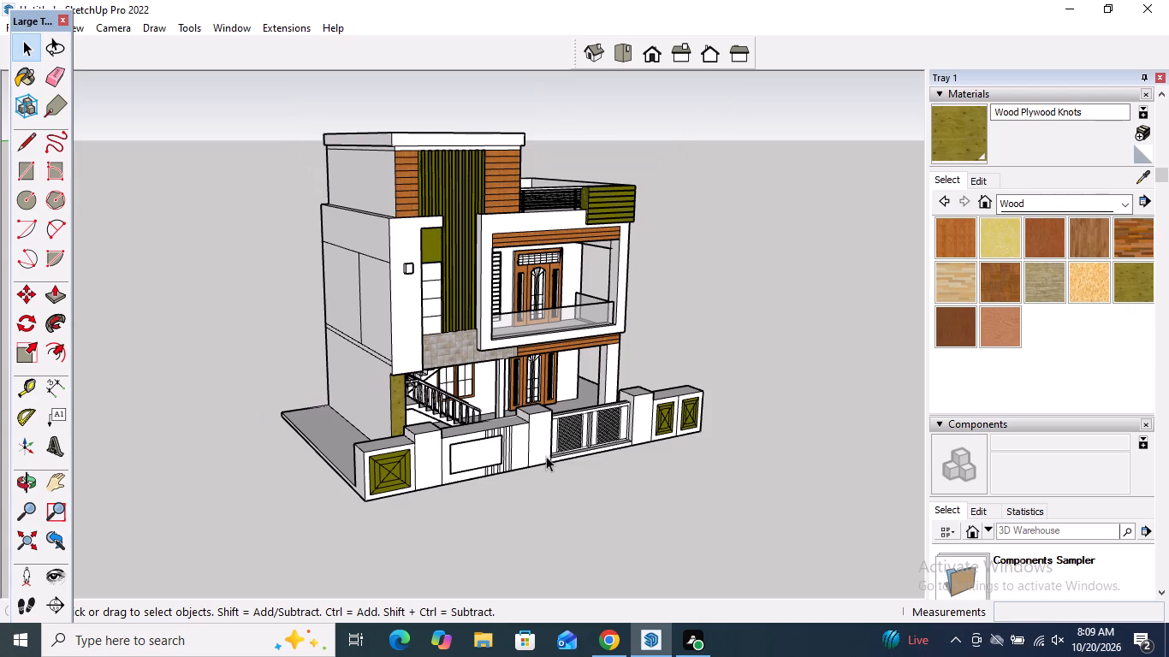
scroll(566, 438, down, 4)
middle_drag(531, 415, 361, 336)
scroll(527, 390, up, 5)
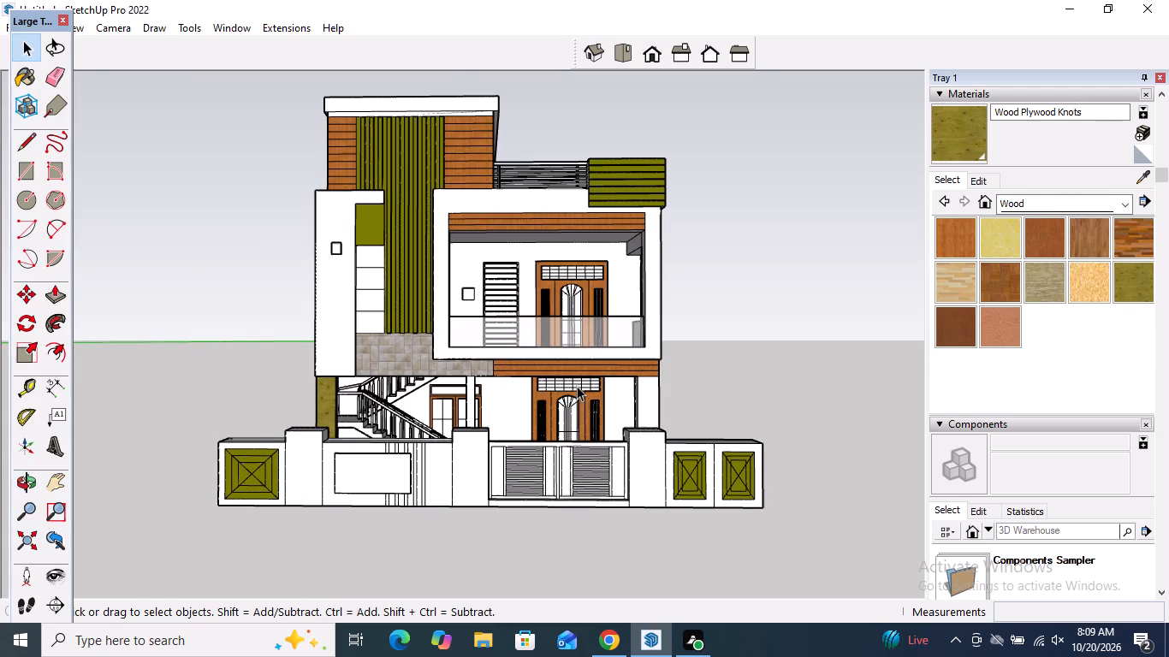
scroll(578, 388, up, 5)
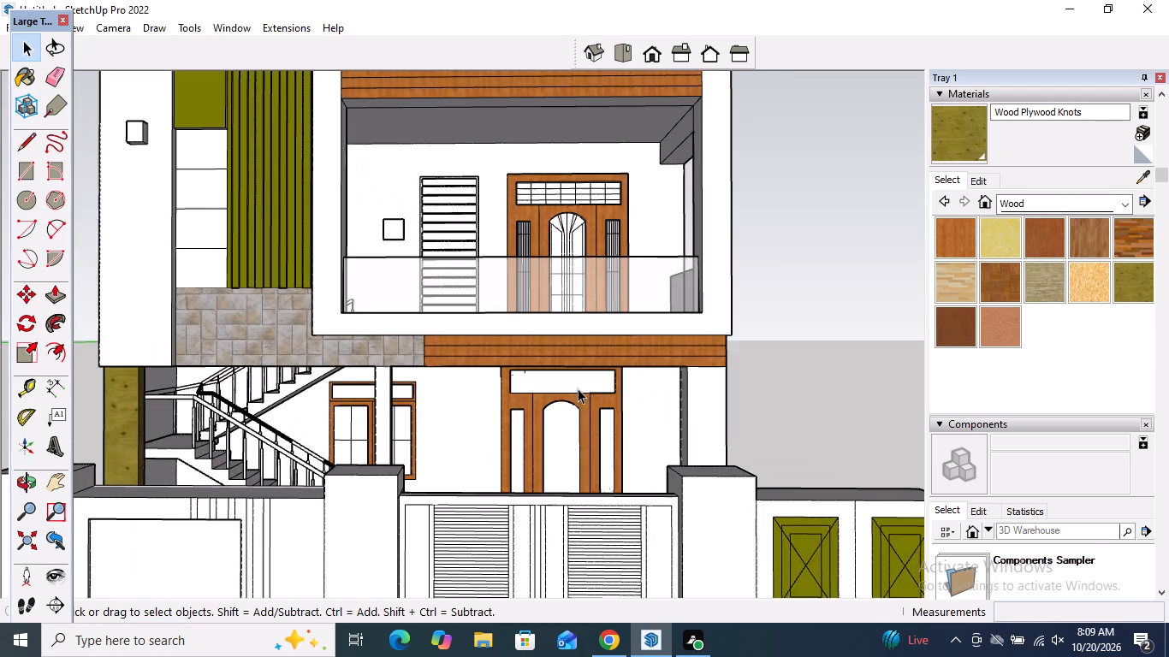
scroll(585, 488, down, 9)
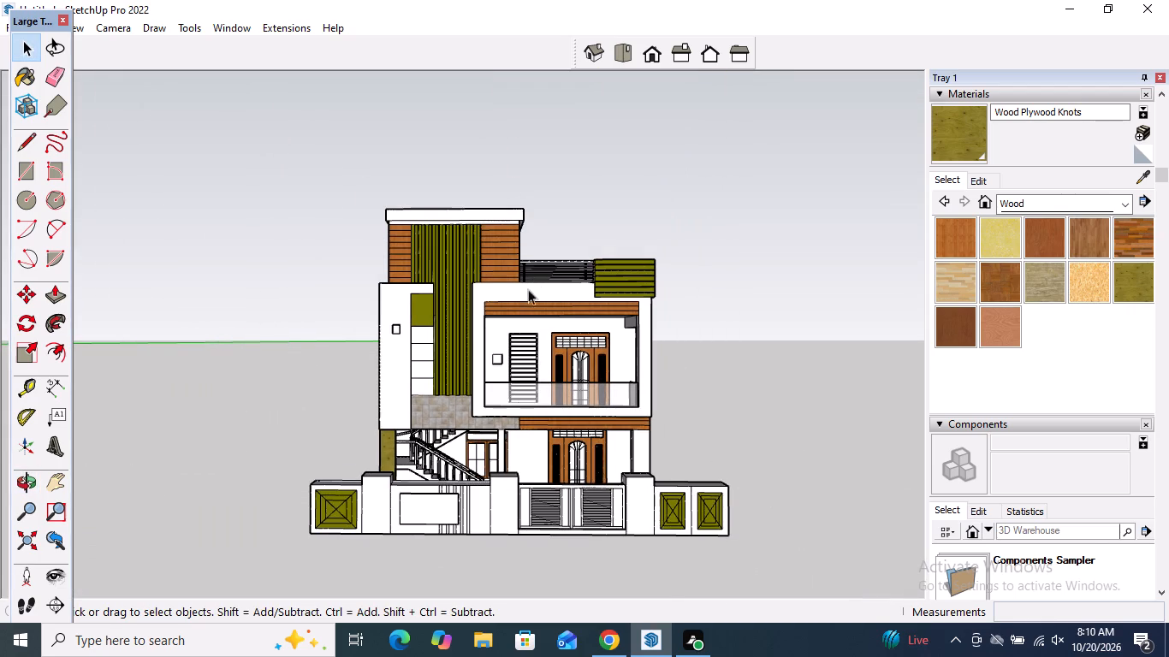
scroll(525, 324, up, 5)
Choose Color H07 from the Colors library and paint the top panel of the slatted window beside the balcony door.
click(1005, 203)
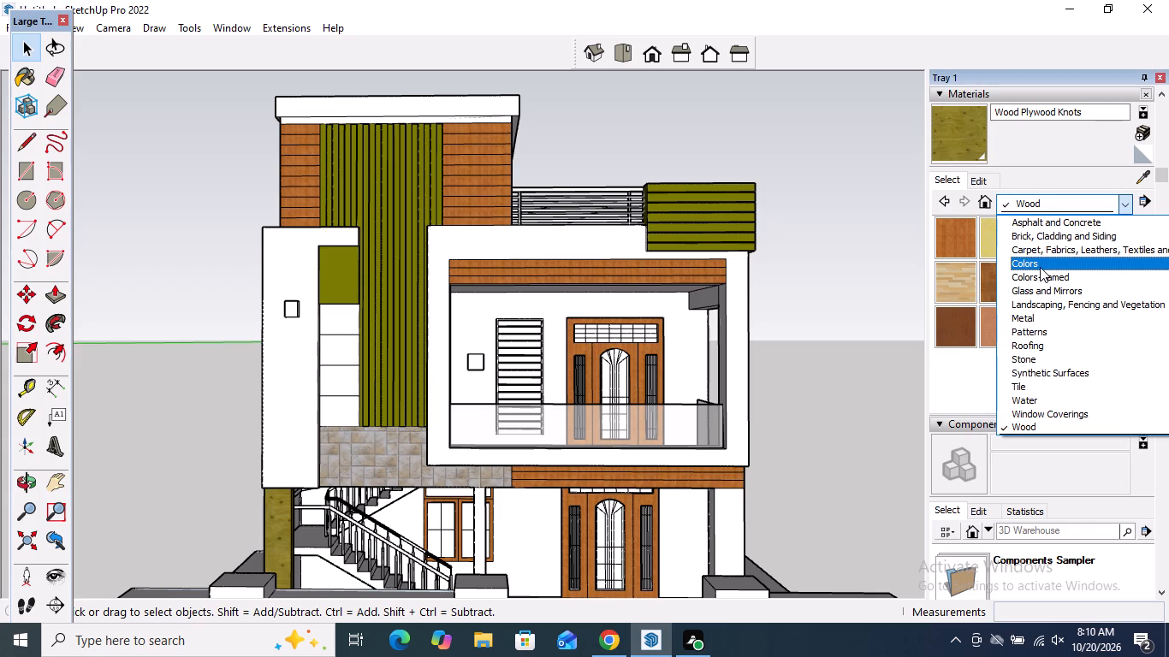
click(1040, 266)
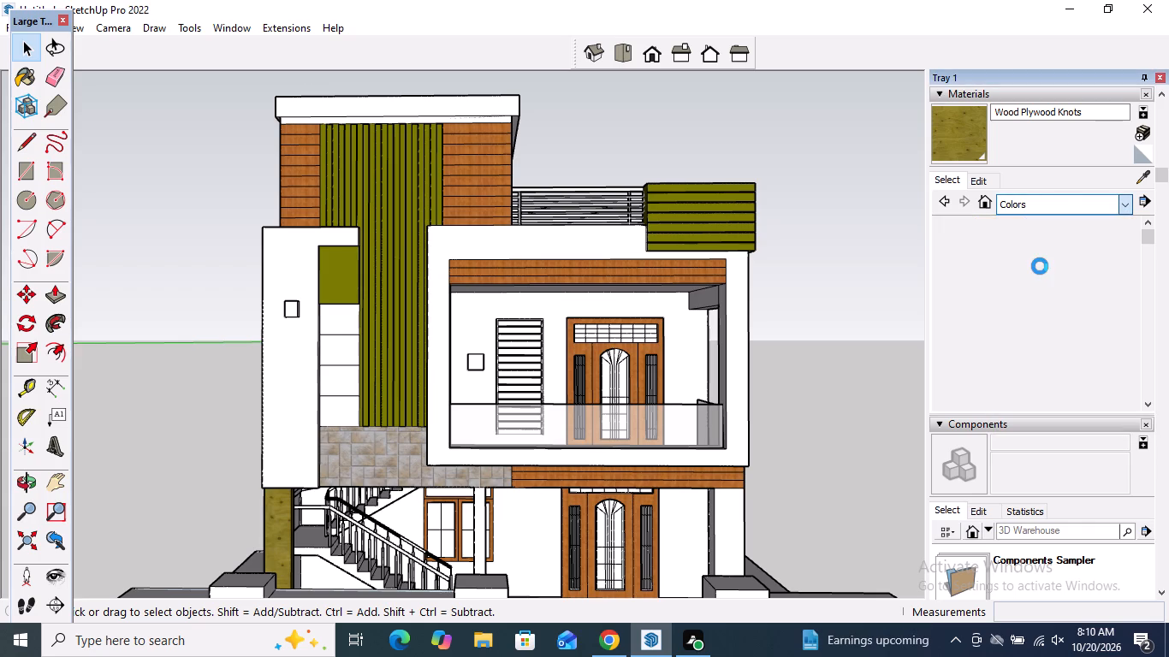
scroll(1048, 305, down, 8)
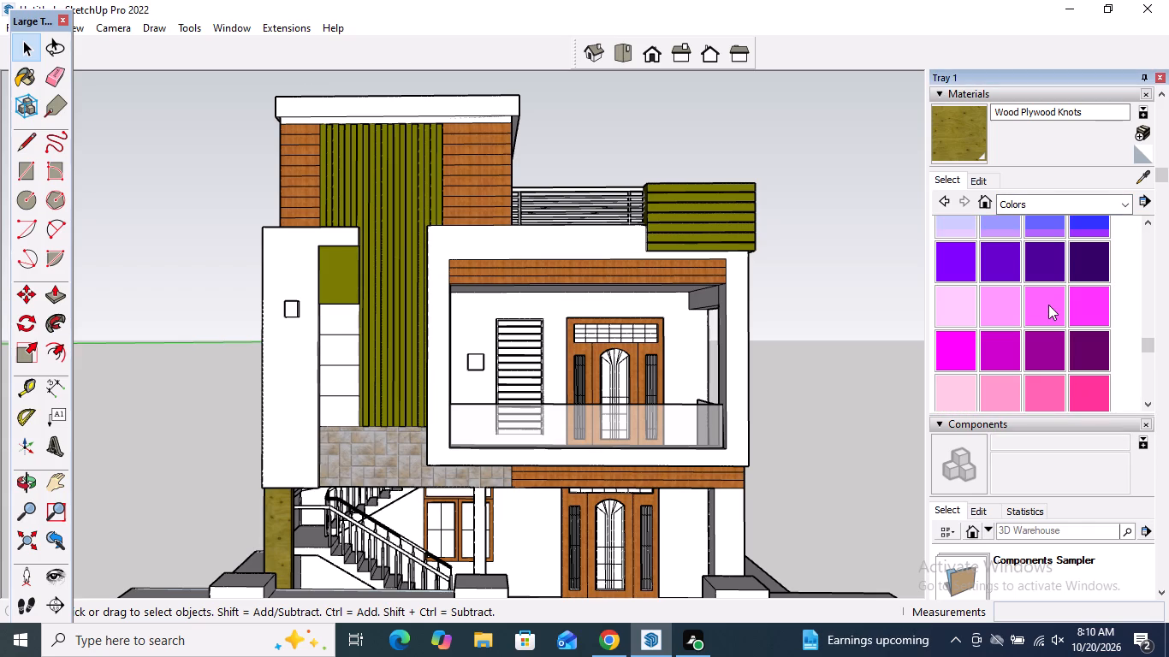
scroll(1048, 305, down, 1)
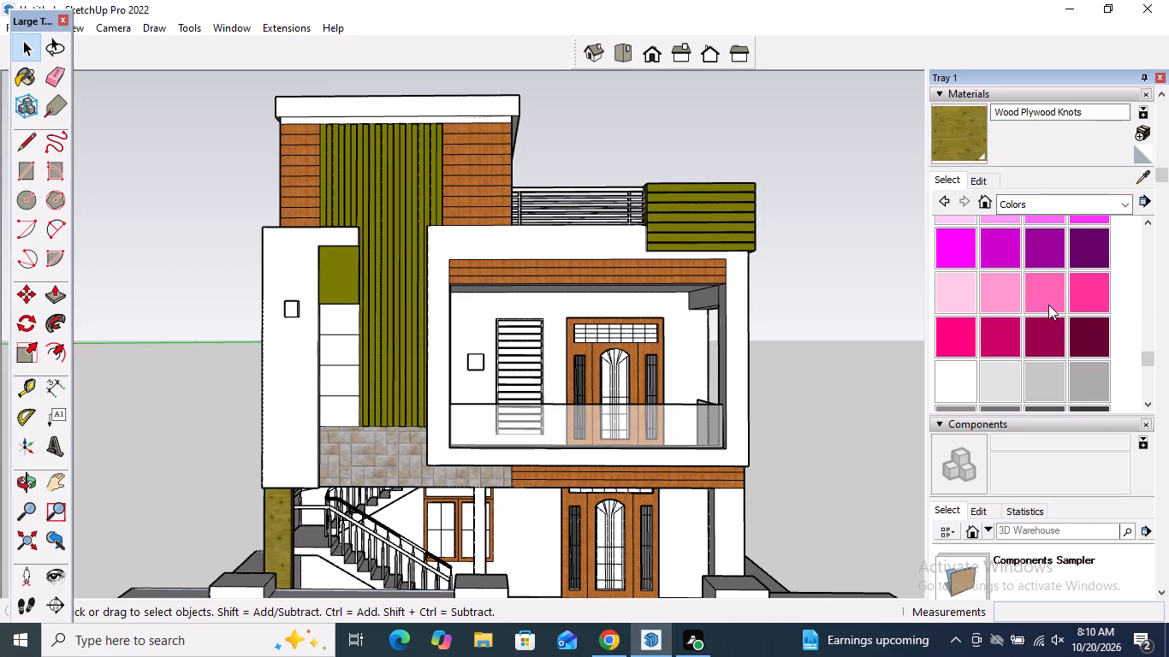
scroll(1048, 305, down, 2)
scroll(1048, 305, up, 6)
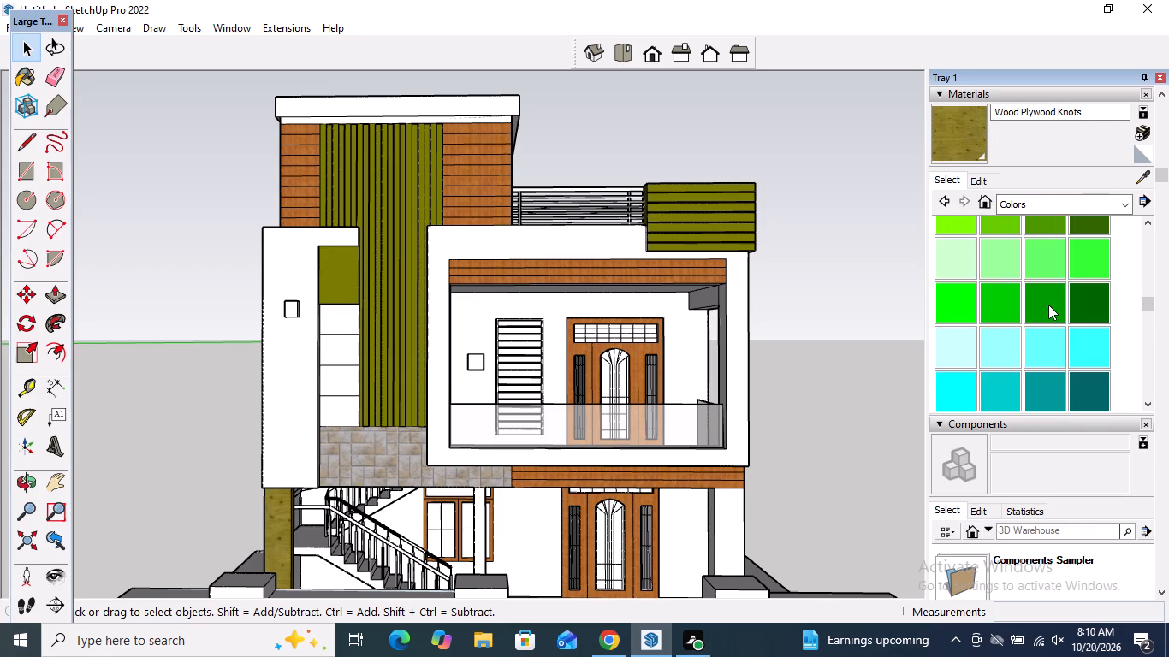
scroll(1048, 305, up, 1)
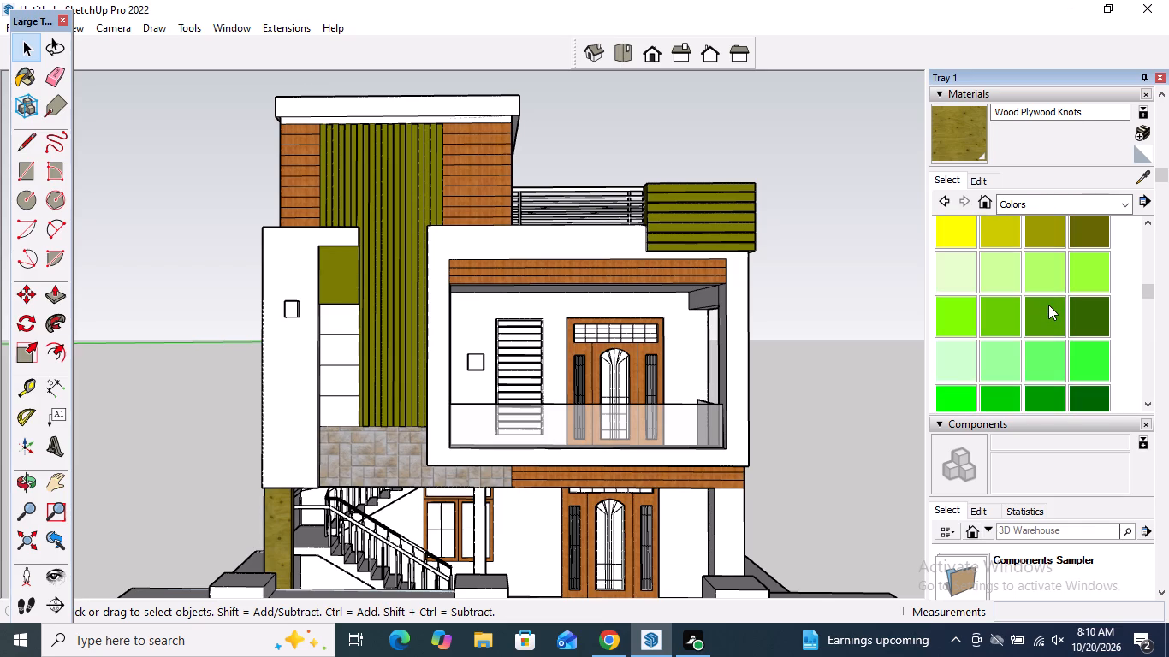
scroll(1048, 305, up, 3)
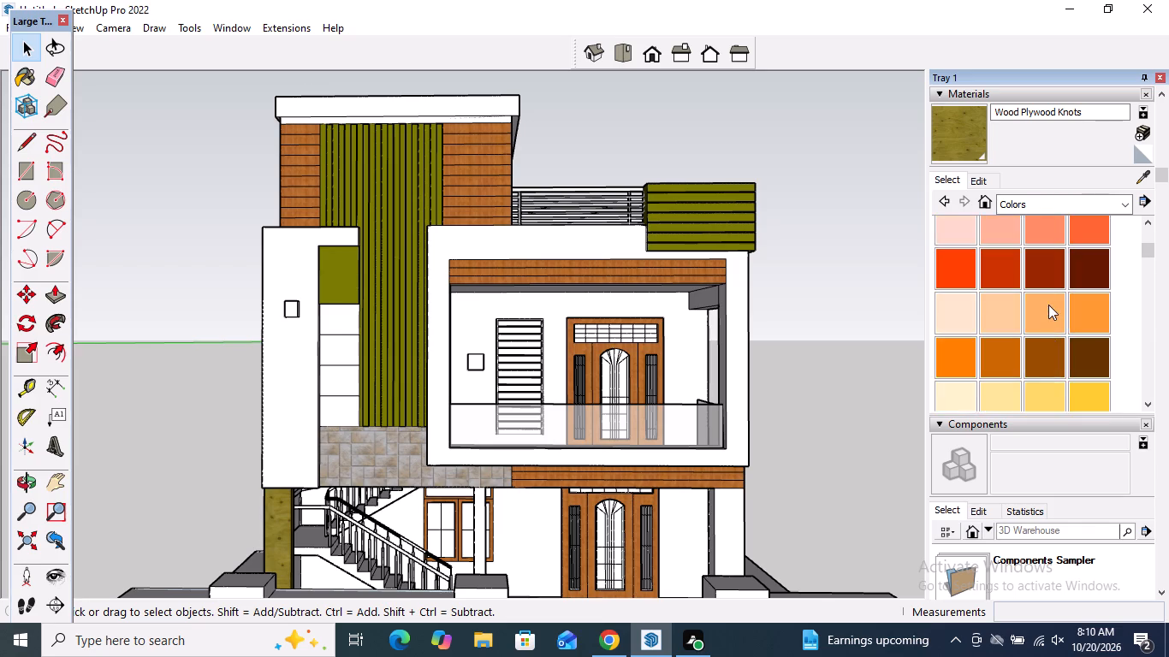
scroll(1048, 305, up, 3)
scroll(1050, 401, down, 5)
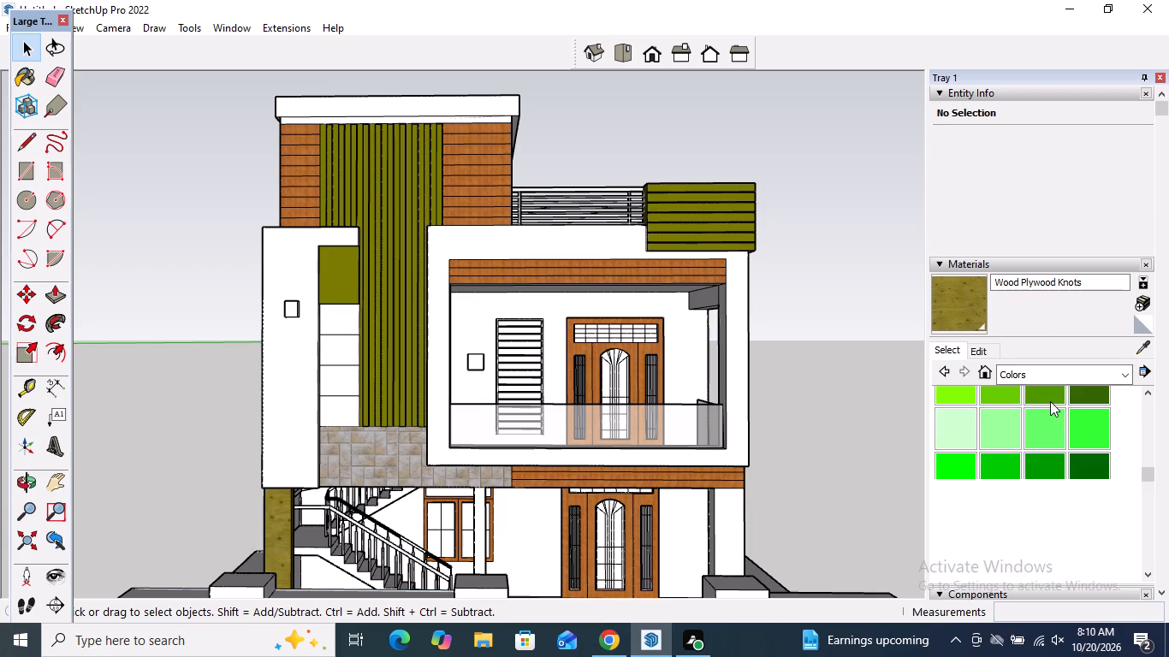
scroll(1048, 430, down, 1)
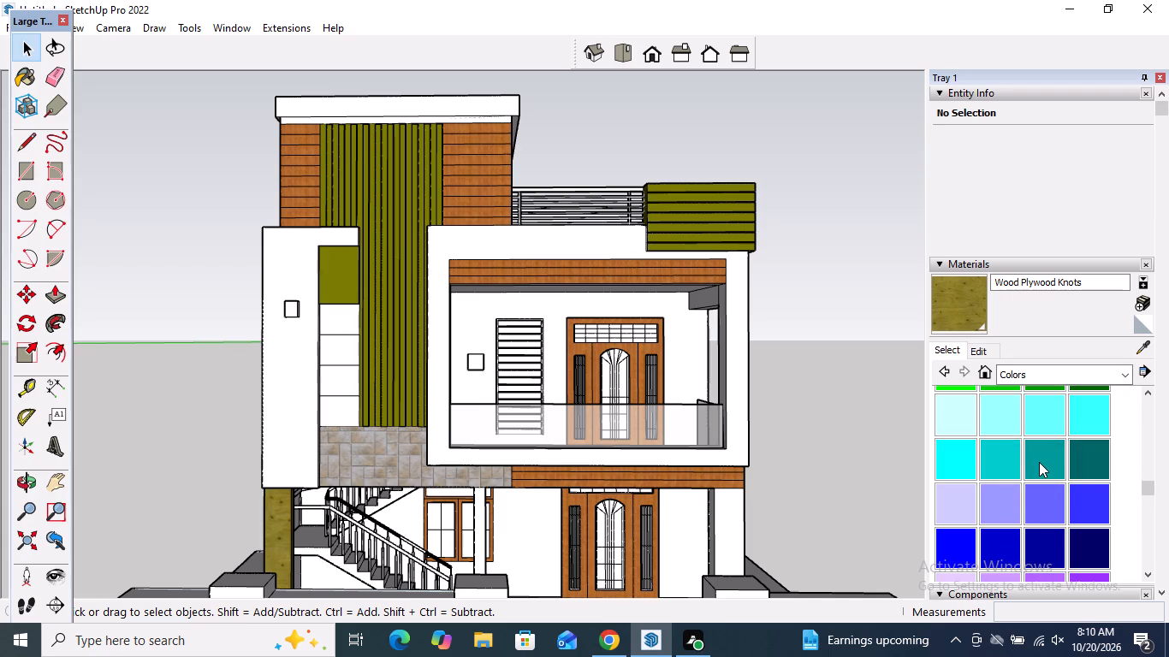
click(1039, 462)
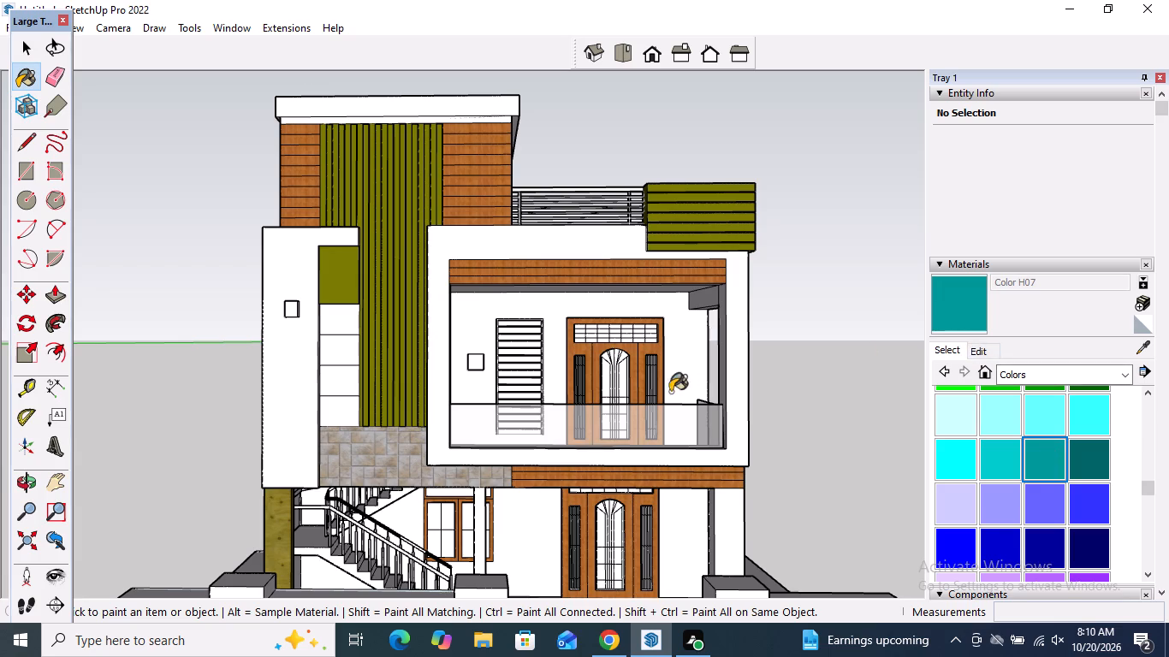
scroll(484, 370, up, 5)
scroll(519, 293, up, 7)
click(533, 299)
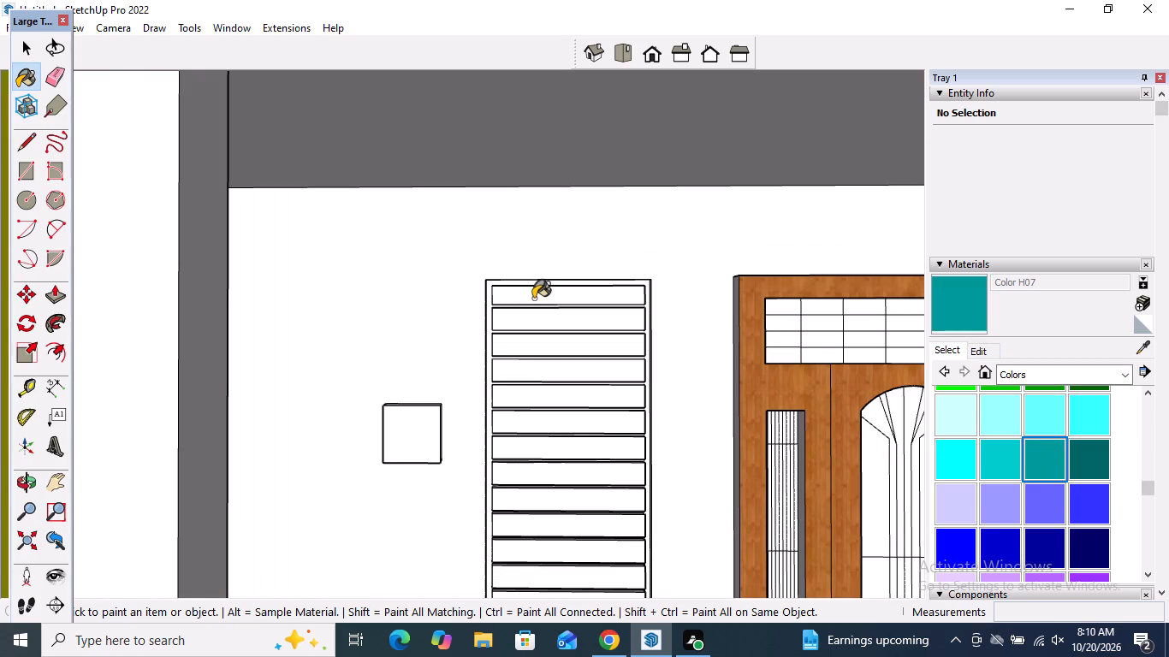
Edit Color H07 to a slightly darker brightness.
click(970, 342)
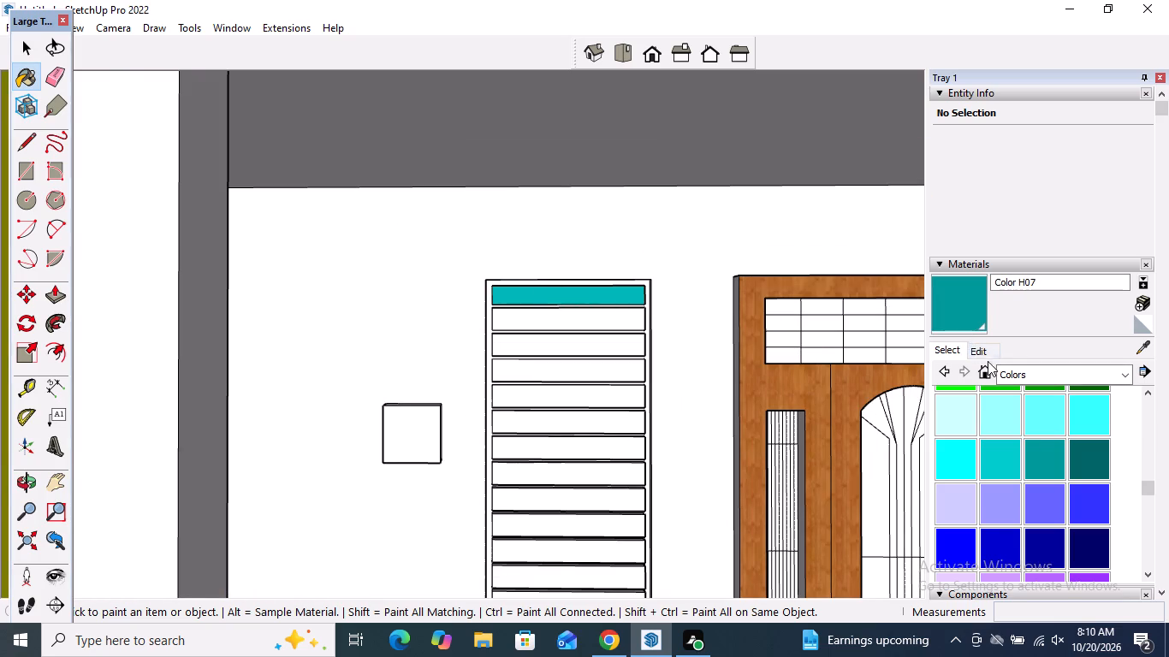
click(989, 352)
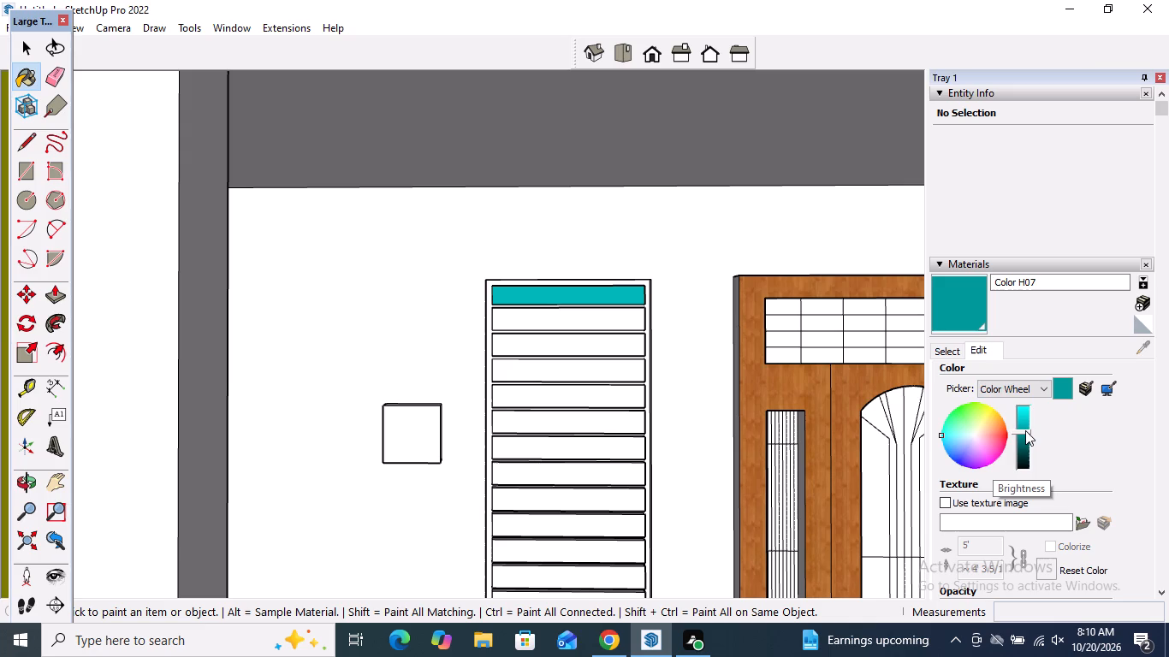
click(1025, 430)
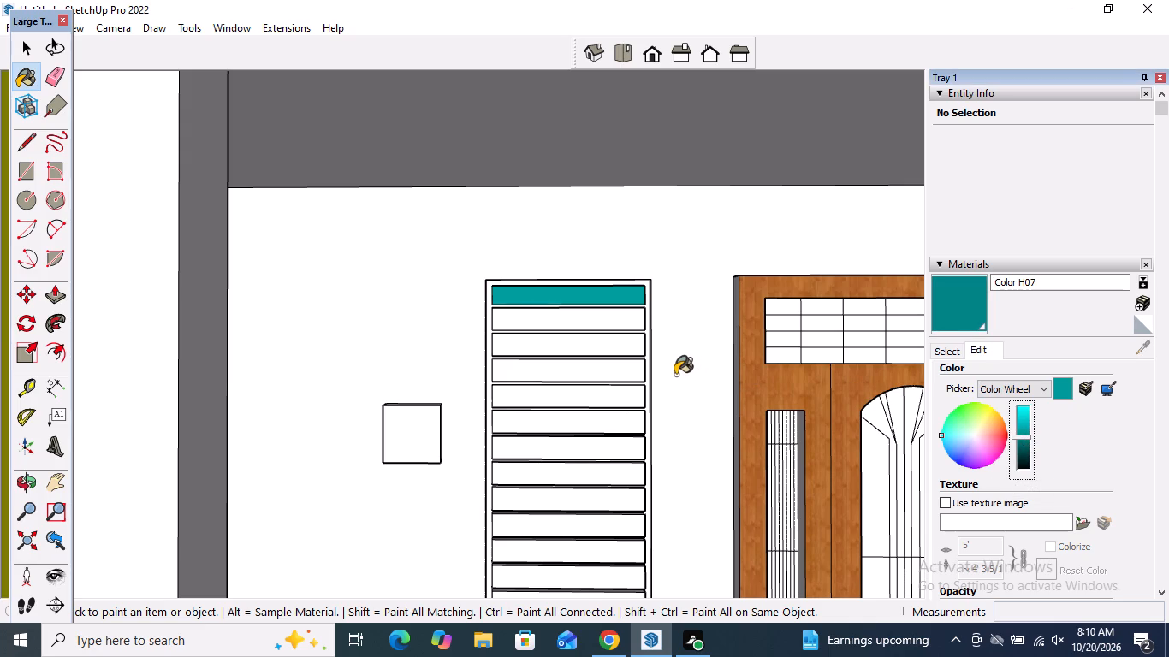
Paint the second through eighth panels of the slatted window beside the balcony door with Color H07.
click(615, 324)
click(625, 351)
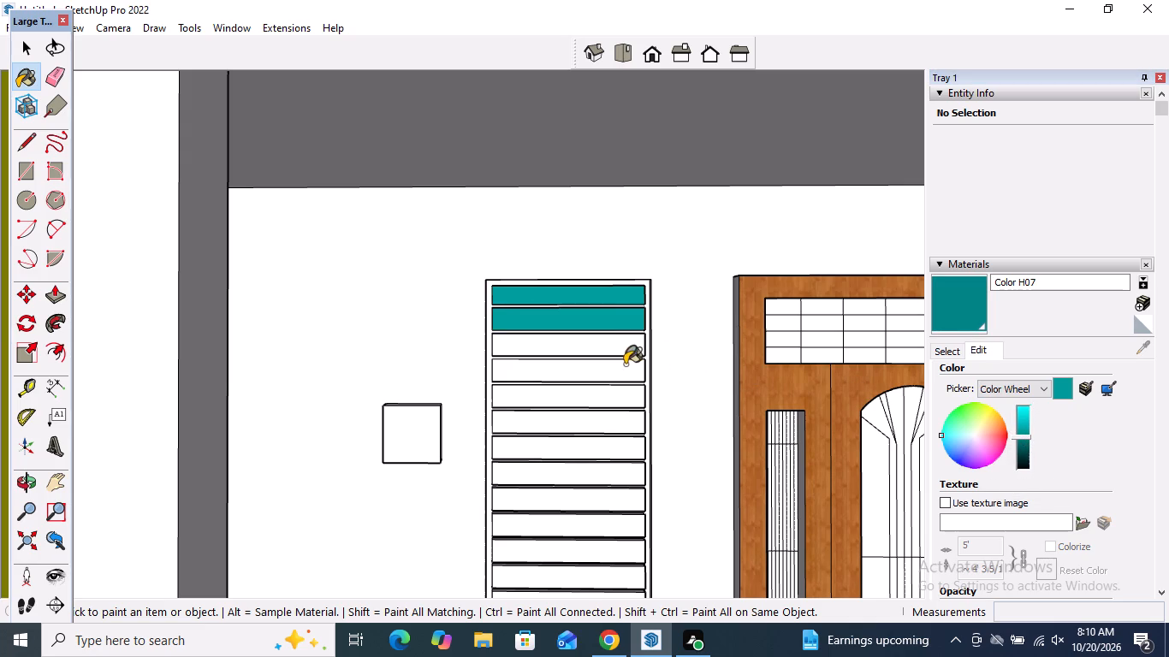
click(625, 369)
click(625, 394)
click(625, 424)
click(625, 450)
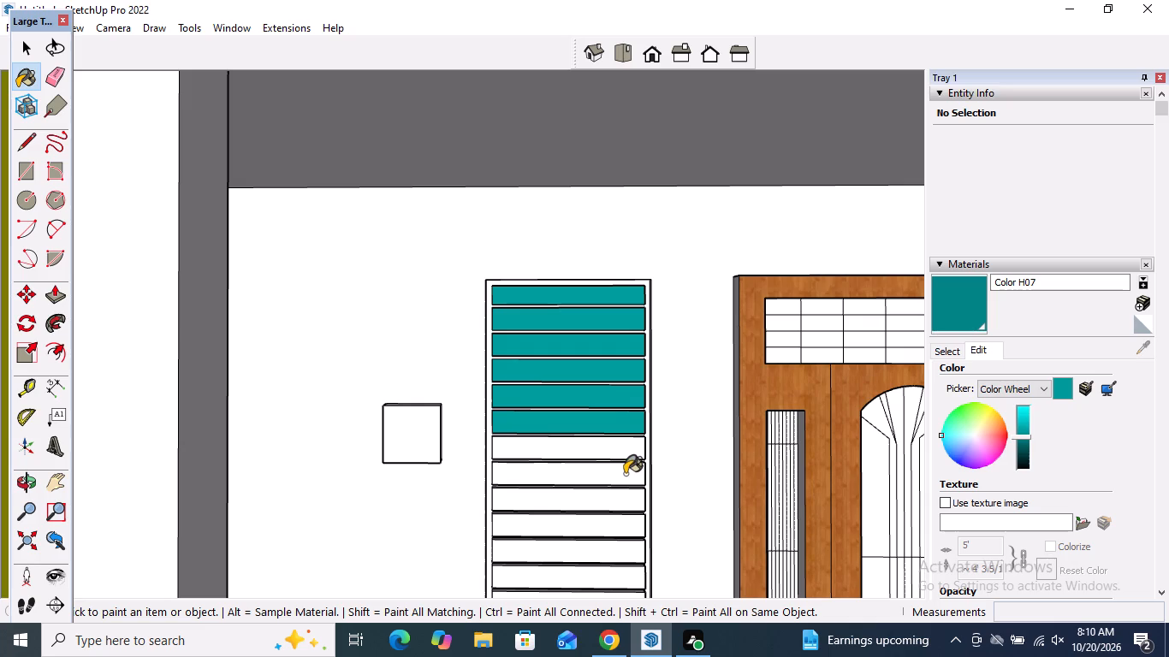
click(625, 474)
Paint the remaining lower panels of the slatted window, down to its bottom edge, with Color H07.
scroll(611, 411, down, 7)
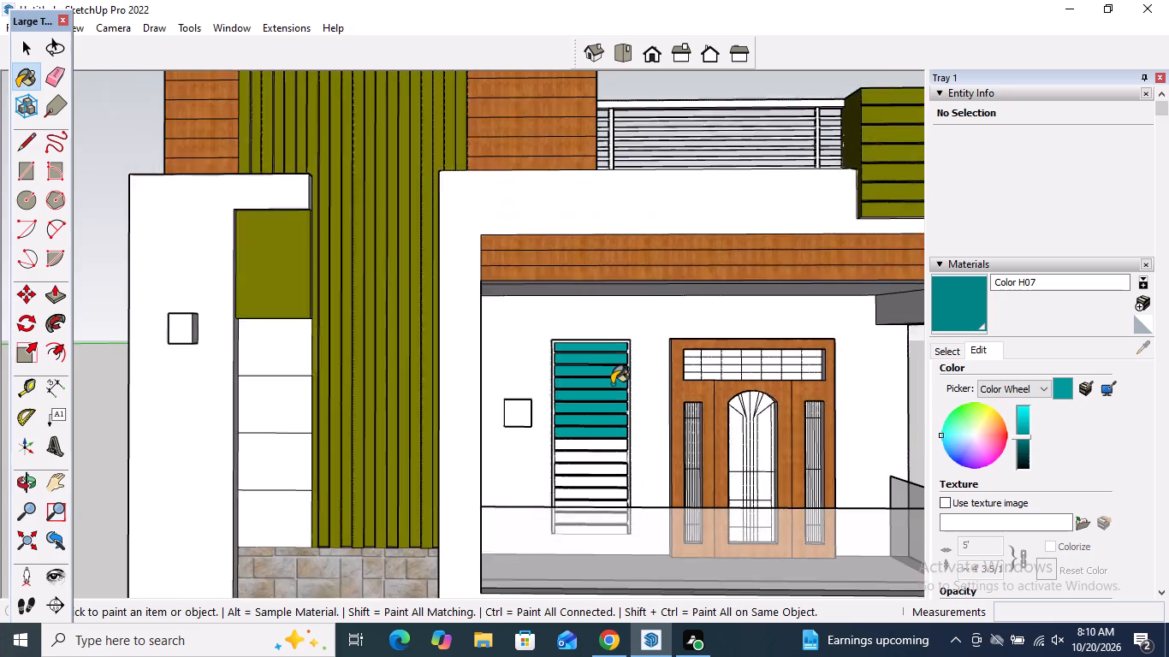
scroll(612, 384, down, 2)
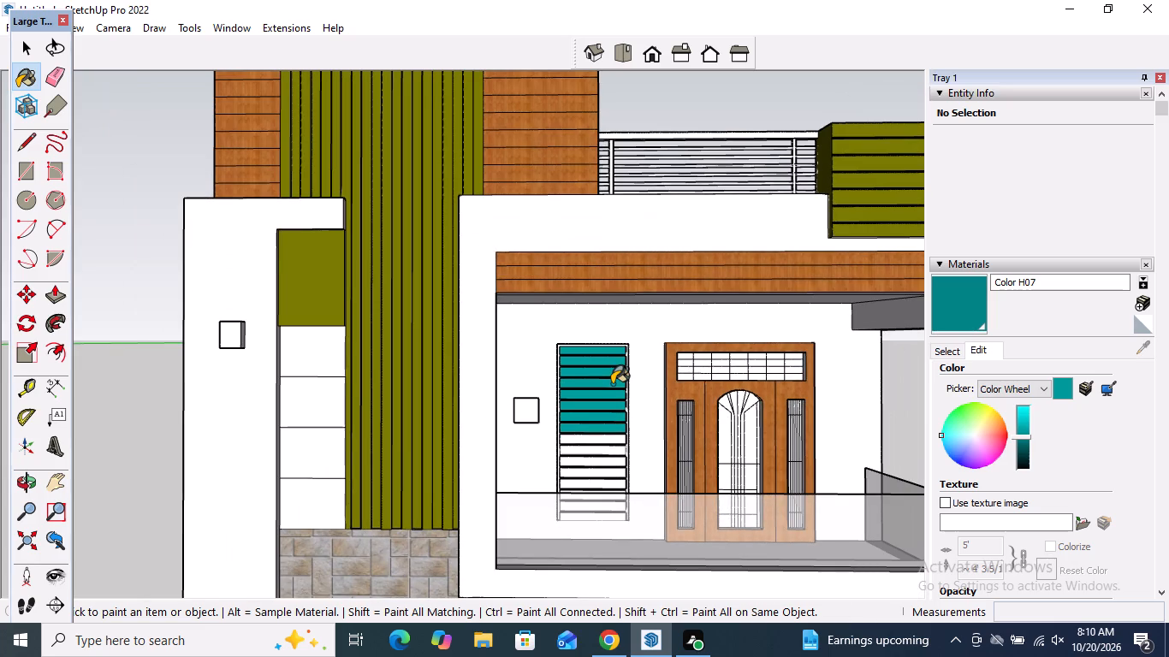
scroll(612, 389, down, 4)
scroll(629, 453, up, 9)
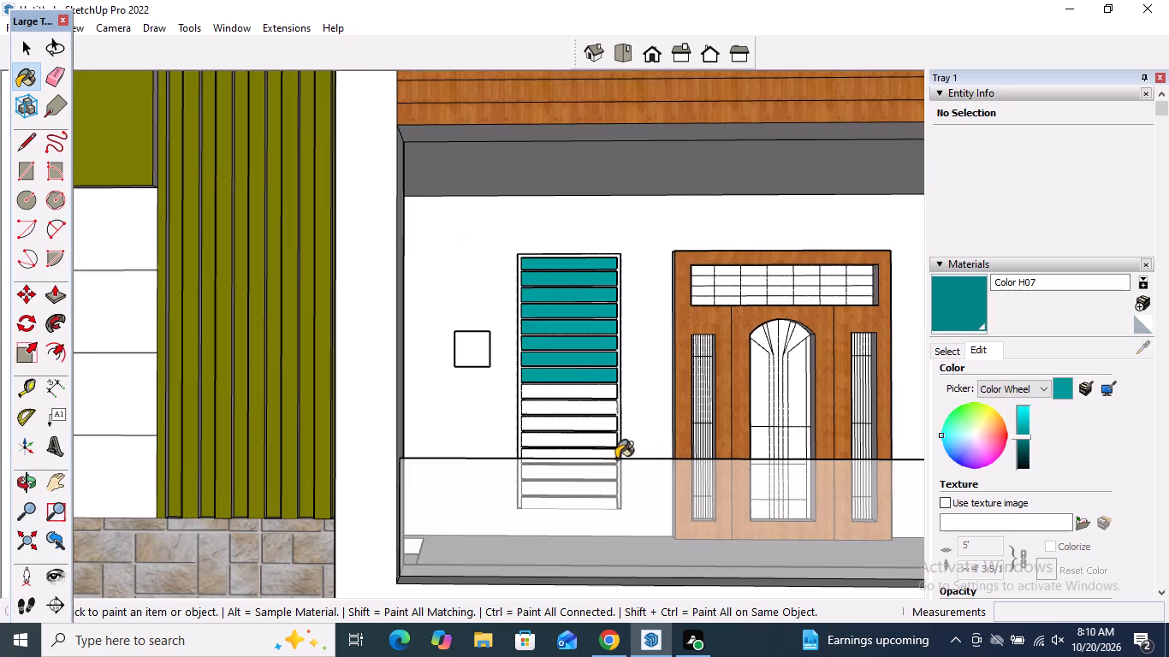
click(593, 393)
scroll(593, 403, up, 5)
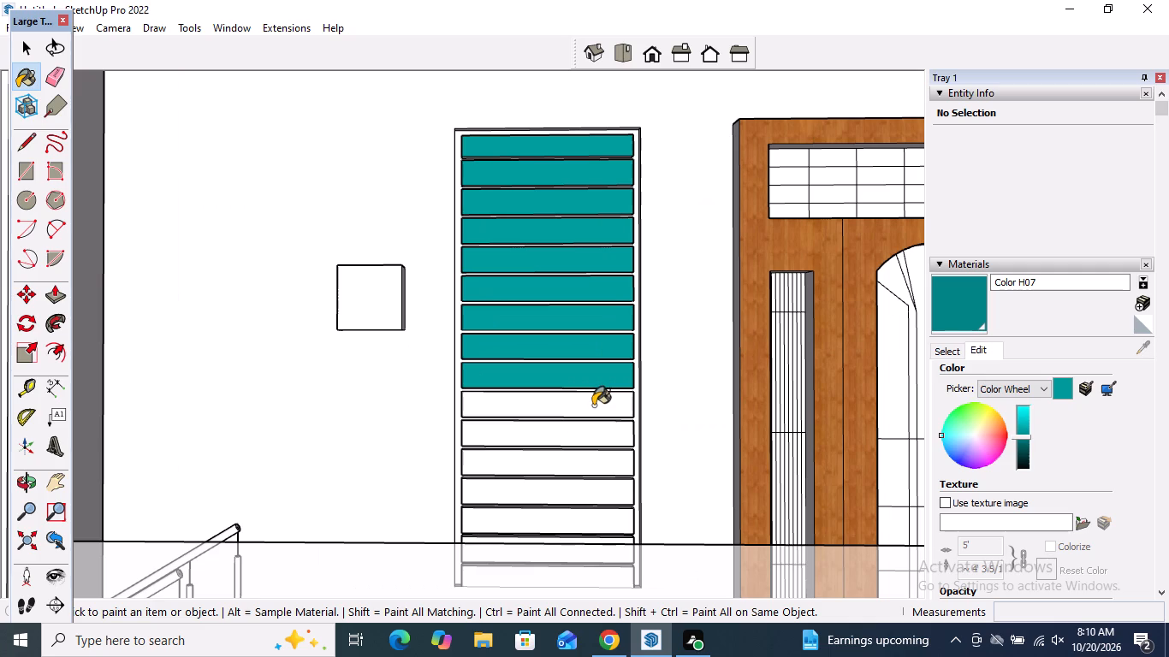
click(593, 405)
click(596, 429)
click(603, 471)
click(606, 487)
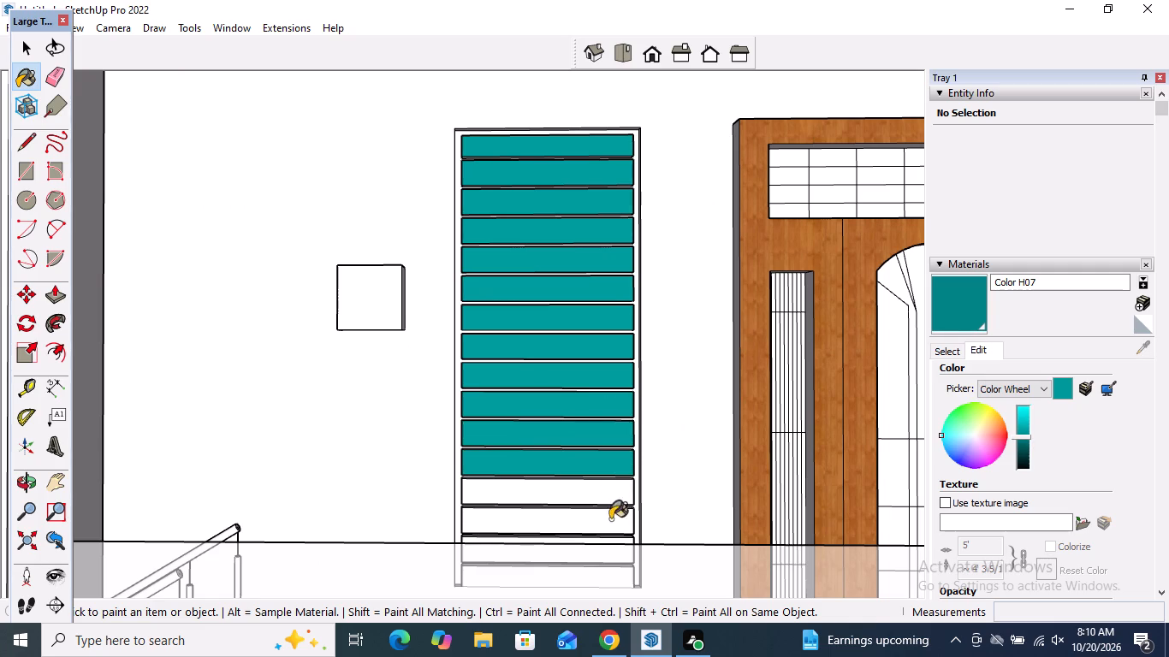
click(611, 520)
middle_drag(632, 543, 632, 631)
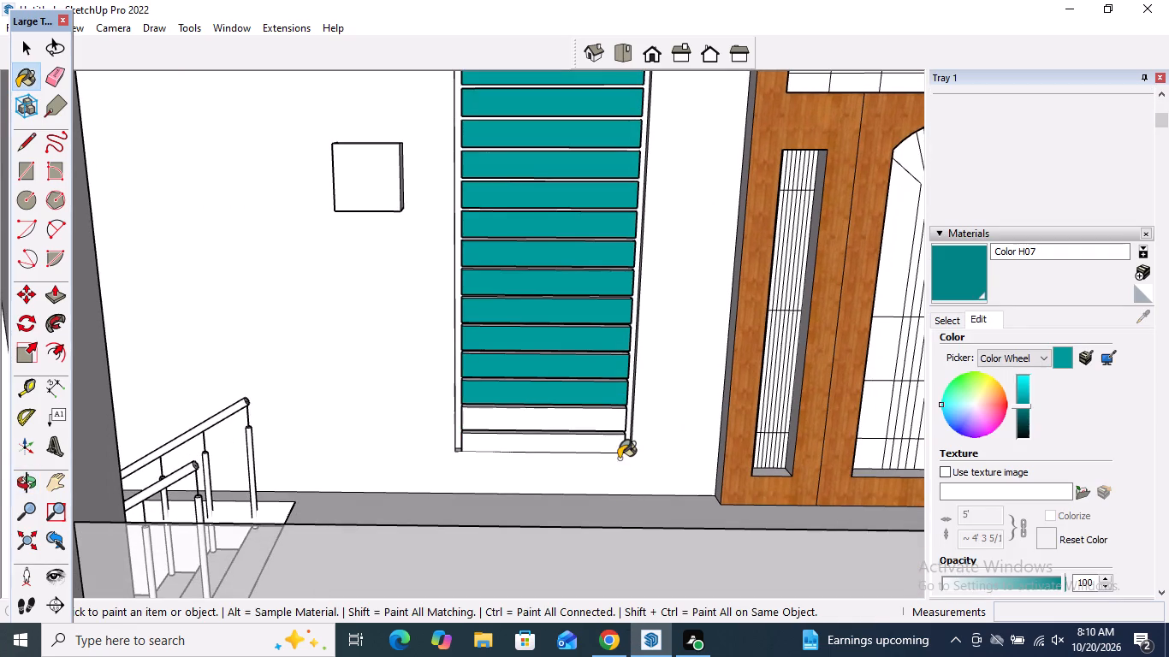
click(612, 446)
click(600, 422)
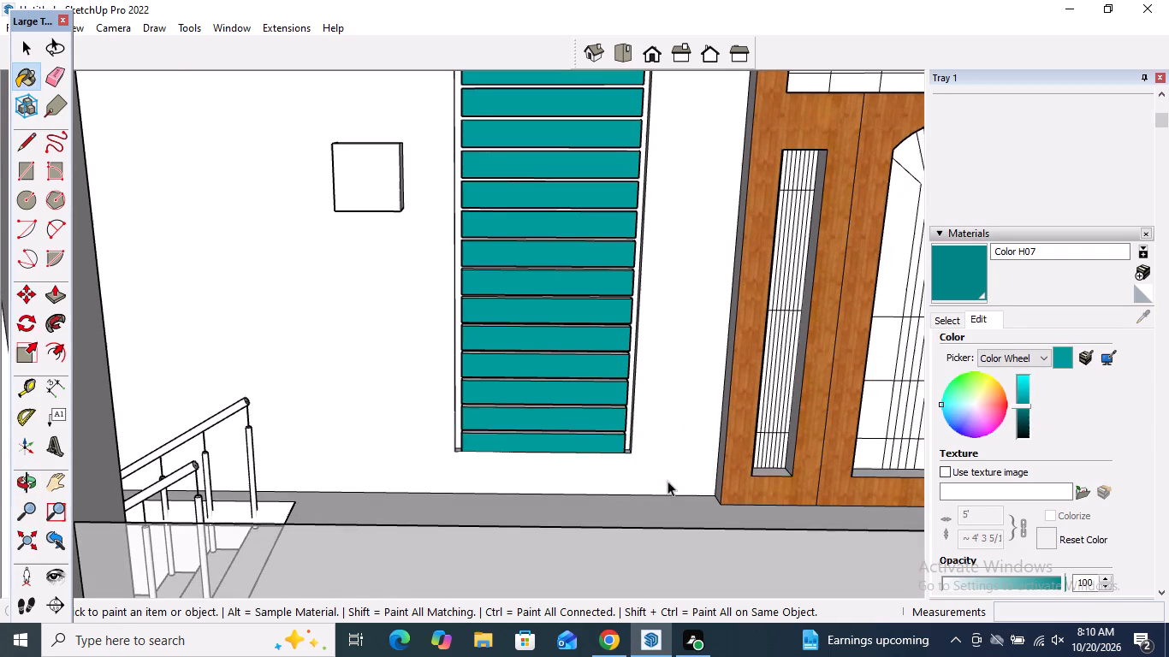
key(space)
Choose Color H06 and paint all the panes in the left three columns of the balcony door's transom.
scroll(654, 323, down, 10)
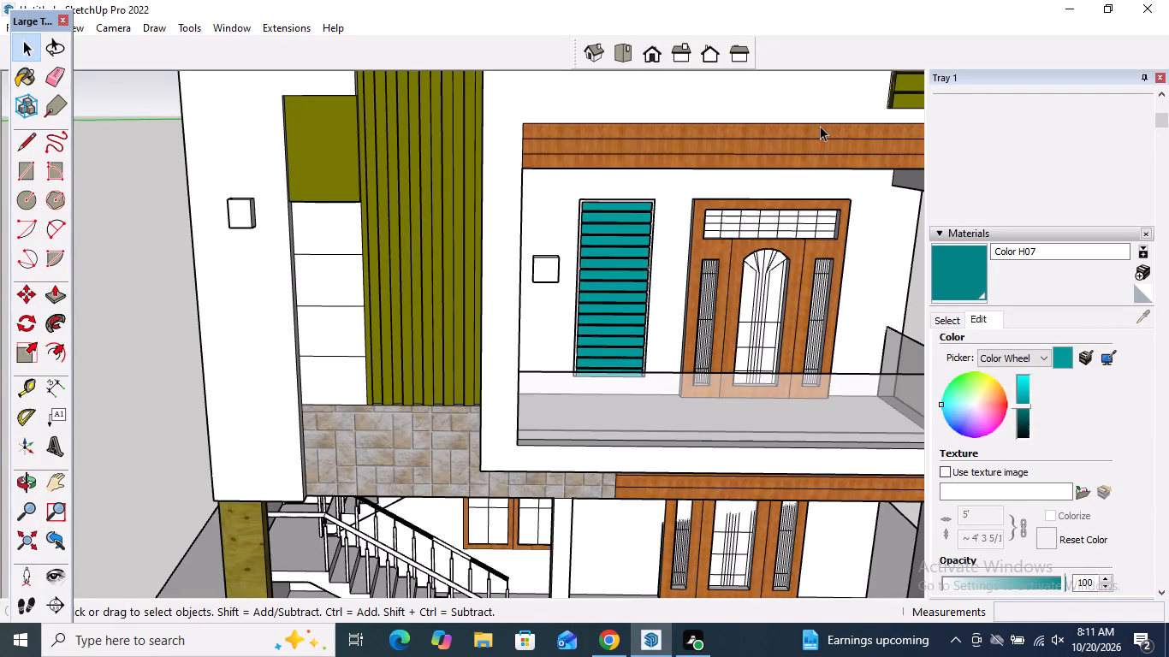
scroll(820, 122, up, 3)
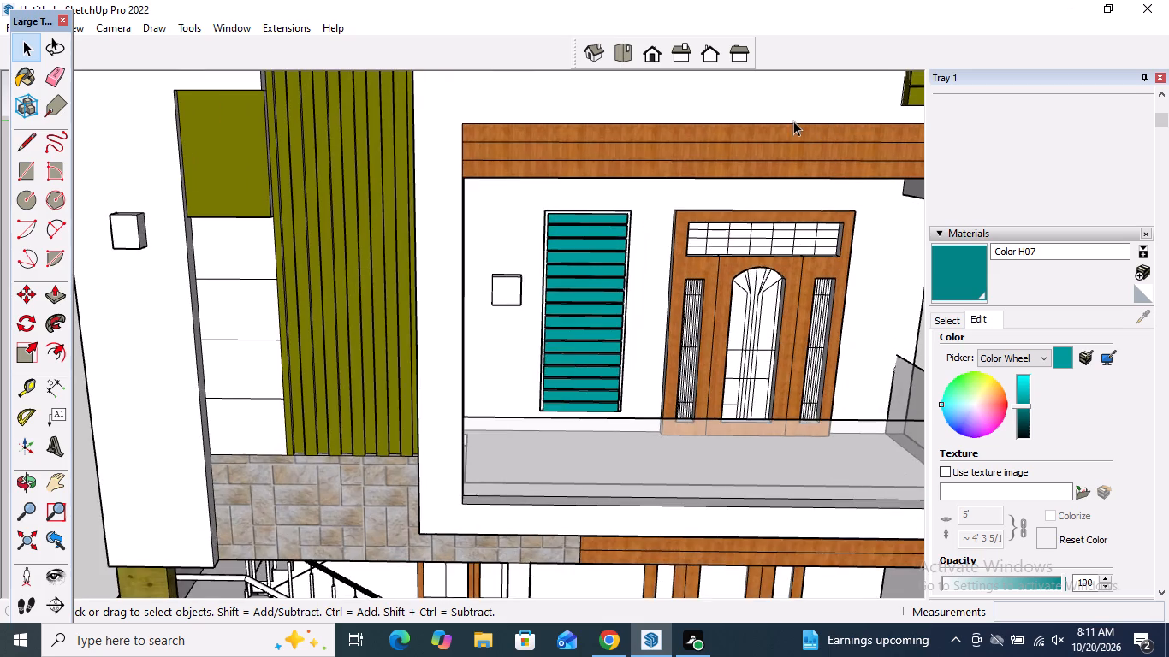
scroll(793, 121, up, 1)
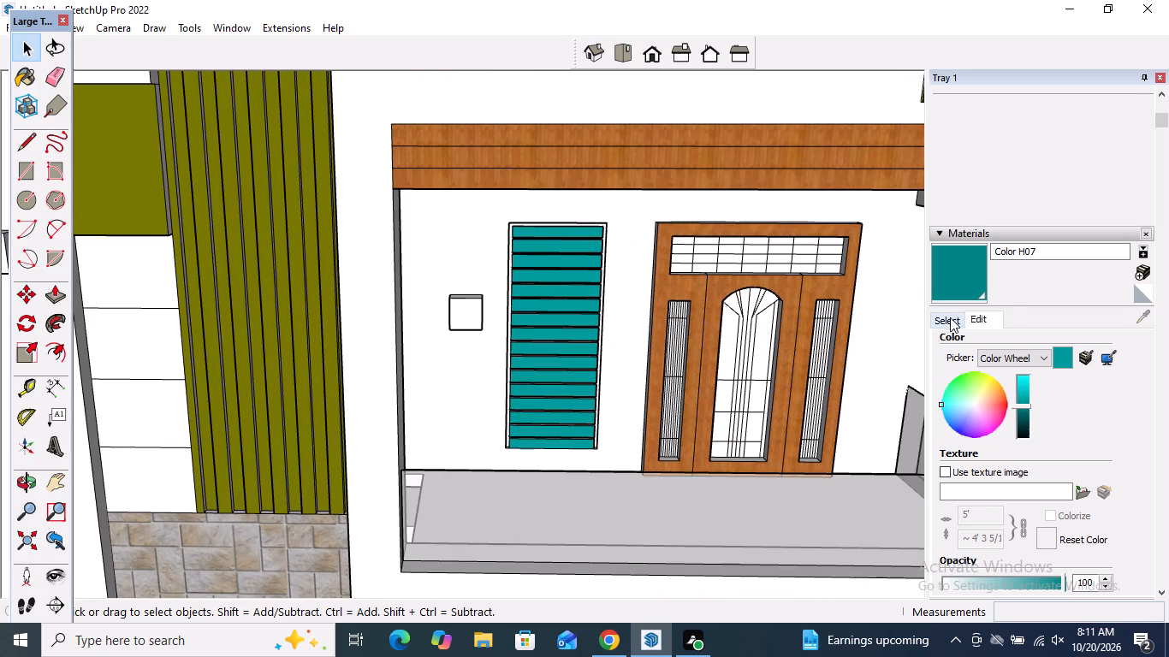
click(950, 317)
click(997, 432)
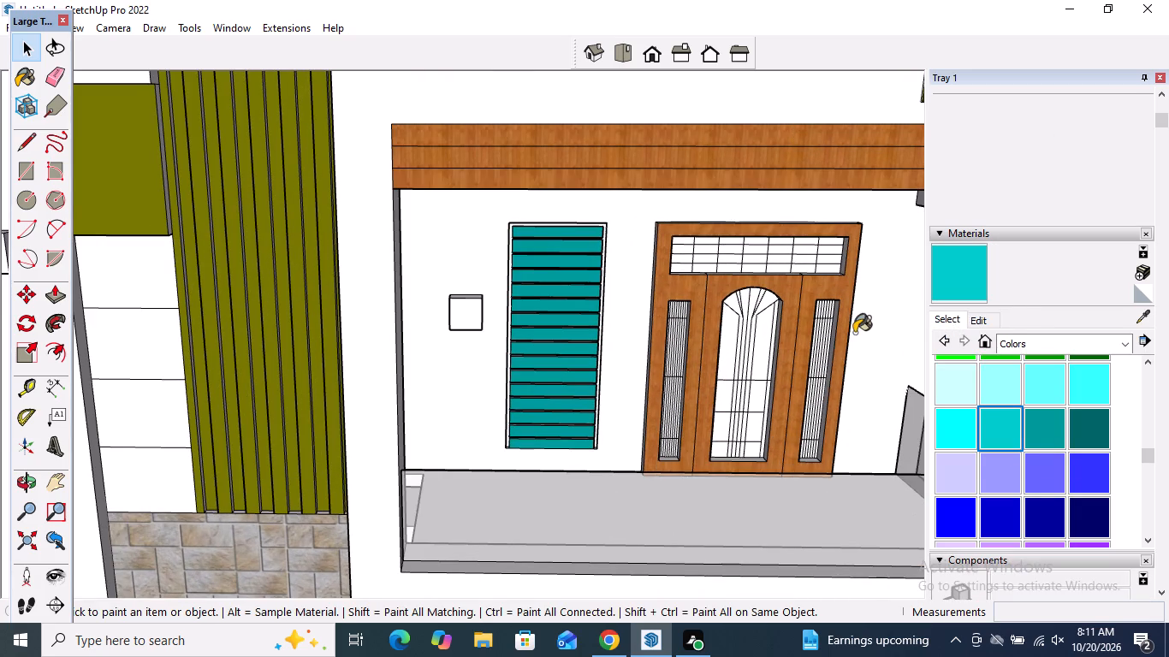
scroll(831, 284, up, 4)
scroll(742, 249, up, 10)
drag(447, 190, 450, 201)
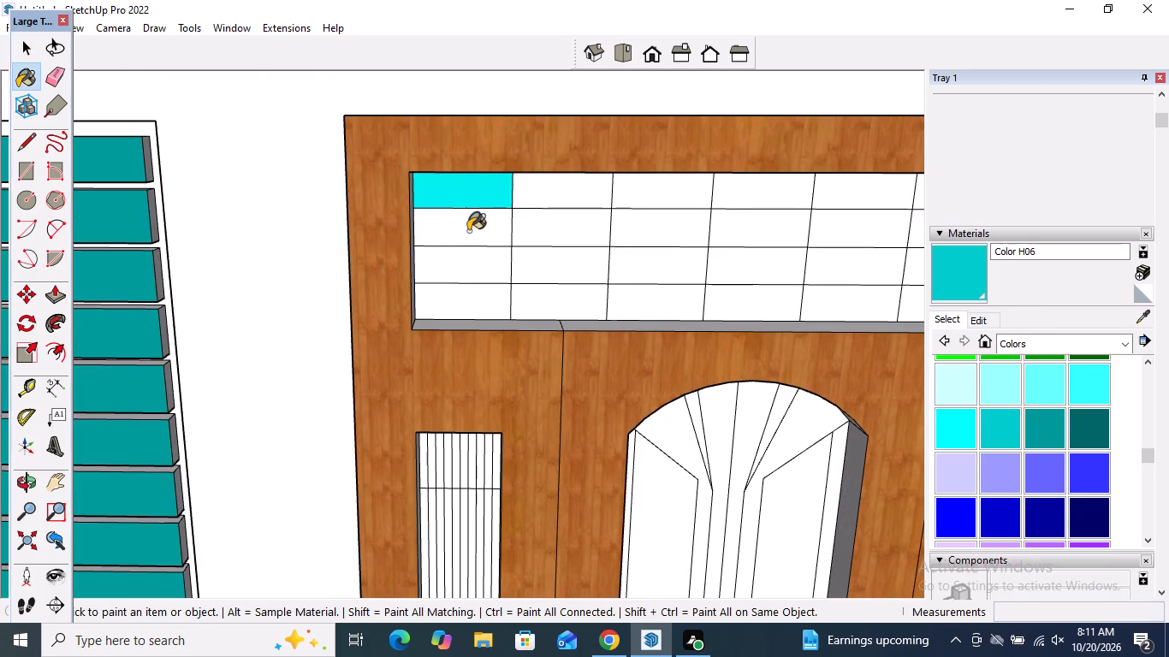
click(468, 231)
click(470, 253)
drag(466, 292, 472, 300)
click(529, 299)
drag(533, 278, 533, 265)
click(528, 220)
drag(529, 206, 548, 206)
click(618, 204)
drag(631, 232, 636, 269)
click(636, 233)
click(647, 300)
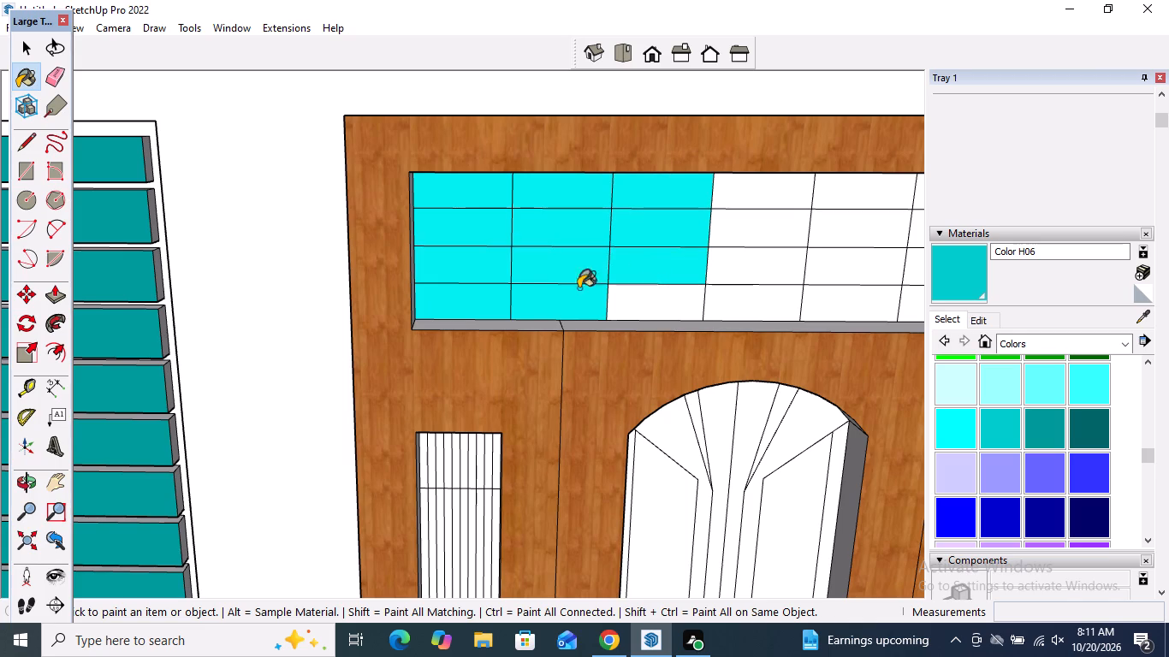
Paint all the panes in the remaining four columns of the balcony door's transom with Color H06.
scroll(518, 273, down, 8)
scroll(626, 265, up, 5)
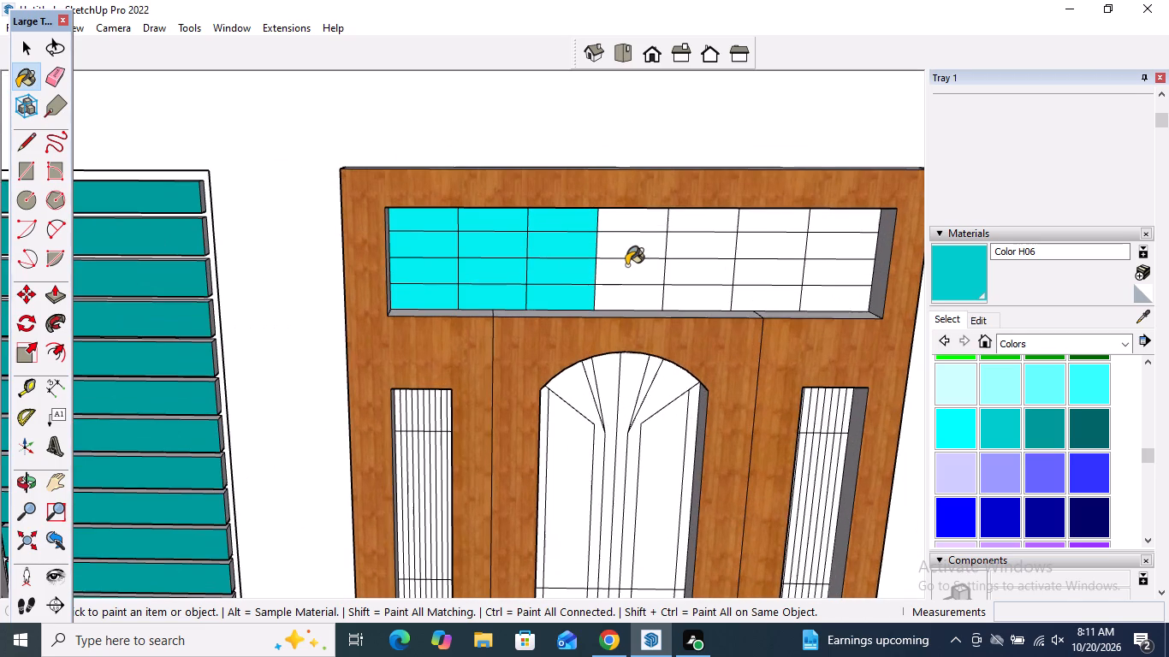
click(619, 221)
drag(697, 216, 723, 216)
drag(810, 217, 827, 217)
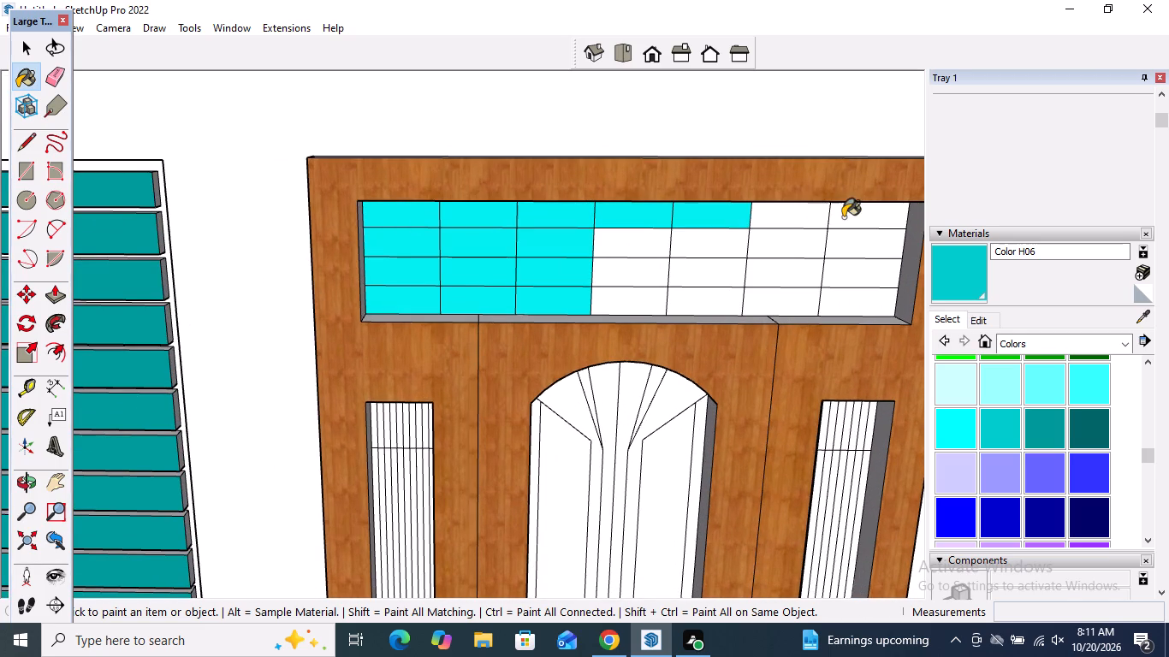
click(847, 216)
click(847, 247)
drag(800, 250, 723, 250)
drag(723, 250, 701, 250)
click(643, 249)
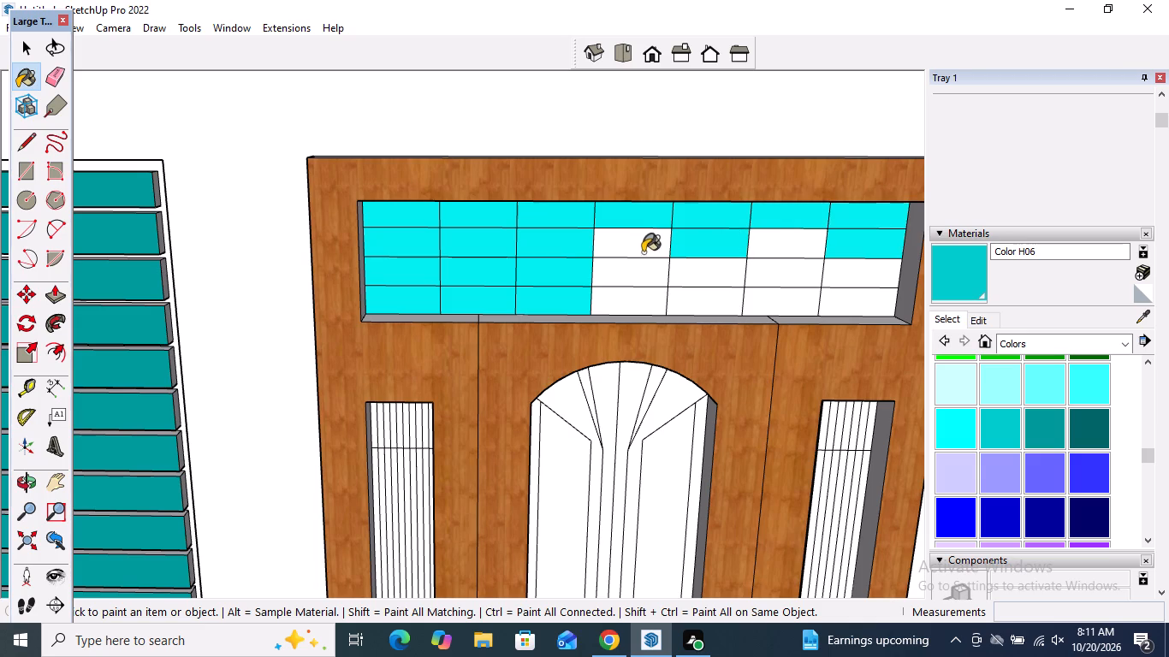
click(645, 266)
drag(646, 304, 658, 307)
click(703, 296)
drag(703, 276, 748, 275)
click(786, 272)
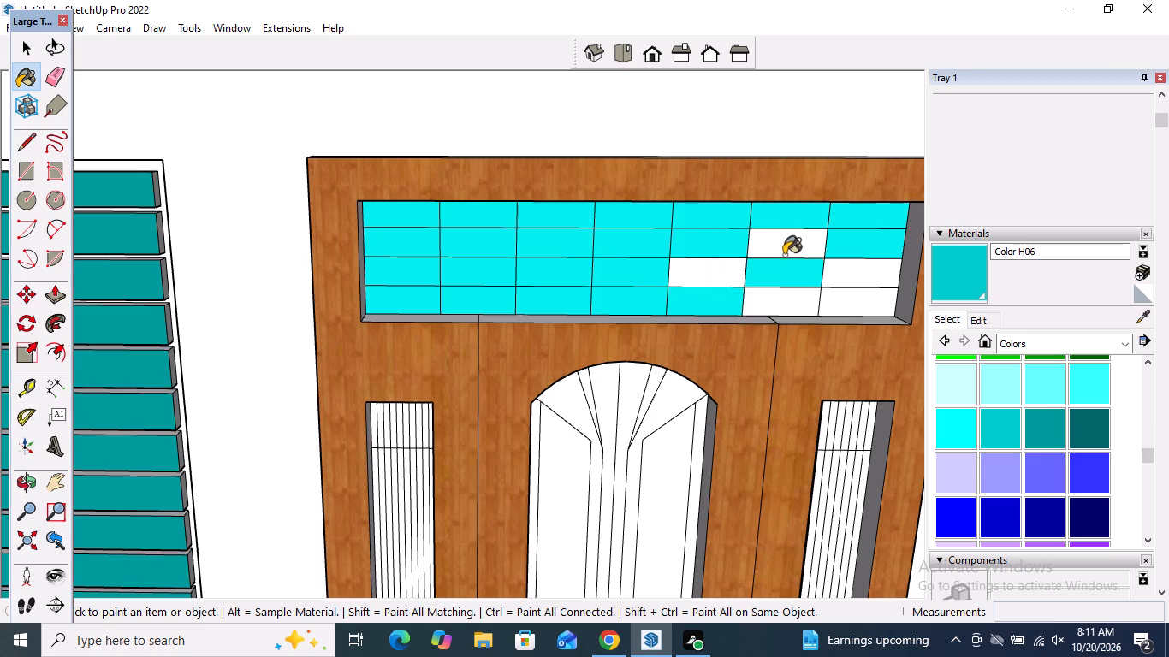
click(784, 250)
drag(724, 277, 744, 283)
drag(789, 302, 797, 305)
click(845, 277)
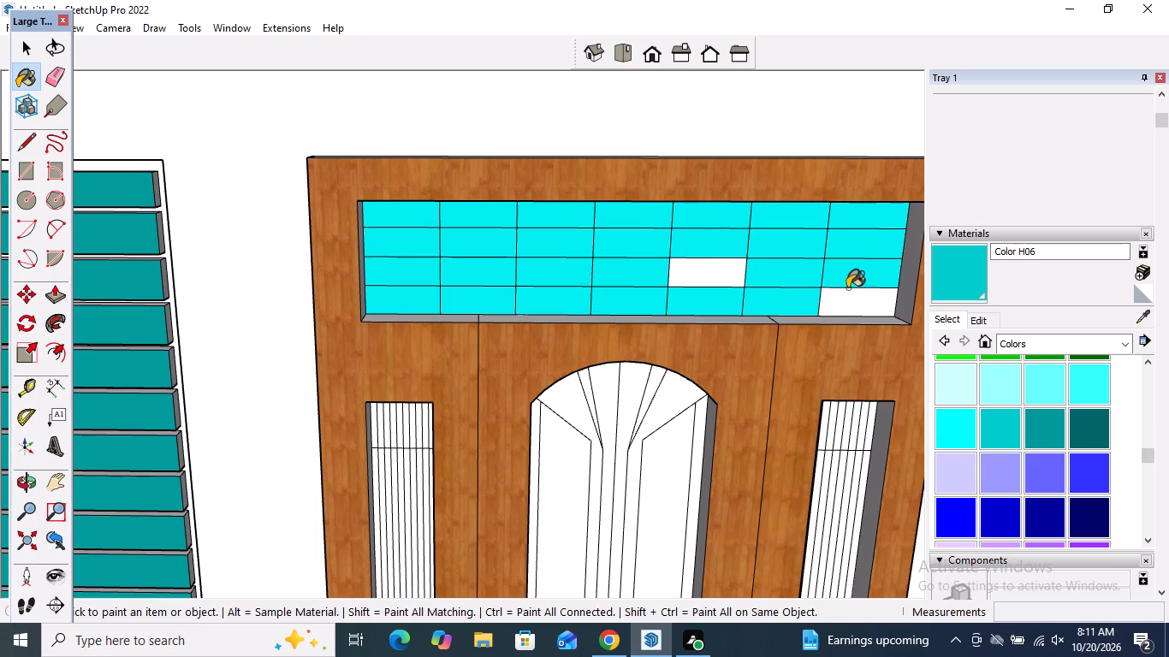
click(846, 302)
click(732, 281)
scroll(632, 243, down, 11)
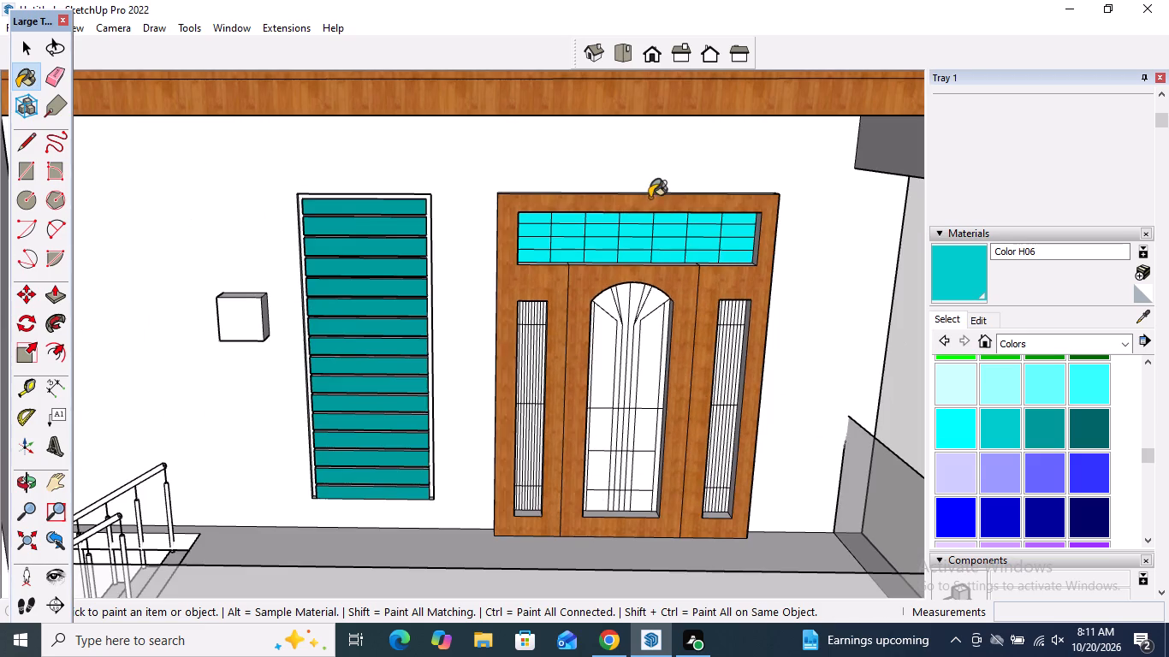
Darken Color H06 slightly by lowering its brightness on the colour wheel picker.
scroll(650, 337, up, 10)
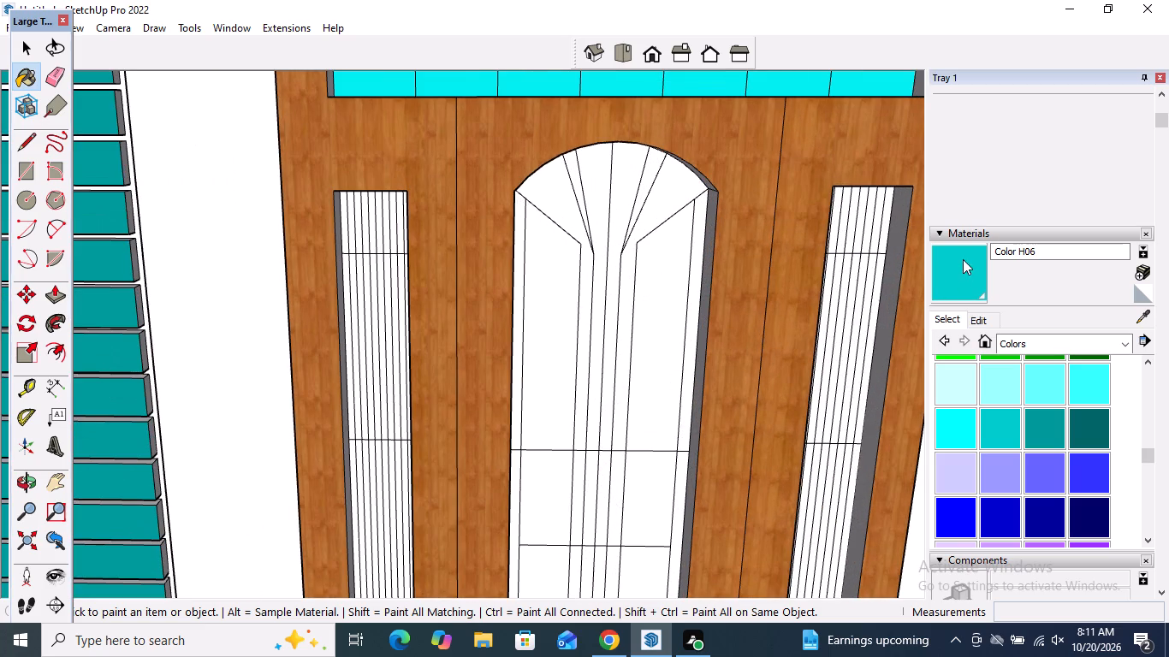
click(982, 319)
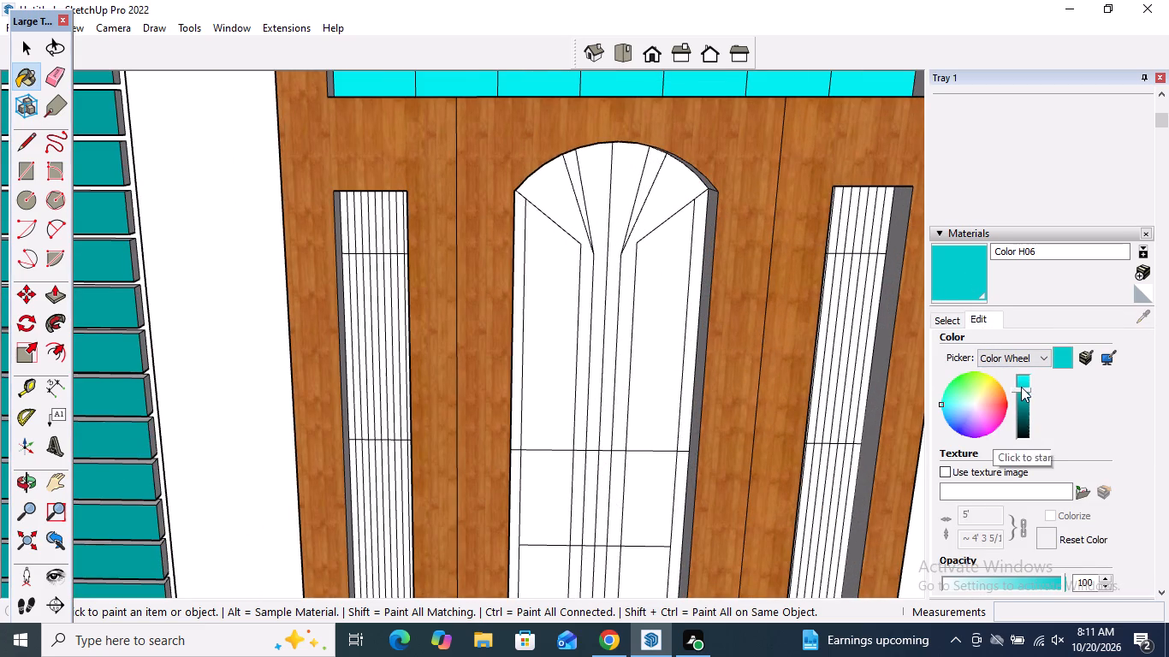
drag(1021, 387, 1024, 392)
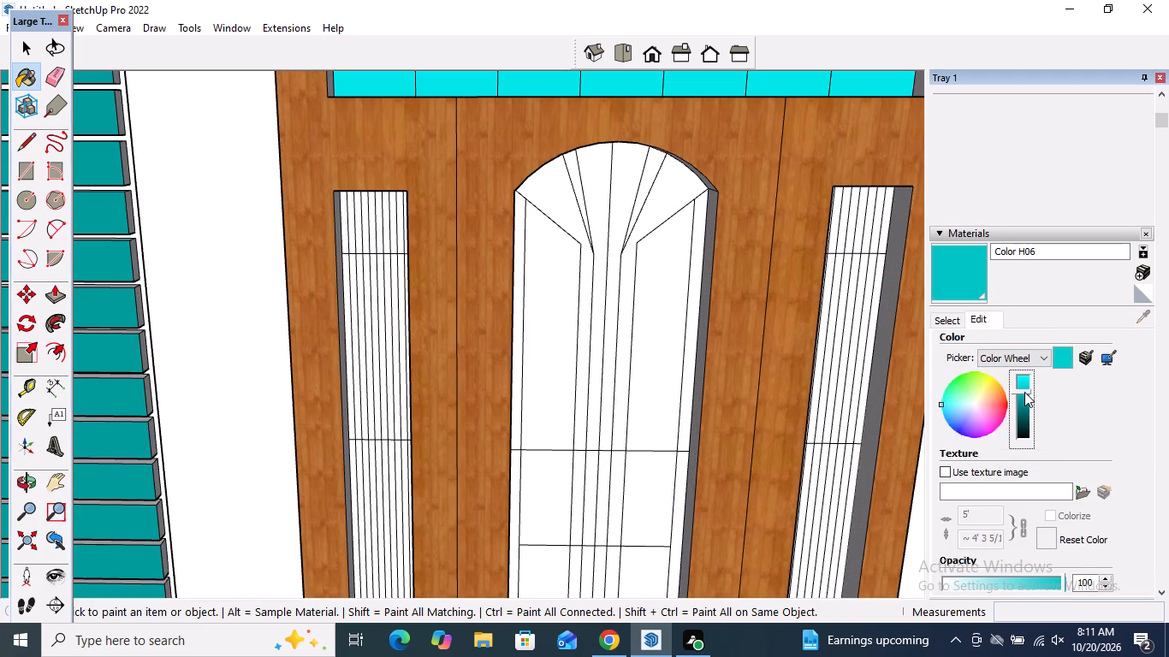
drag(1024, 392, 1026, 397)
Paint the arched top and the tall upper panes of the balcony door's central glazing with Color H06.
click(657, 281)
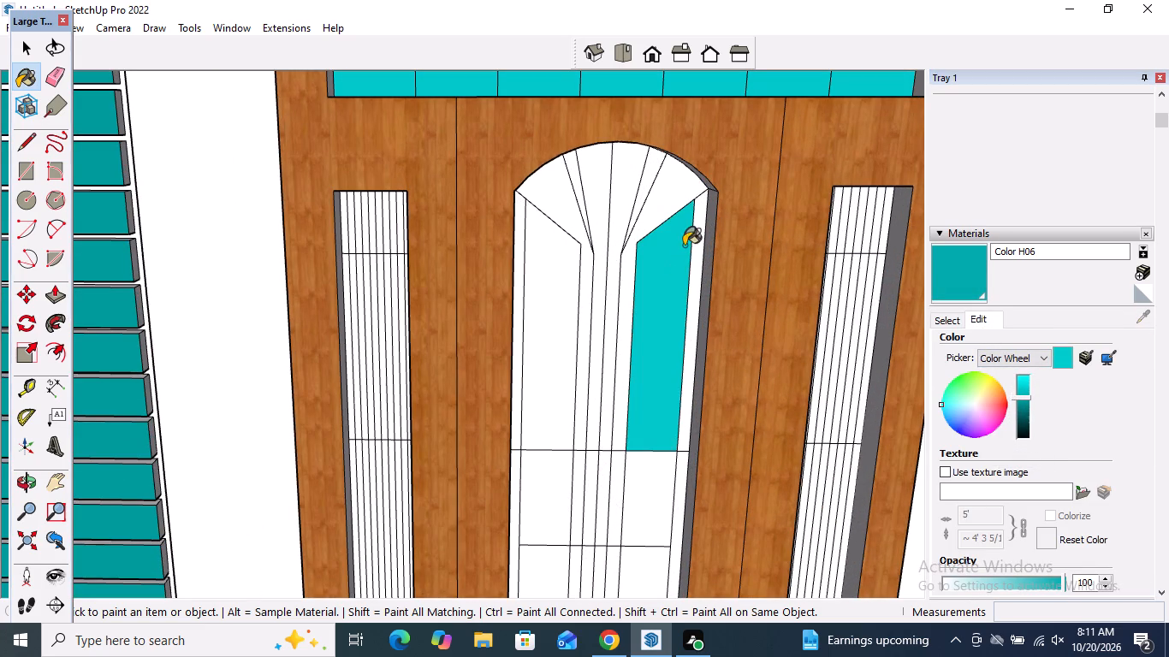
click(696, 224)
click(670, 205)
click(644, 192)
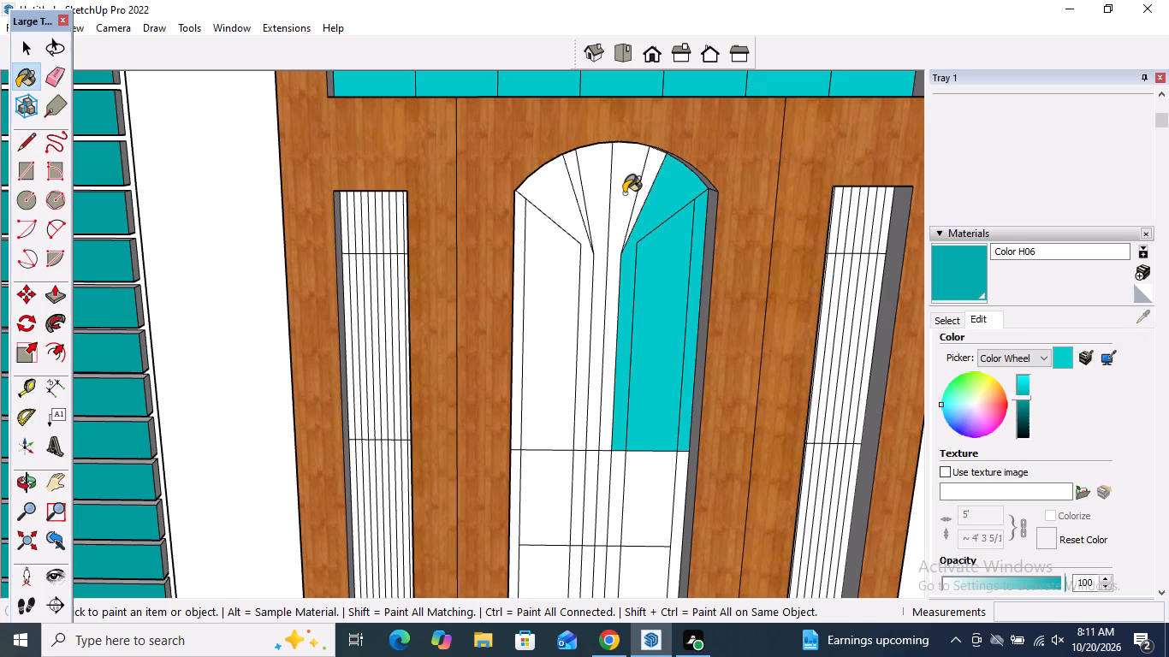
click(624, 193)
click(599, 194)
click(574, 192)
click(560, 198)
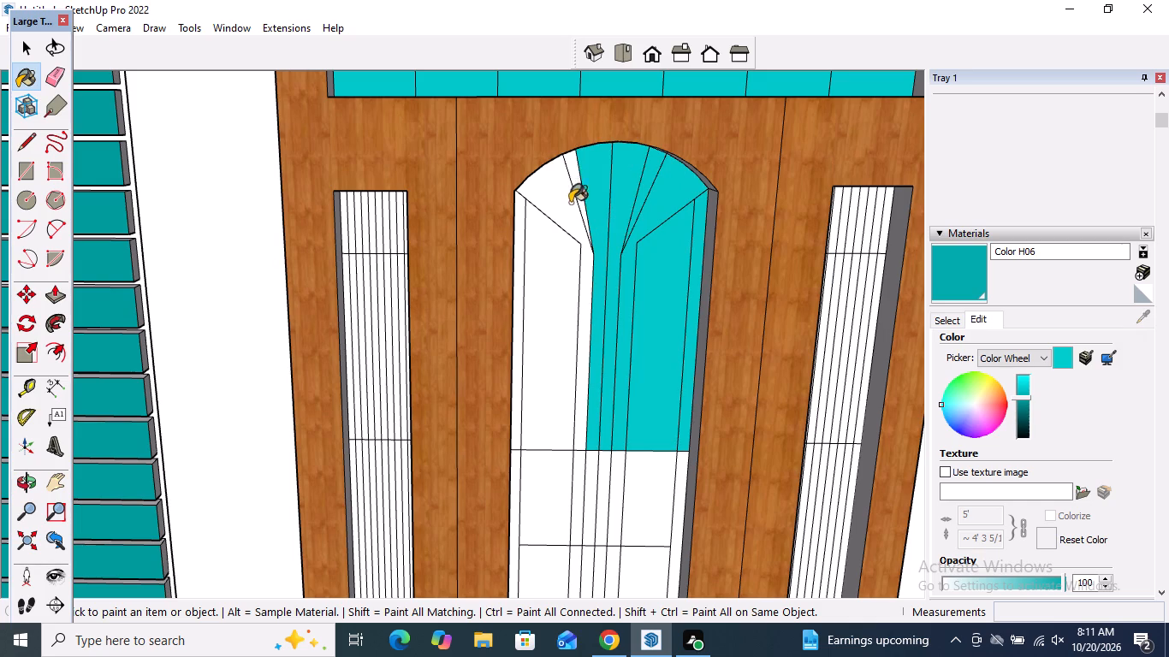
click(575, 181)
click(558, 260)
click(521, 226)
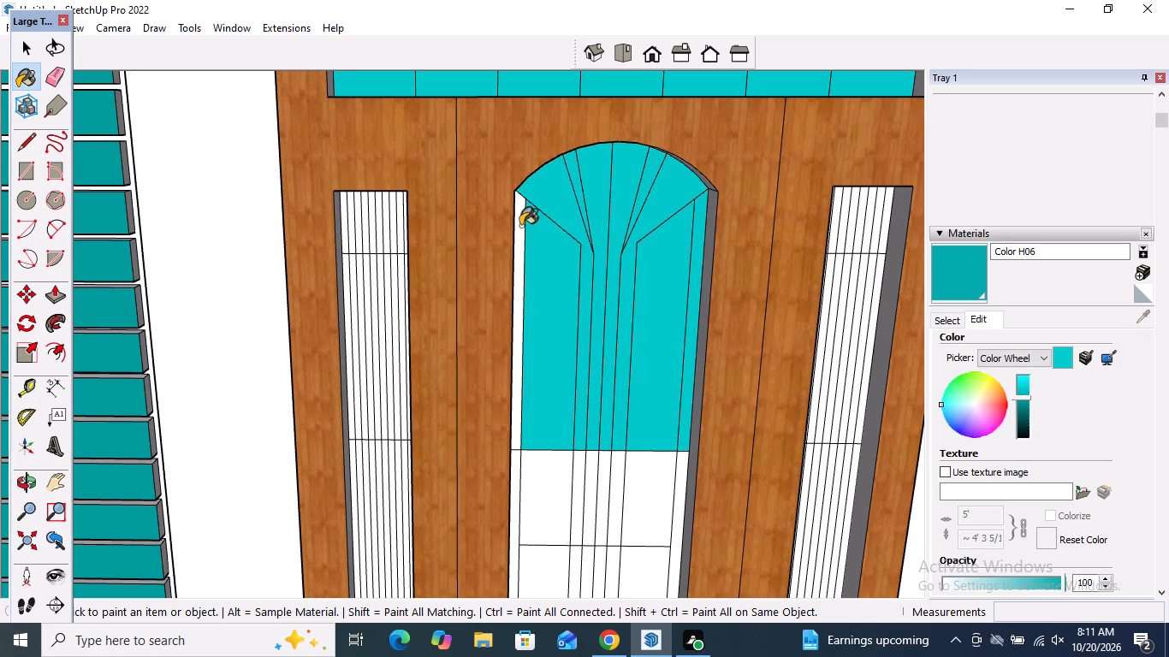
Paint the outer side strips and the row of panes below the tall ones in the central glazing with Color H06.
scroll(624, 203, down, 5)
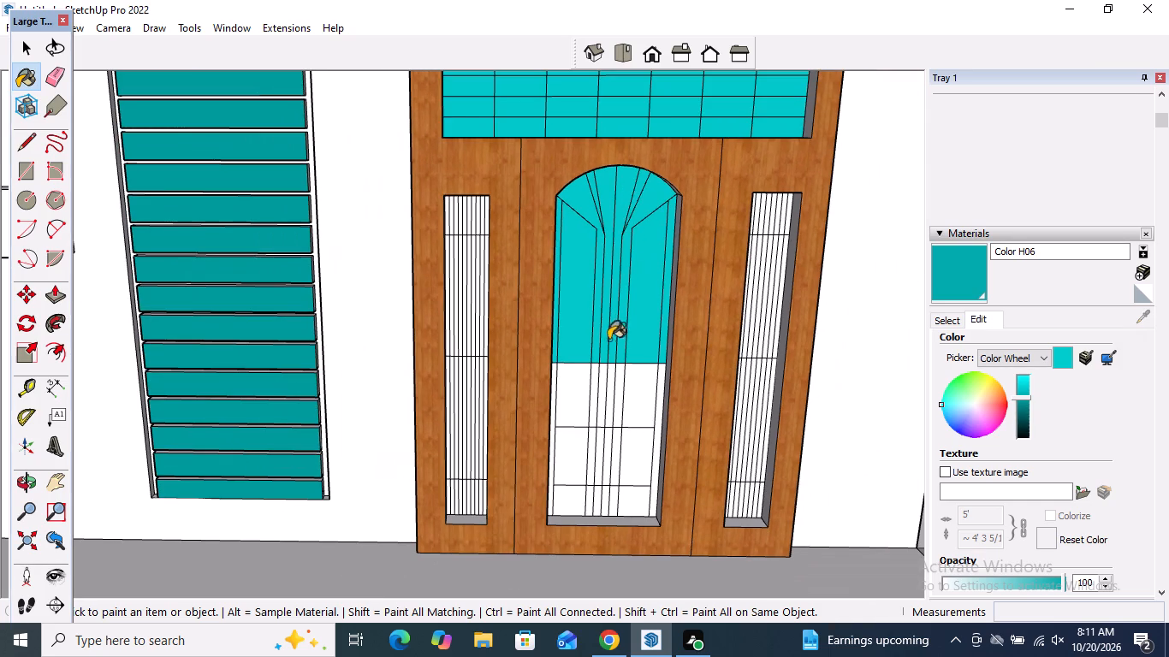
scroll(633, 468, up, 5)
click(667, 433)
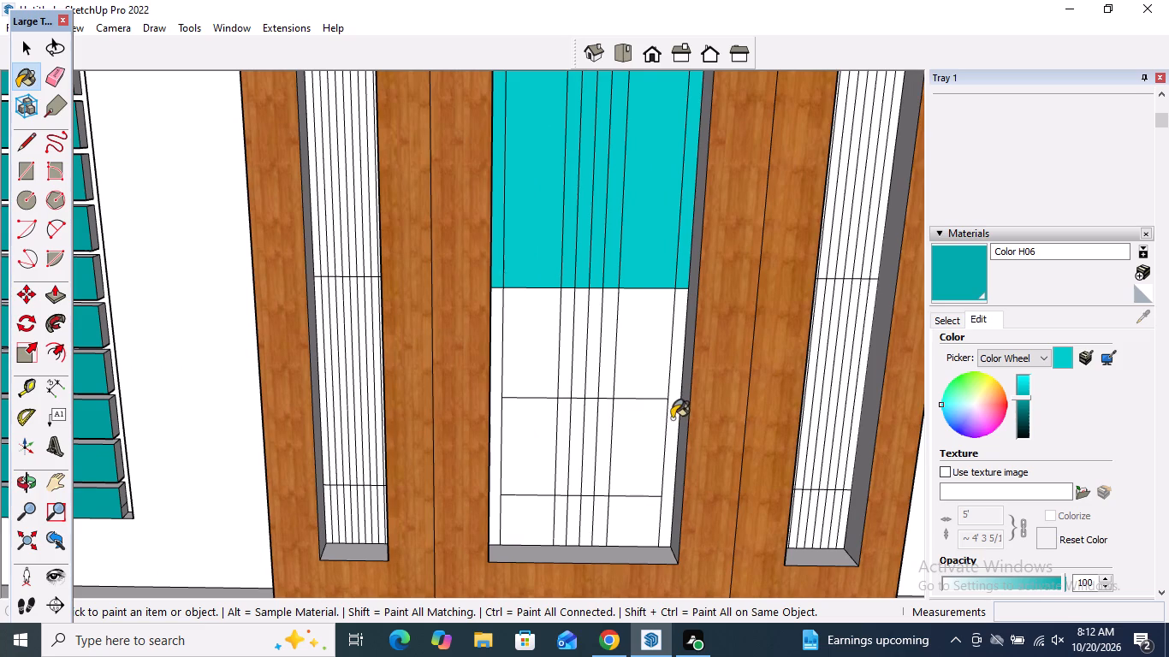
click(672, 418)
drag(656, 394, 638, 390)
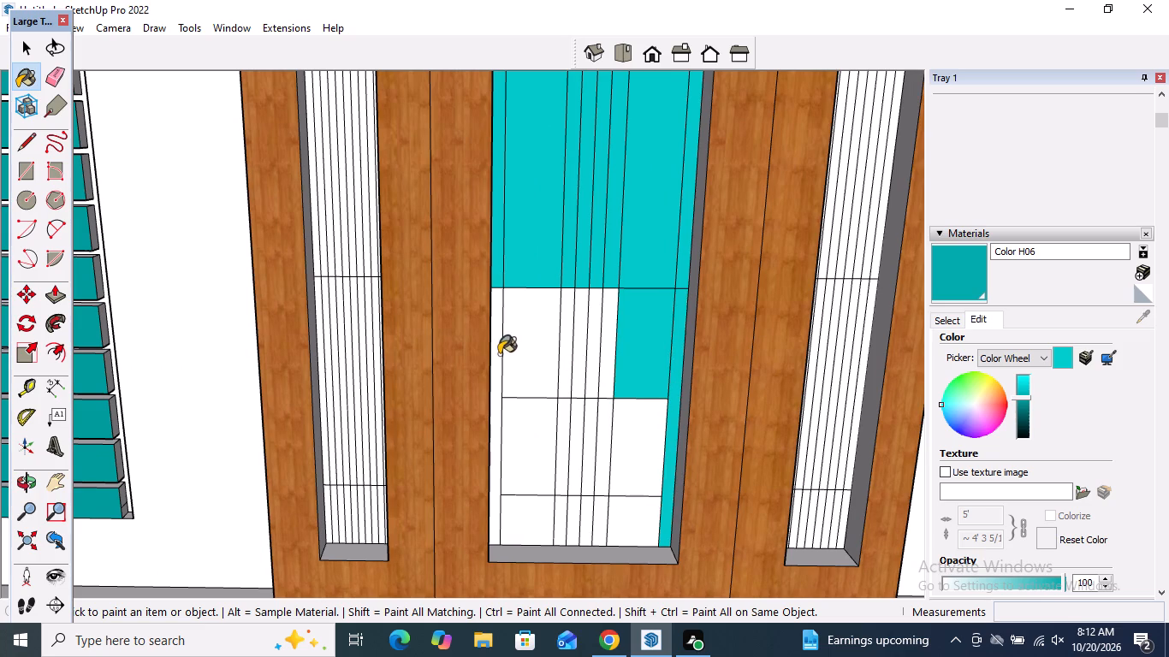
click(499, 354)
drag(507, 361, 543, 361)
click(562, 358)
click(579, 354)
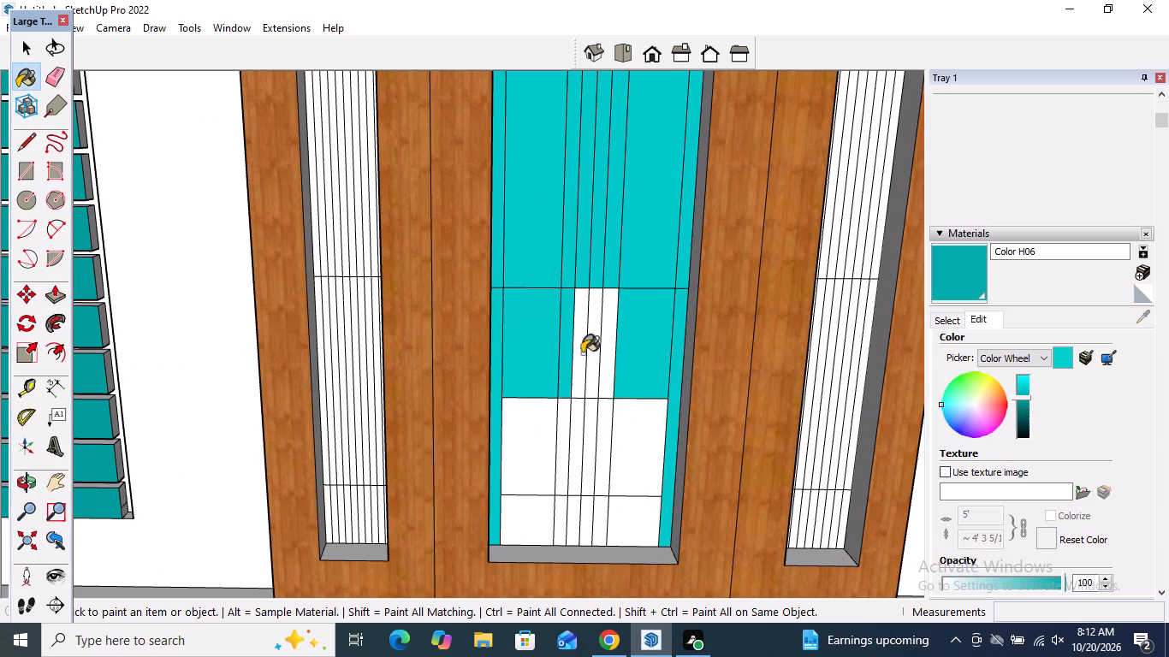
click(590, 349)
click(608, 341)
Paint the two lowest rows of panes in the balcony door's central glazing with Color H06.
click(640, 429)
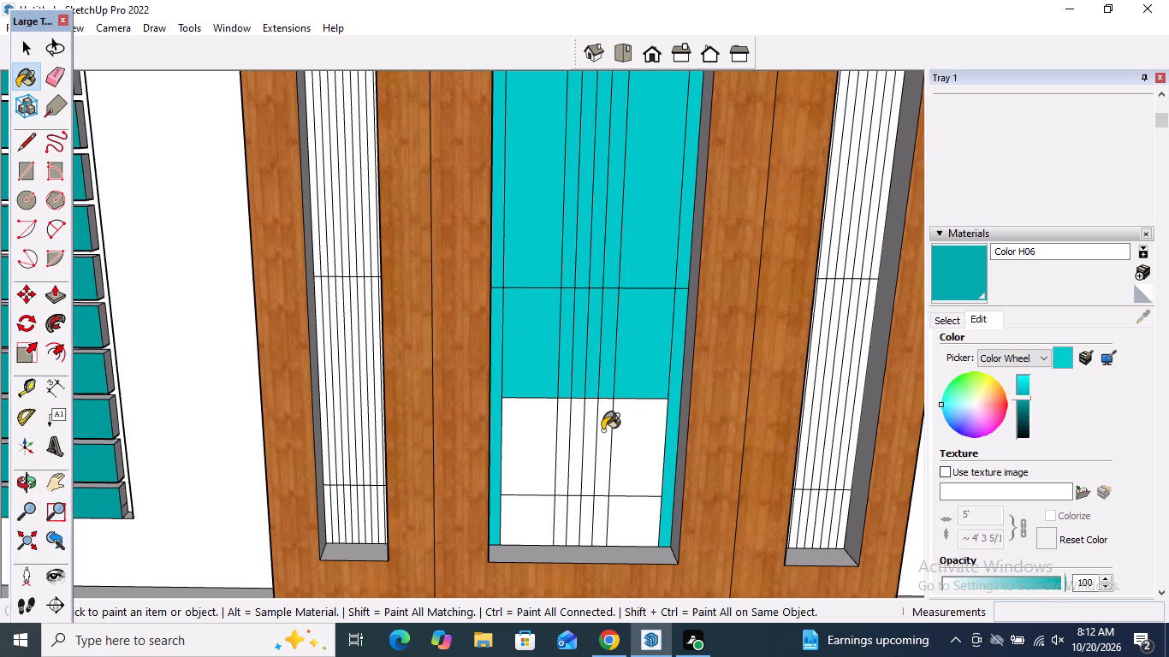
click(602, 430)
click(591, 430)
click(574, 434)
click(563, 436)
click(544, 444)
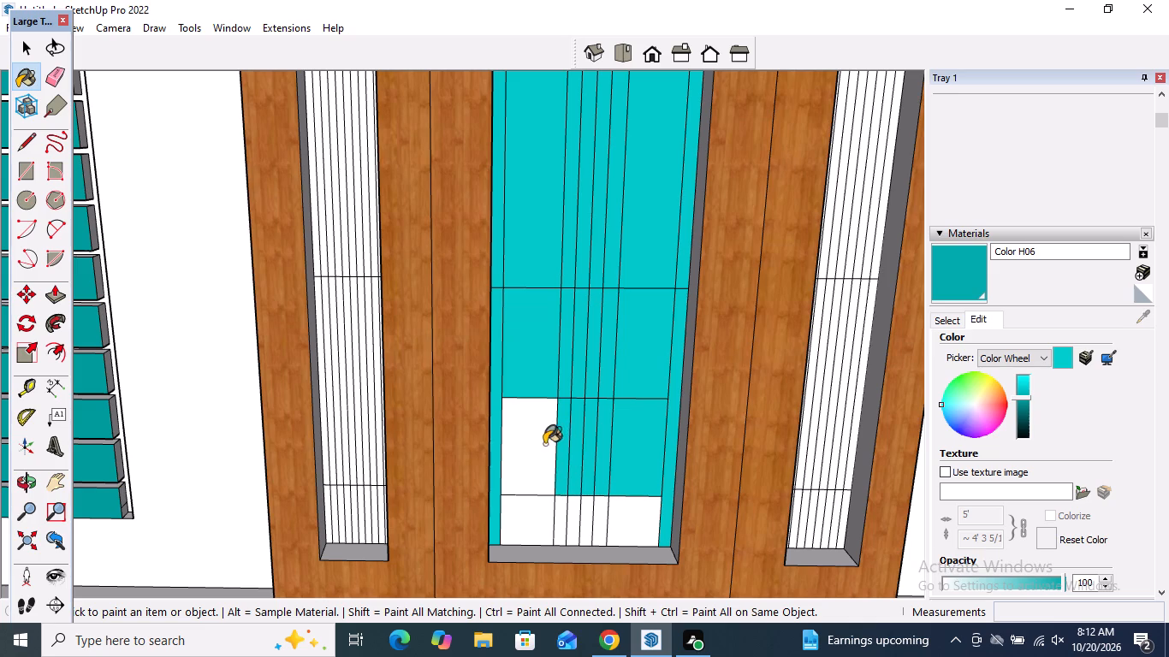
drag(542, 519, 551, 525)
drag(556, 520, 564, 518)
click(577, 510)
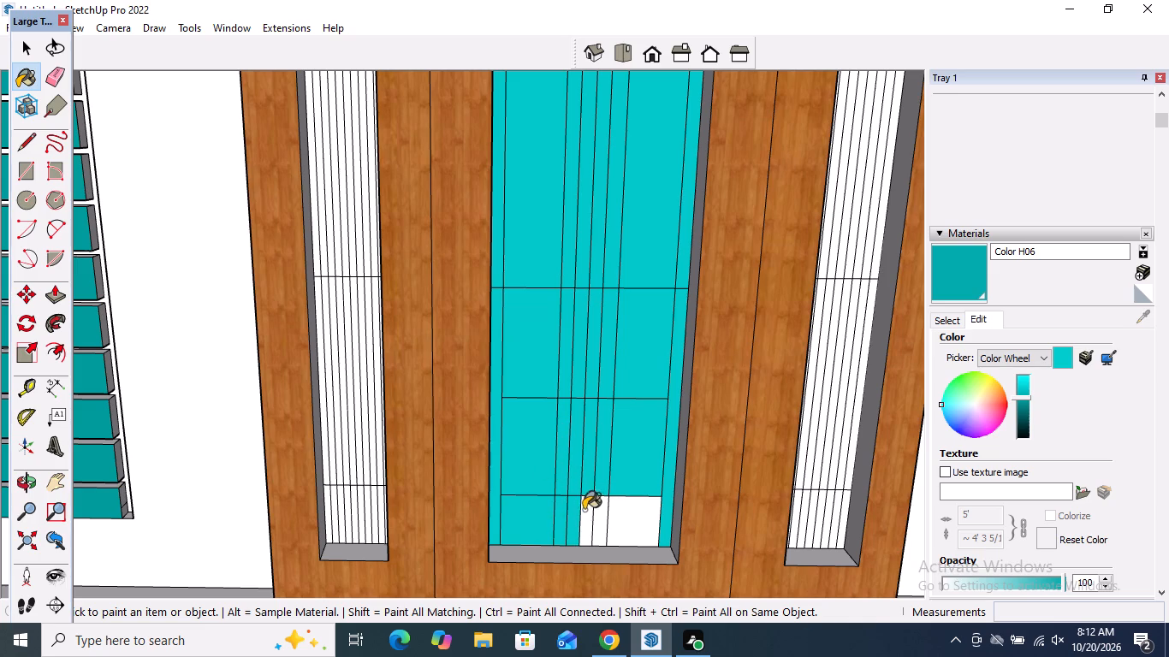
click(588, 510)
drag(601, 512, 614, 513)
click(630, 513)
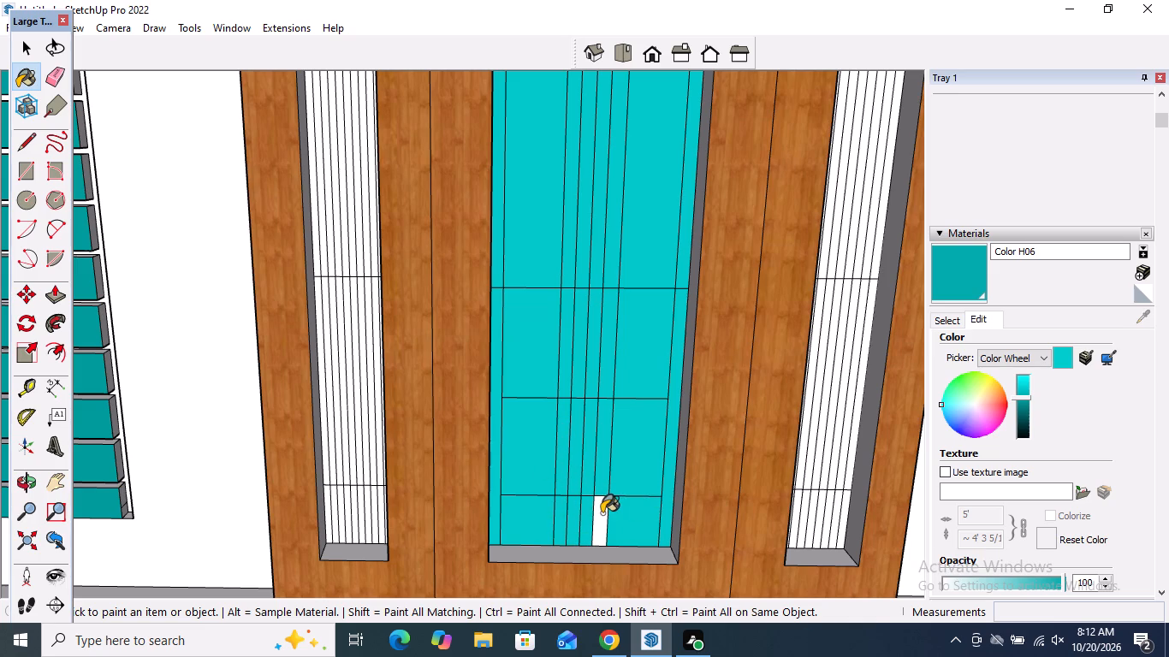
click(602, 513)
Paint the bottom row of strips in the door's right-hand sidelight, plus the sidelight's outer reveal face, with Color H06.
scroll(857, 506, up, 4)
middle_drag(854, 506, 773, 518)
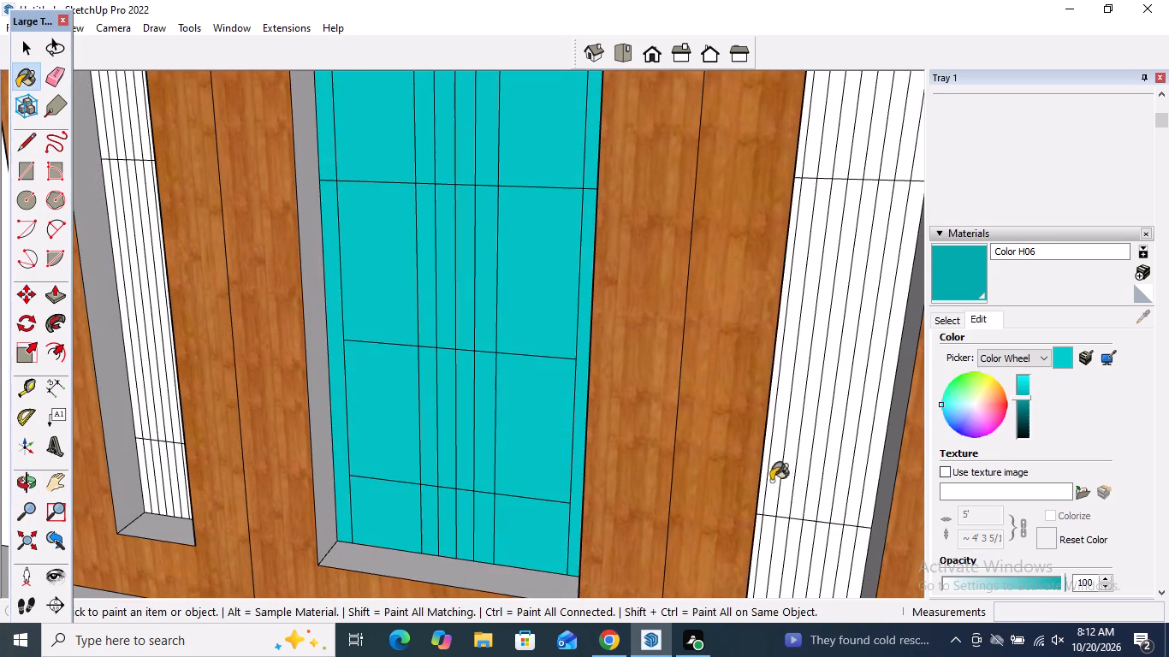
scroll(770, 453, down, 4)
scroll(768, 449, up, 4)
scroll(754, 453, down, 5)
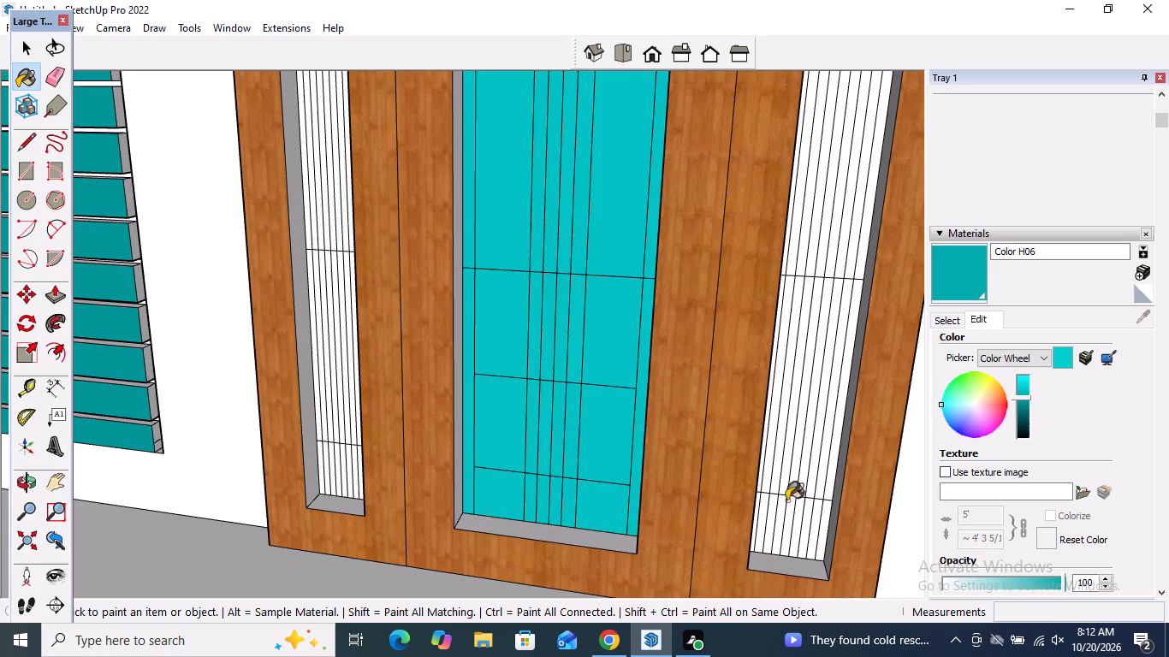
scroll(804, 548, up, 10)
drag(846, 528, 723, 506)
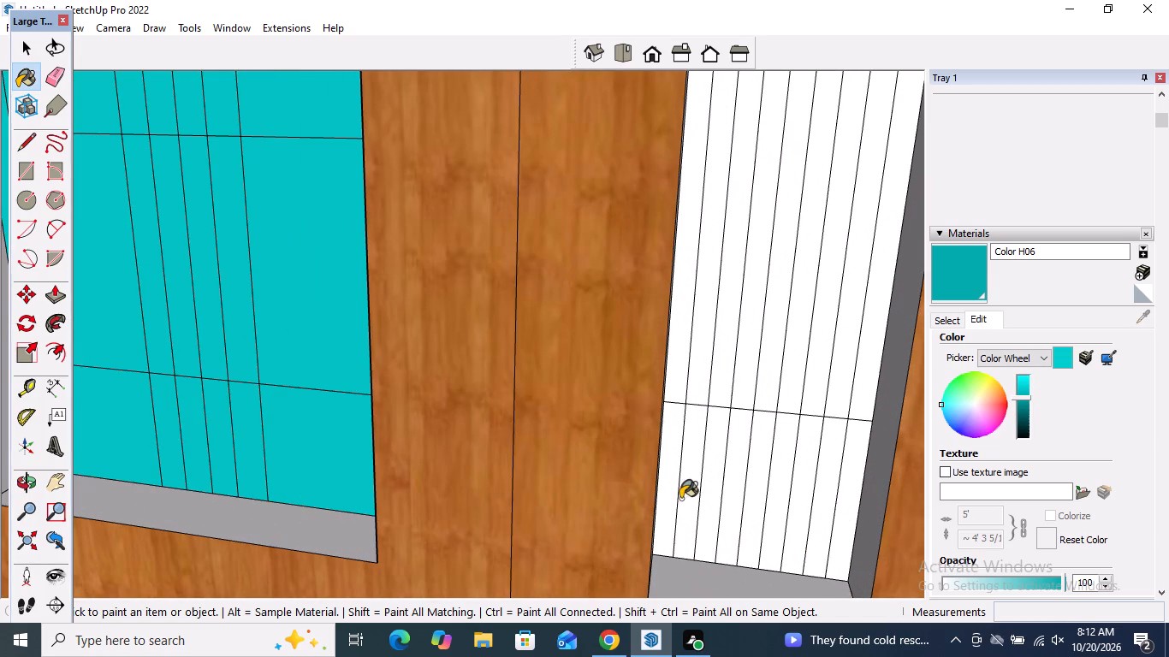
drag(665, 495, 676, 495)
click(684, 494)
click(708, 490)
click(756, 480)
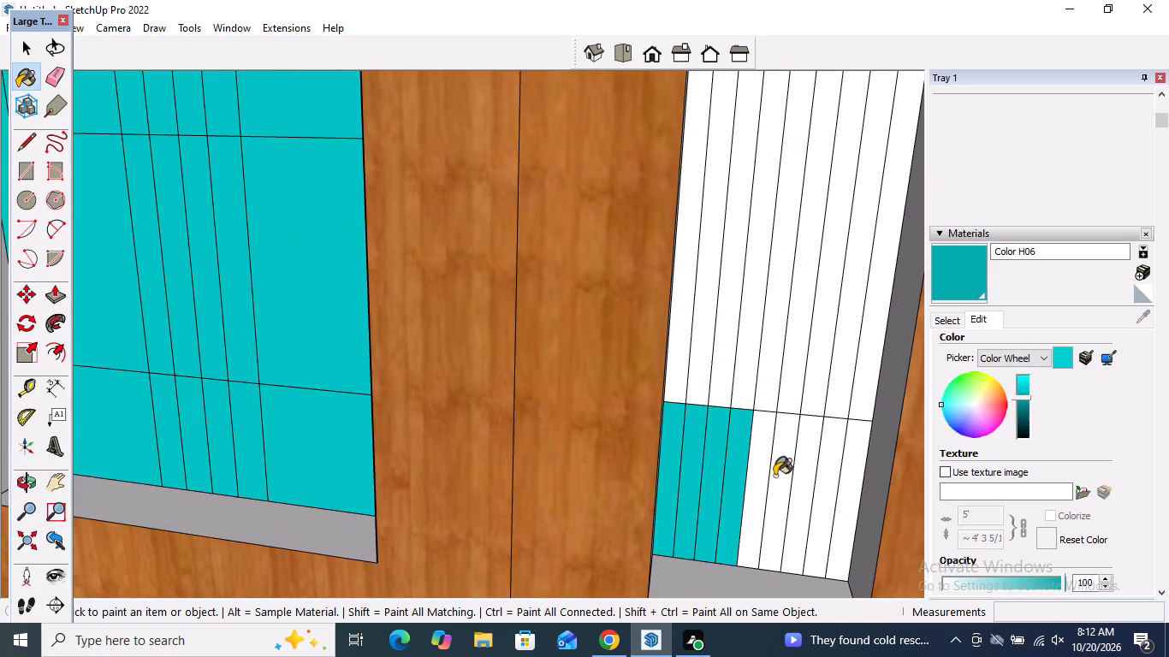
click(774, 475)
click(808, 468)
click(857, 469)
click(870, 466)
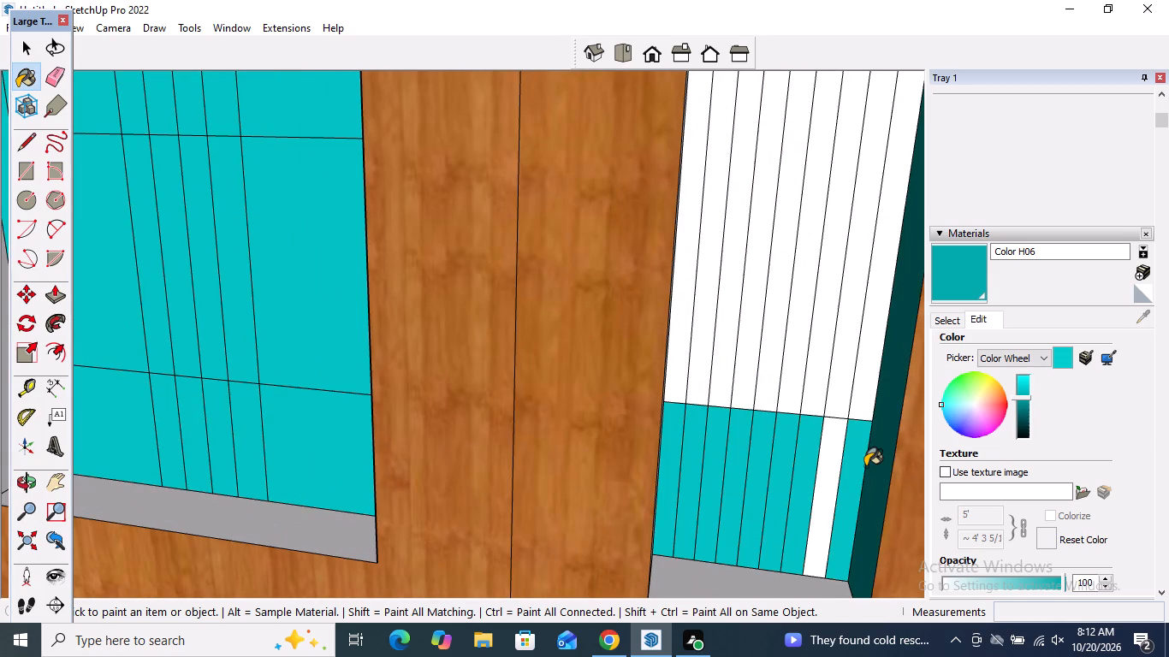
click(830, 464)
Paint all the strips in the second row from the bottom of the right-hand sidelight with Color H06.
click(856, 400)
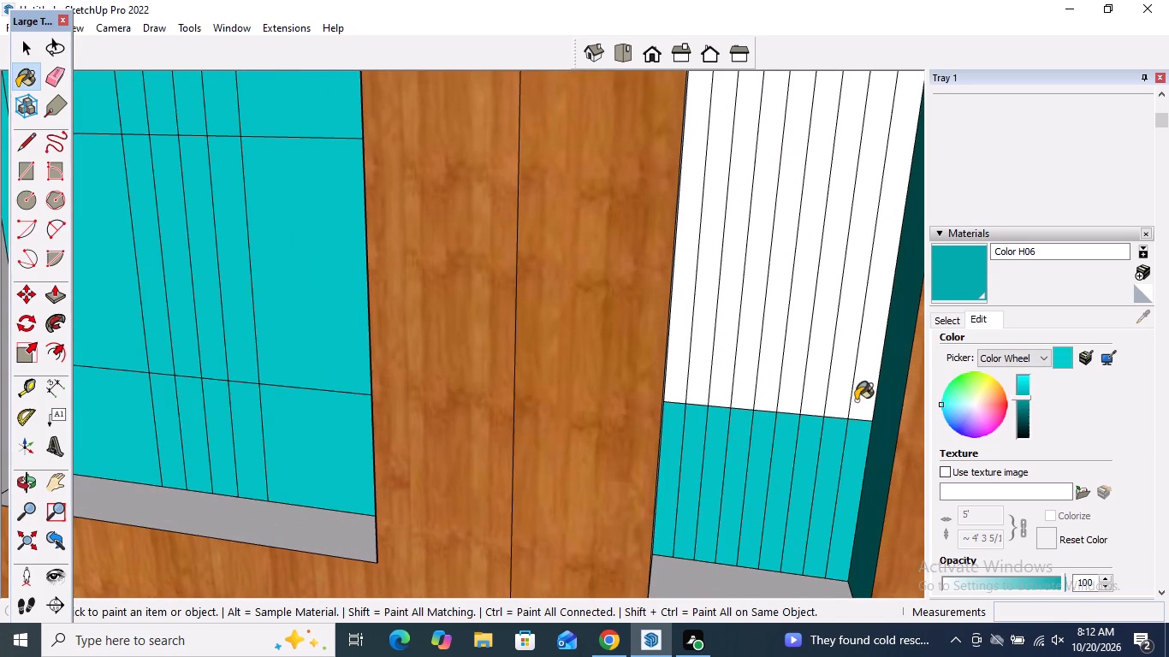
drag(826, 384, 811, 384)
drag(872, 381, 851, 381)
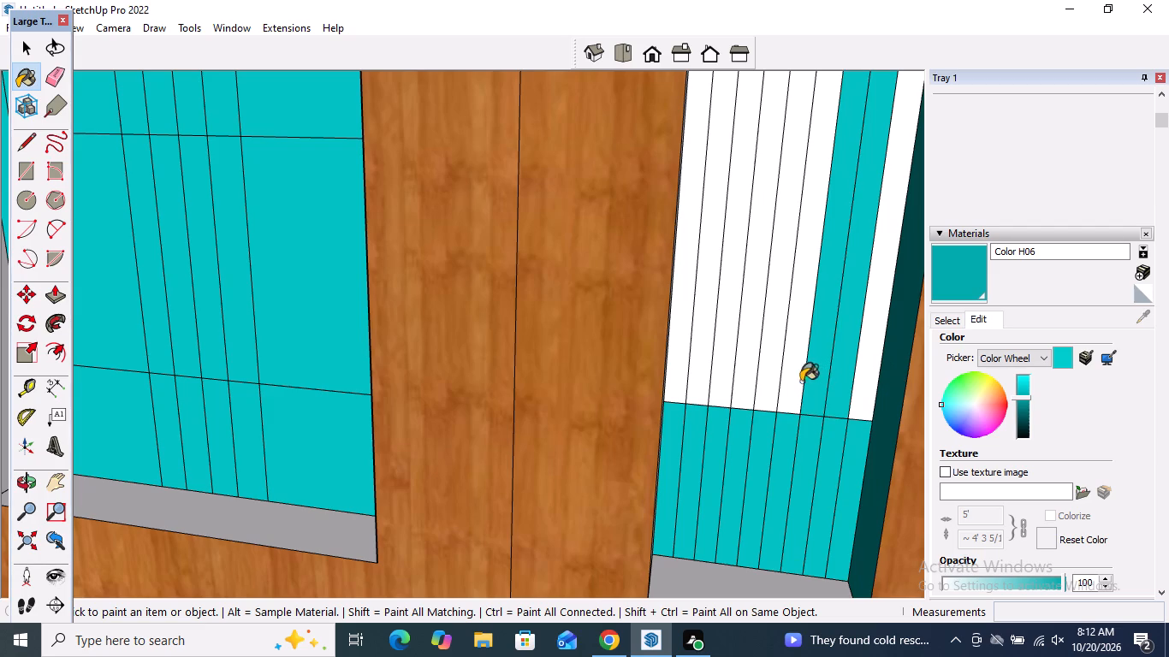
click(784, 382)
click(749, 381)
click(682, 376)
click(703, 374)
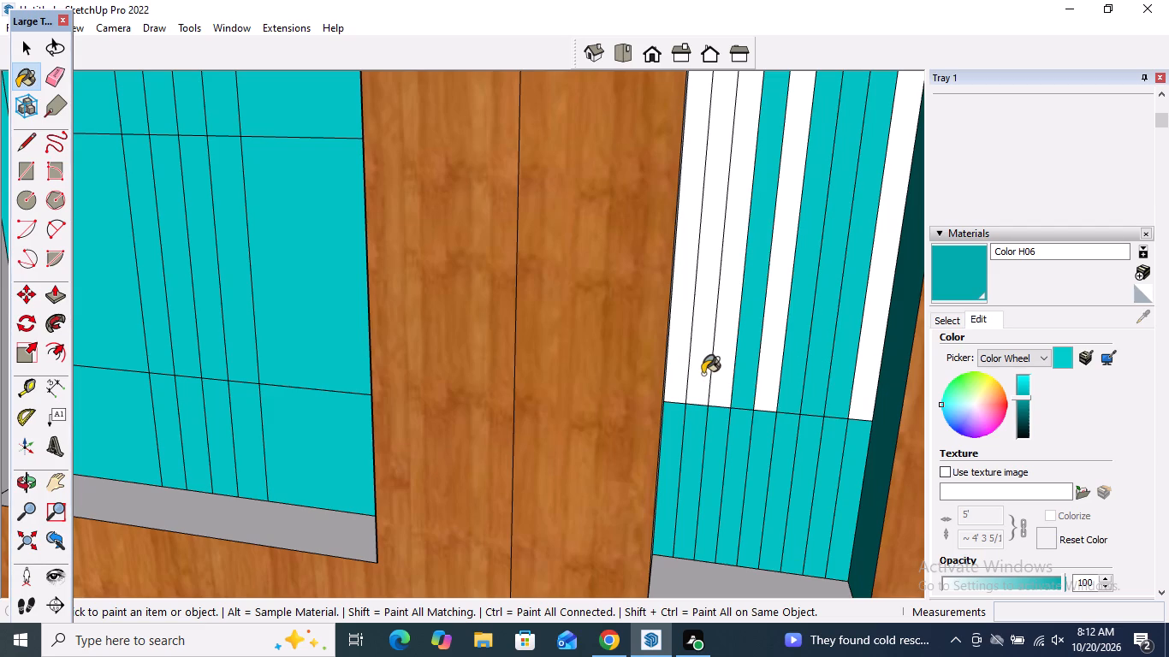
drag(717, 365, 733, 365)
drag(764, 365, 790, 368)
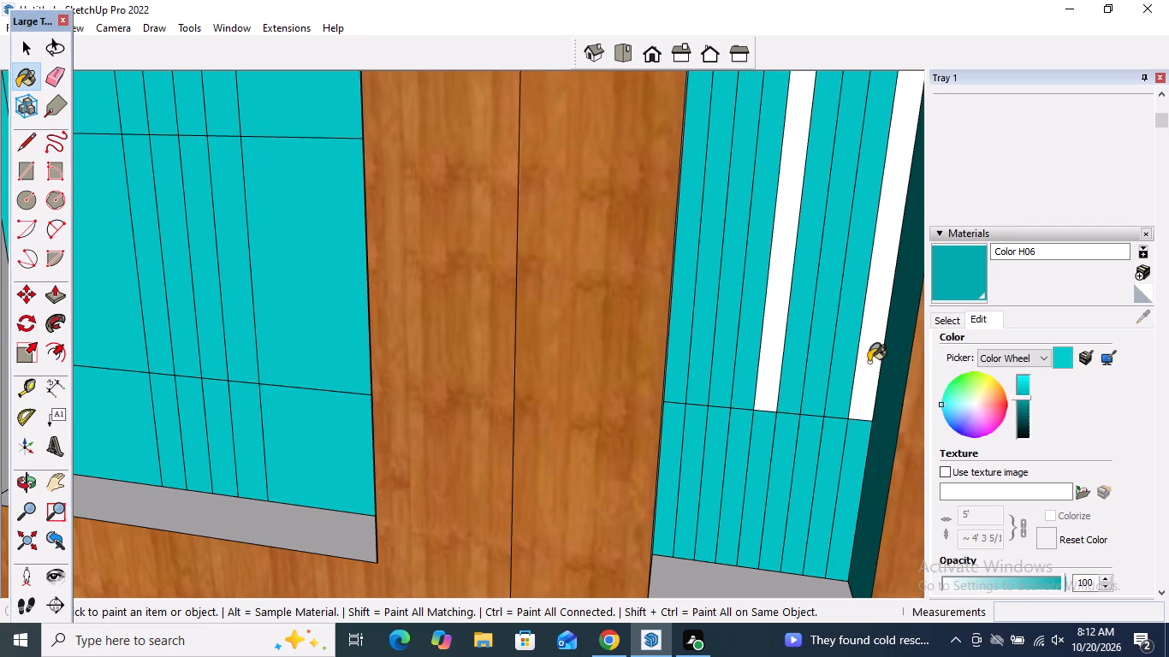
drag(874, 359, 857, 361)
click(767, 358)
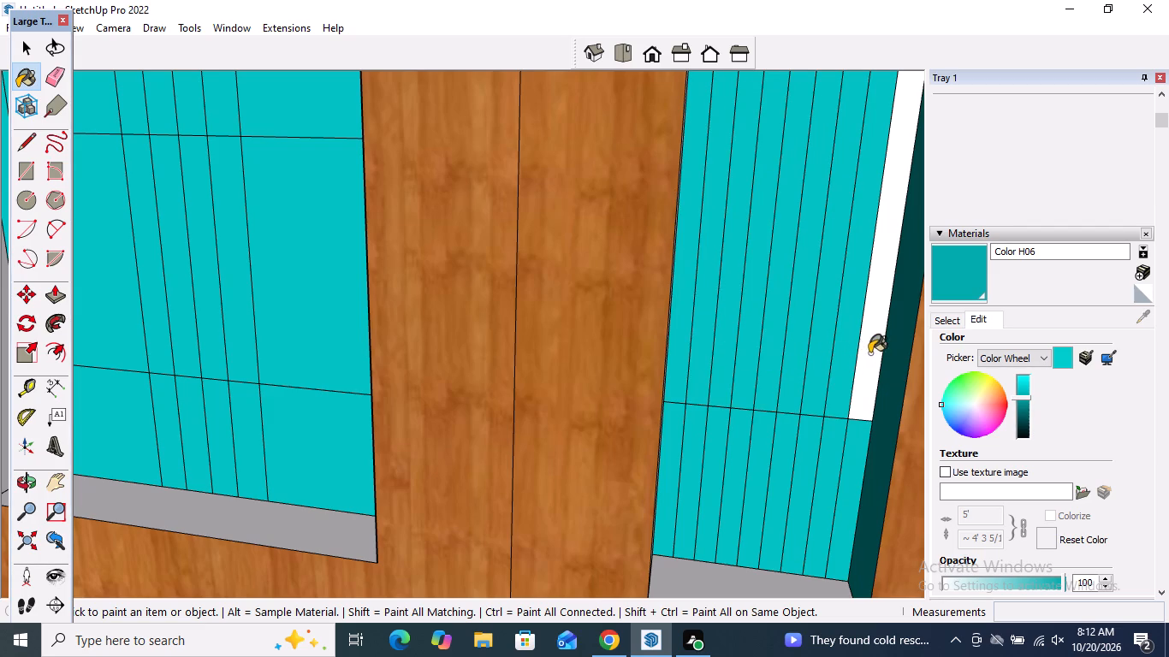
click(869, 353)
Paint all the strips in the third row from the bottom of the right-hand sidelight with Color H06.
scroll(854, 417, down, 19)
scroll(863, 246, up, 8)
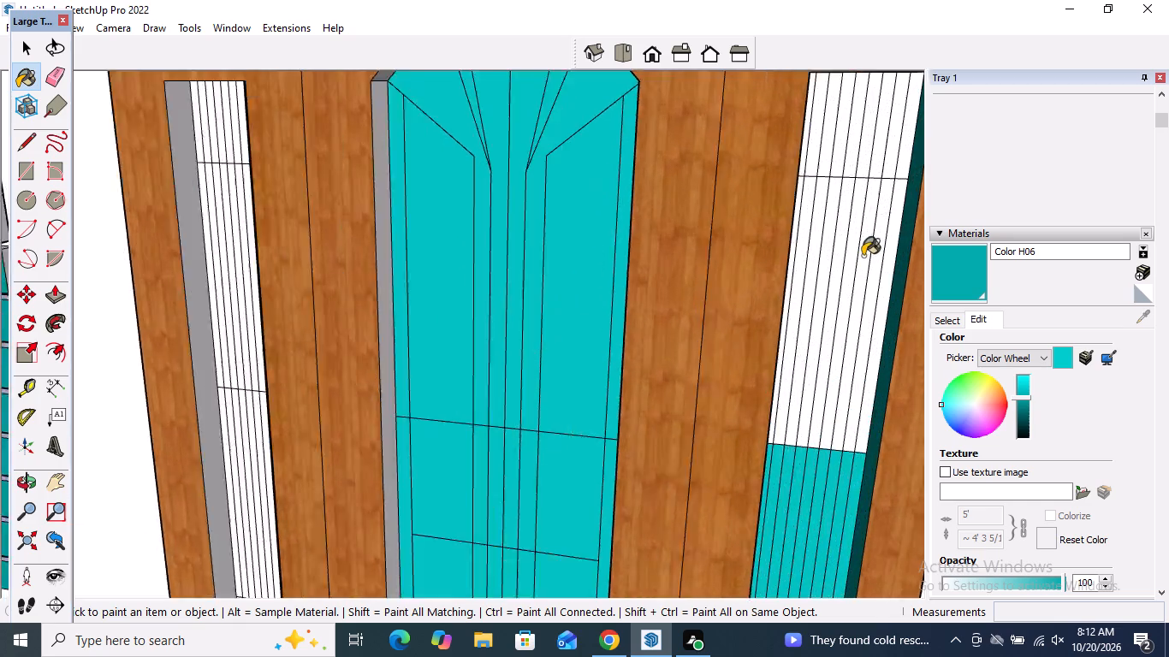
scroll(863, 256, up, 7)
click(889, 324)
click(863, 332)
click(846, 334)
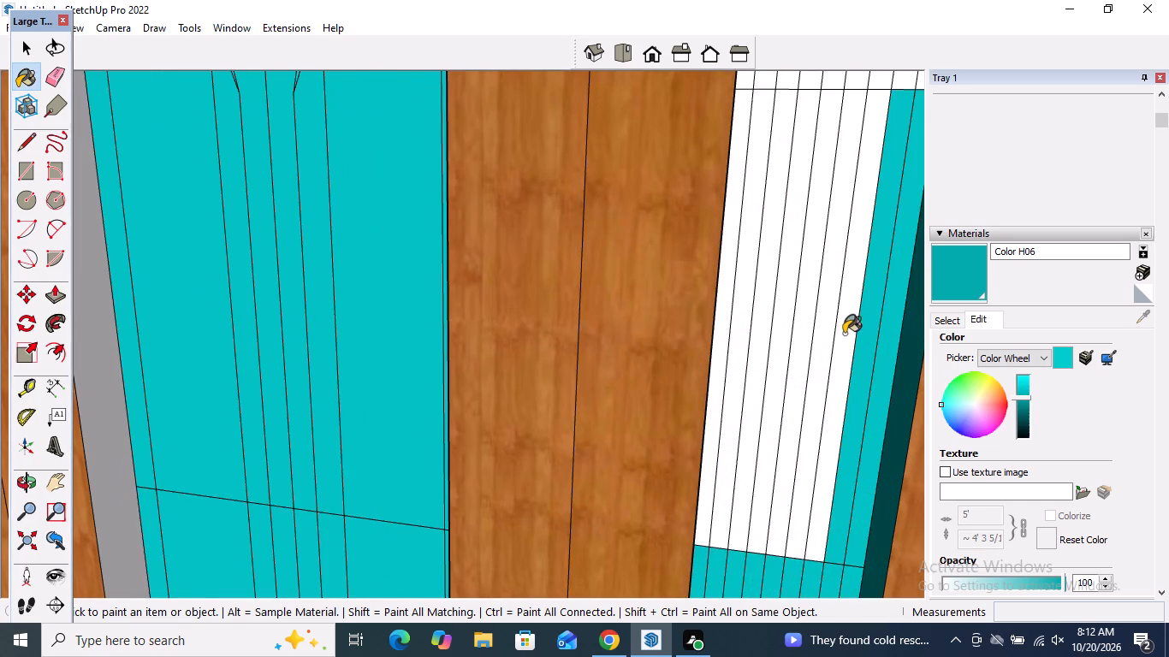
click(816, 330)
click(789, 333)
click(752, 334)
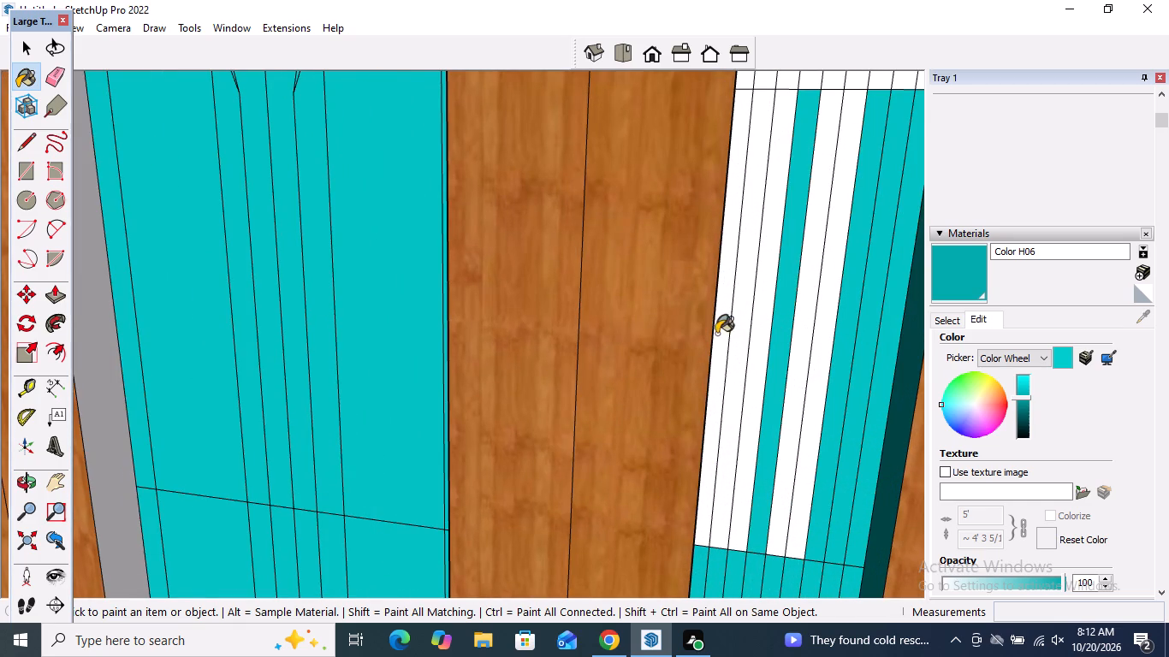
click(716, 334)
click(757, 328)
click(798, 311)
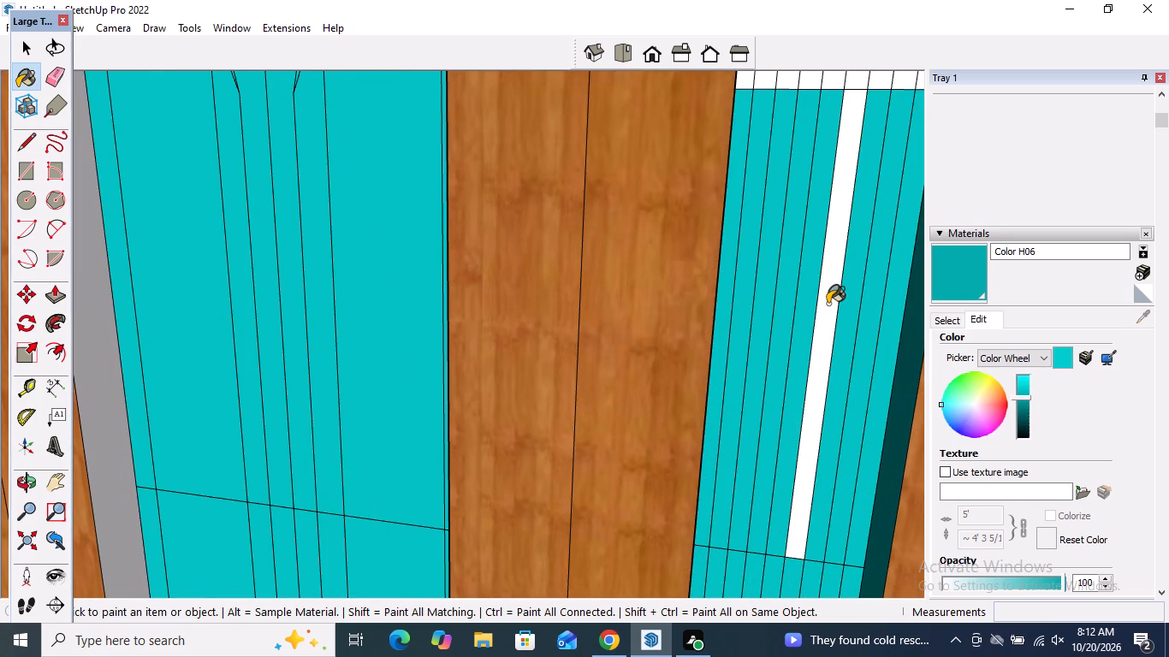
click(828, 304)
Paint all the strips in the top row of the right-hand sidelight with Color H06.
scroll(815, 381, down, 5)
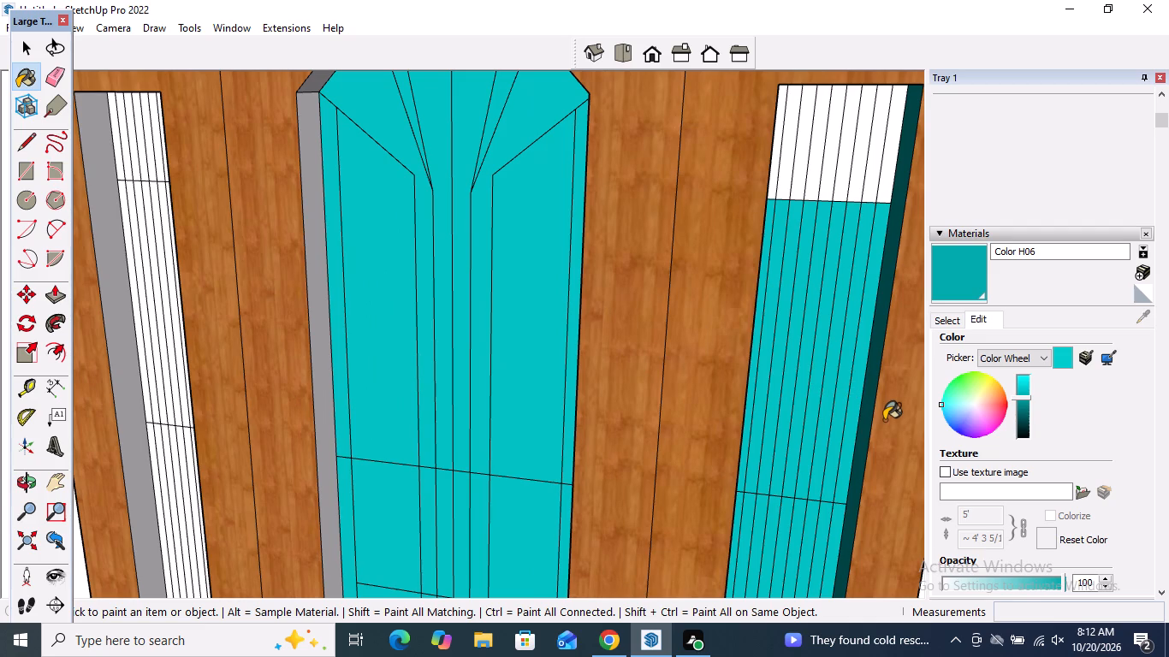
scroll(834, 187, up, 5)
scroll(698, 263, down, 2)
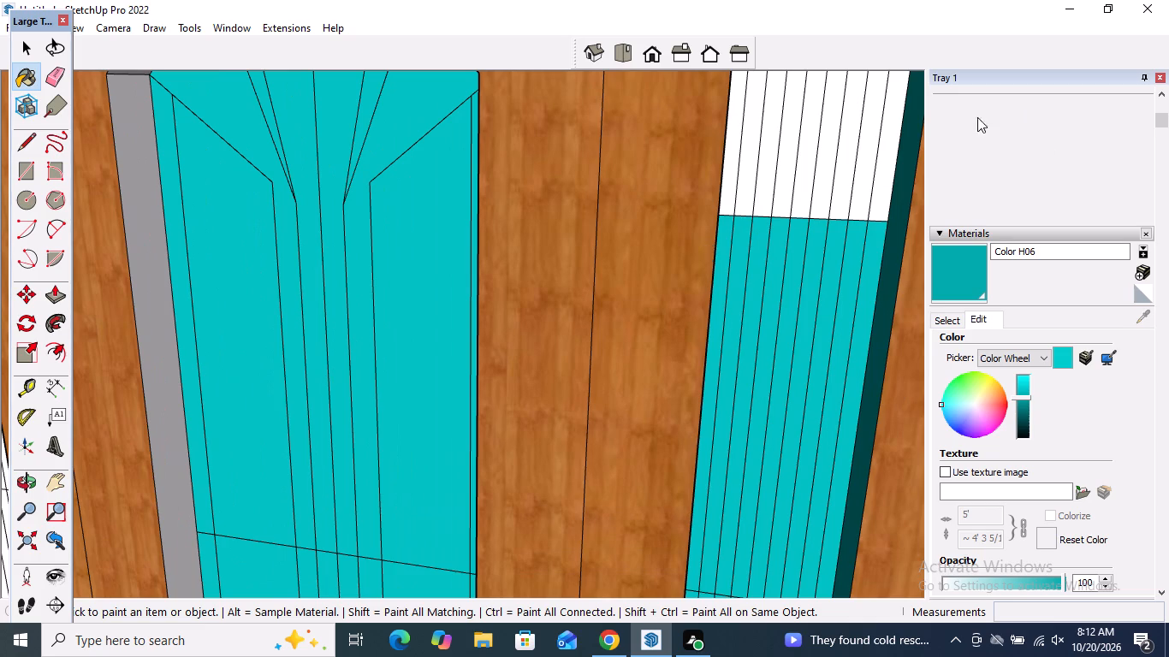
click(889, 175)
click(861, 175)
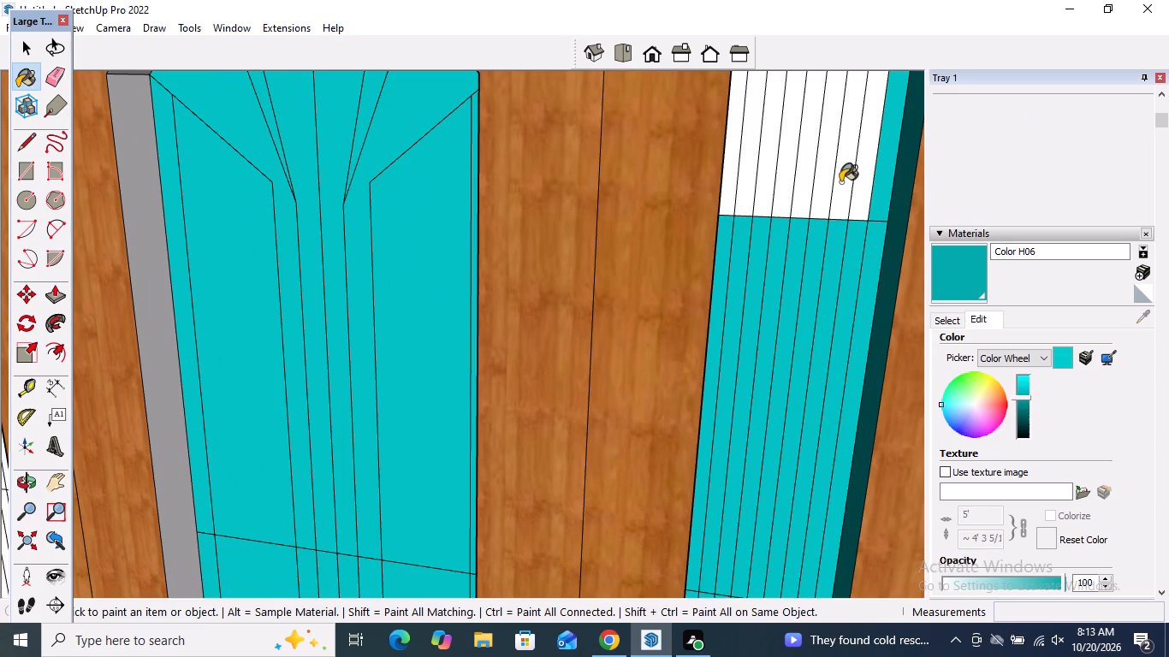
click(839, 182)
click(819, 189)
drag(783, 197, 792, 203)
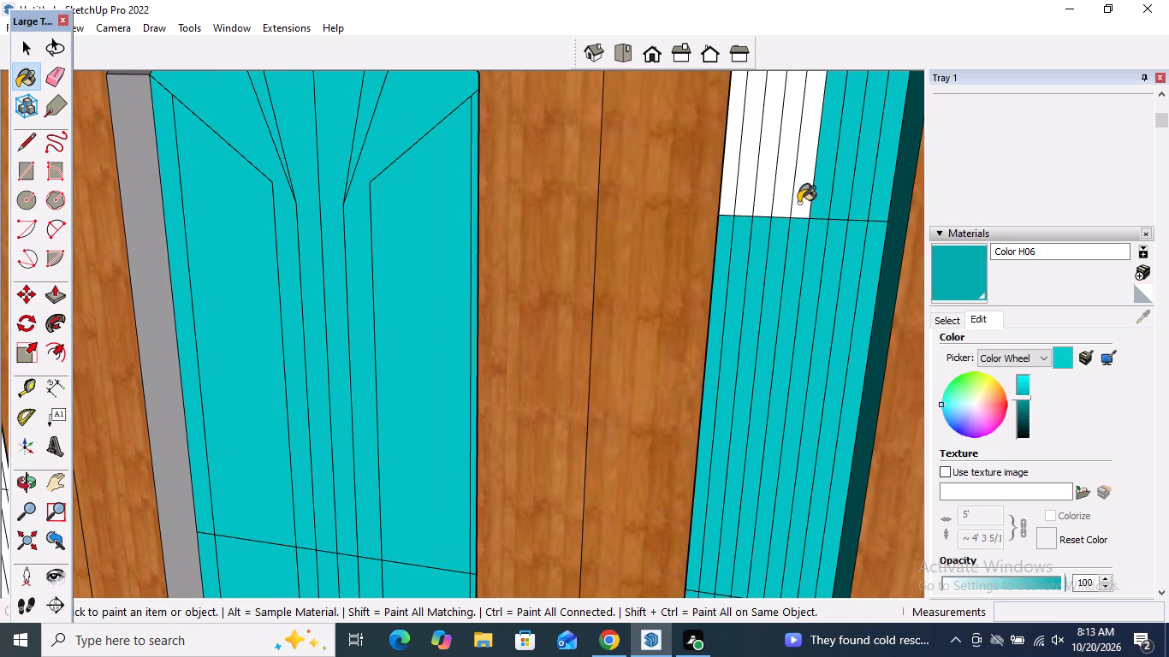
click(798, 200)
click(783, 190)
scroll(786, 166, up, 6)
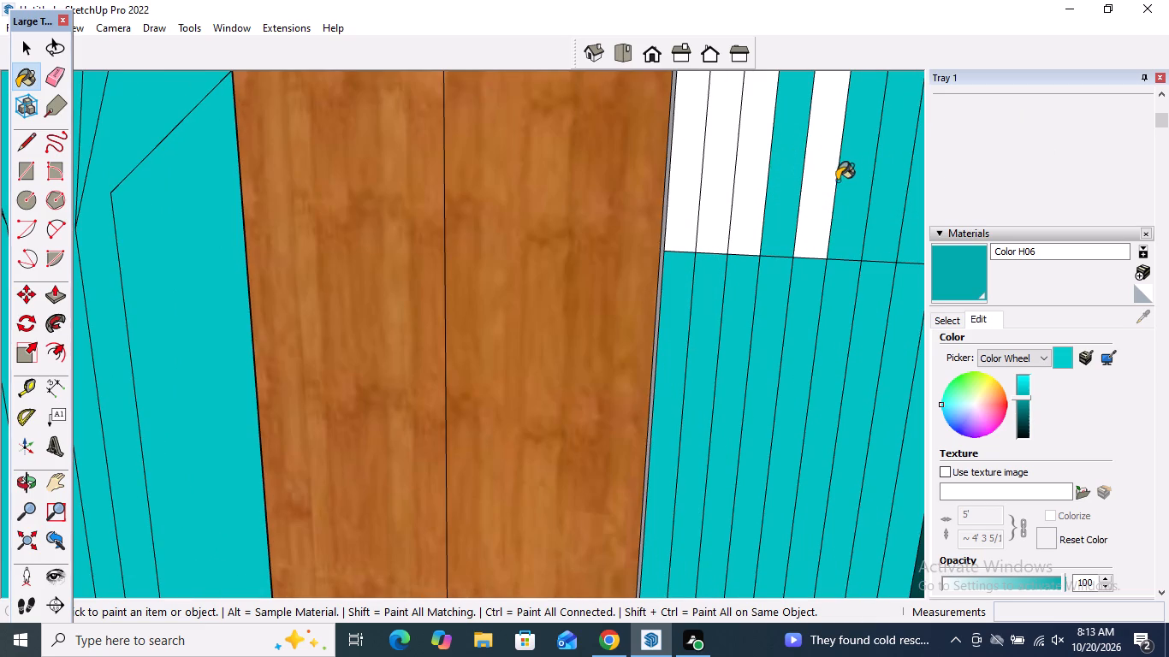
click(818, 183)
click(753, 196)
click(710, 193)
click(685, 194)
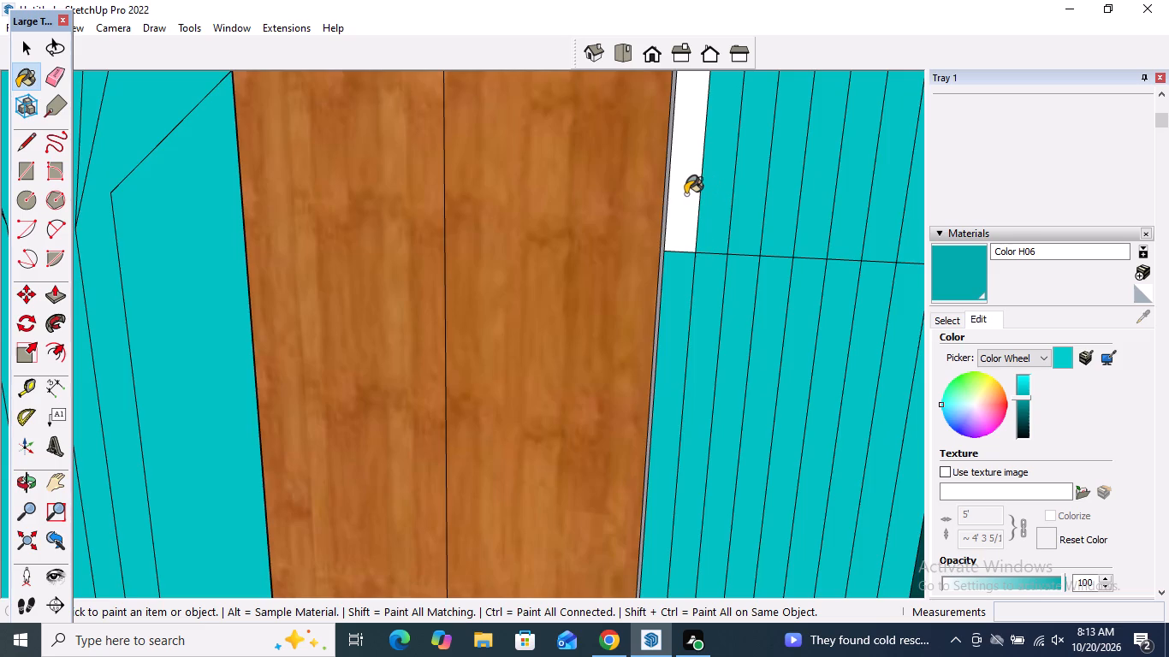
Paint all the strips in the bottom row of the balcony door's left-hand sidelight with Color H06.
scroll(706, 282, down, 13)
scroll(794, 235, down, 6)
scroll(749, 369, down, 2)
scroll(503, 522, up, 3)
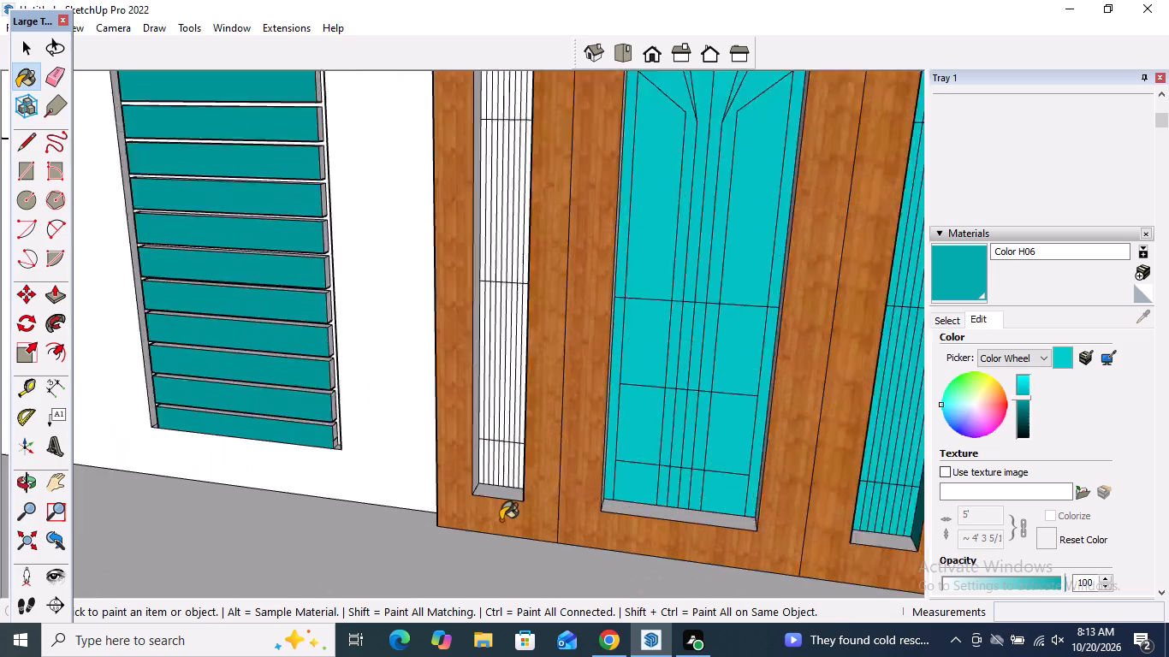
scroll(501, 520, up, 14)
middle_drag(473, 473, 525, 465)
scroll(552, 421, up, 5)
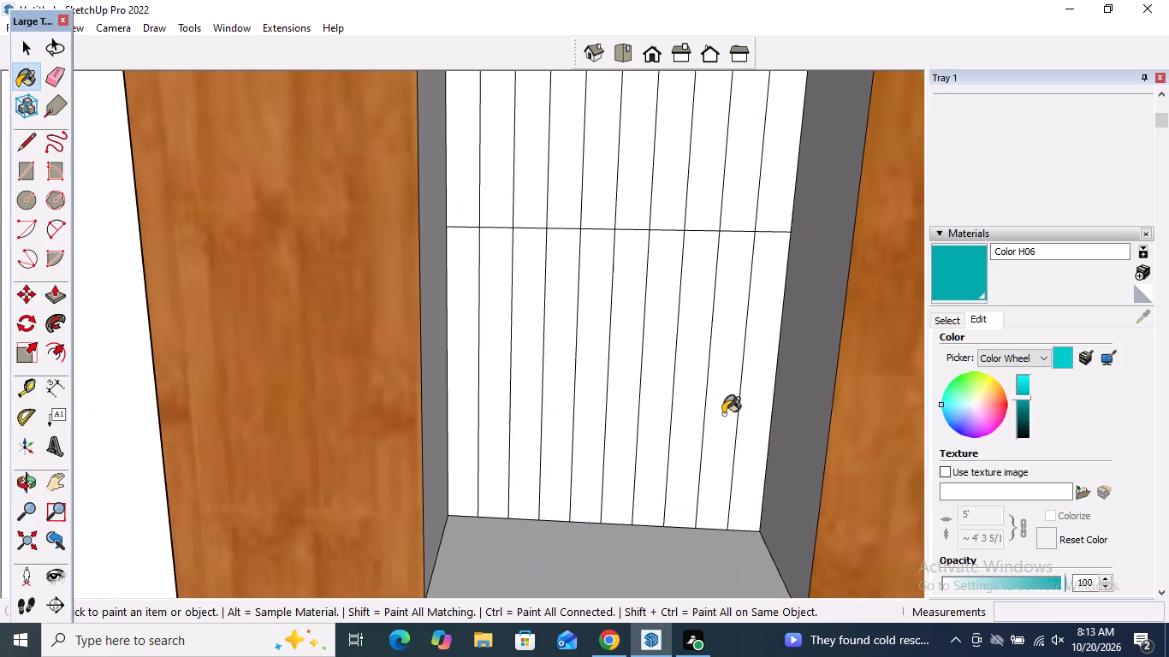
click(765, 398)
click(718, 395)
click(690, 394)
click(660, 400)
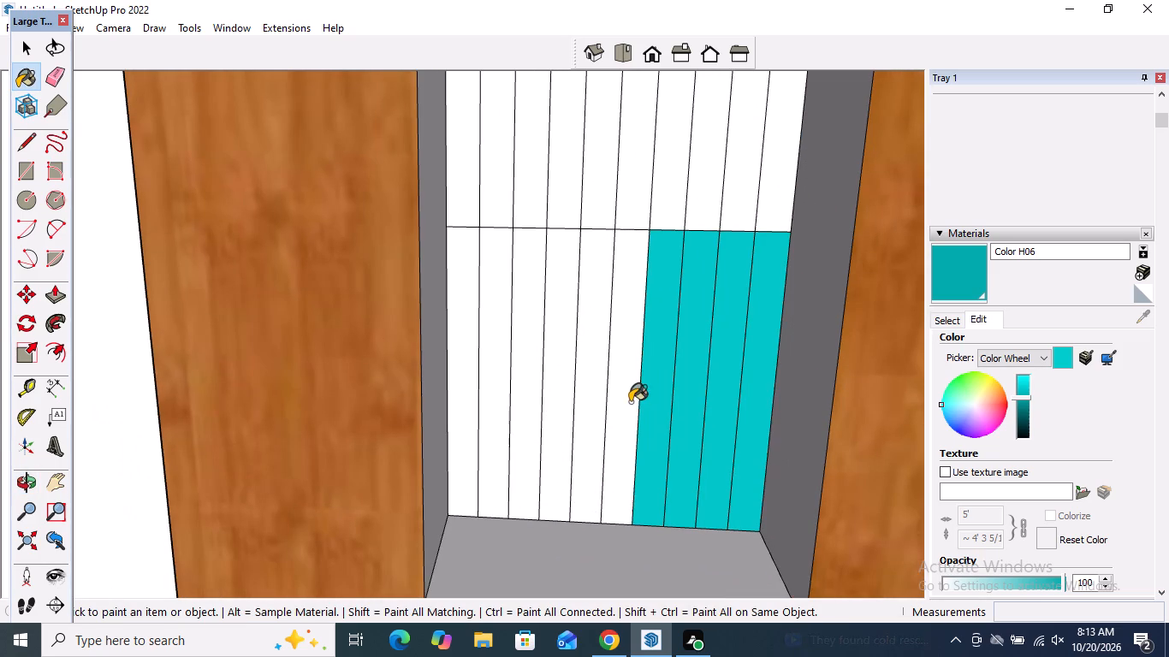
click(630, 402)
click(598, 407)
click(558, 414)
click(528, 423)
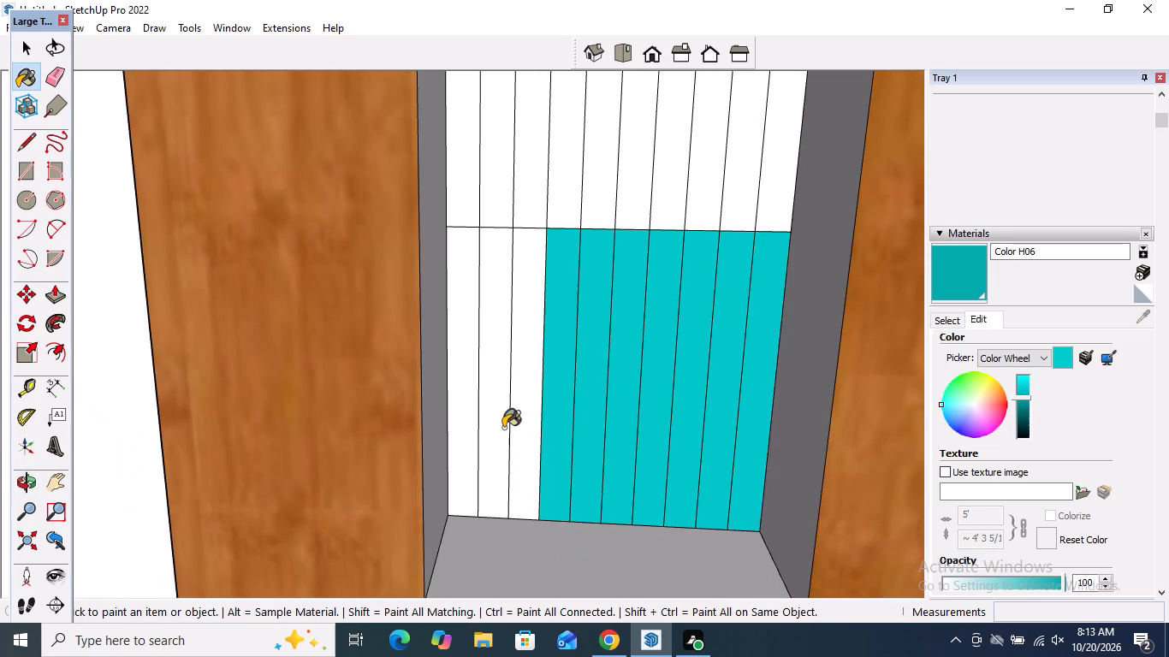
click(503, 429)
click(472, 435)
Paint all the strips in the second row from the bottom of the left-hand sidelight with Color H06.
scroll(531, 439, down, 5)
scroll(588, 210, up, 5)
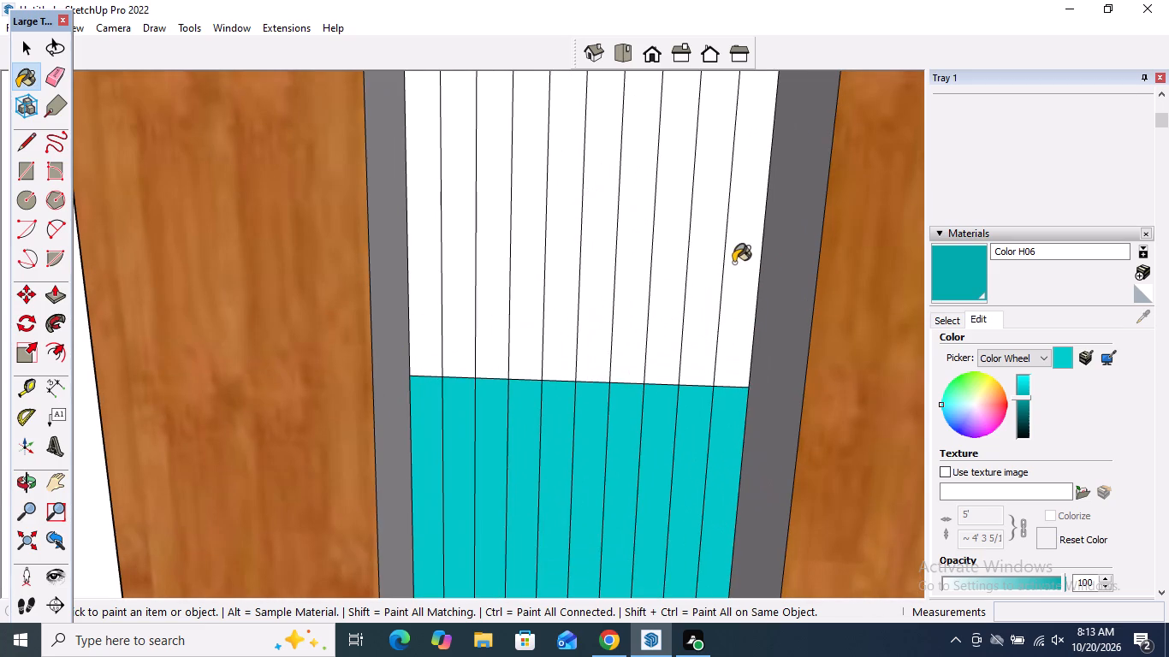
click(734, 263)
click(712, 287)
click(662, 294)
click(636, 299)
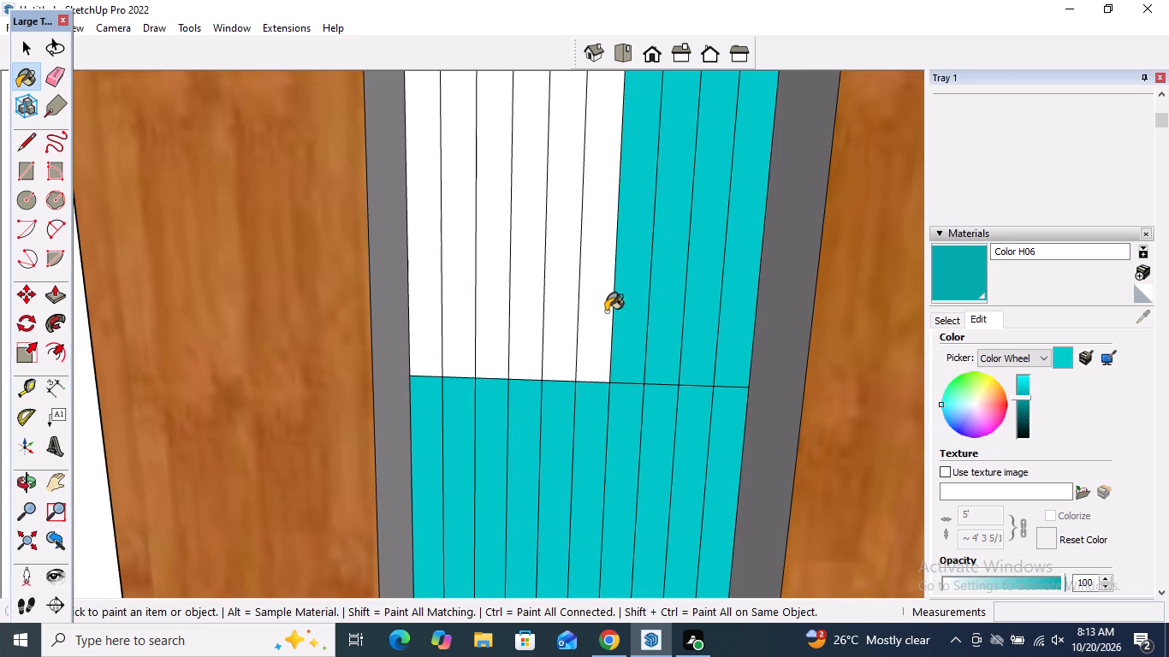
drag(598, 317, 586, 325)
click(552, 330)
click(519, 334)
drag(503, 337, 477, 346)
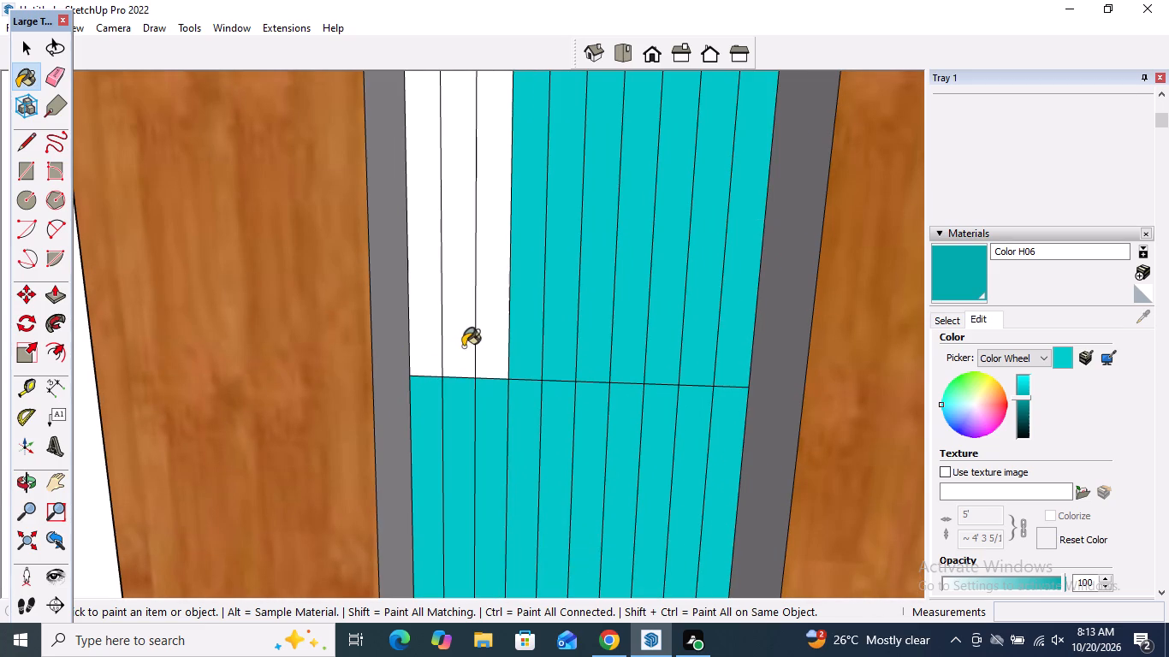
click(463, 346)
drag(426, 346, 440, 346)
click(484, 312)
Paint all the strips in the third row from the bottom of the left-hand sidelight with Color H06.
scroll(520, 417, down, 13)
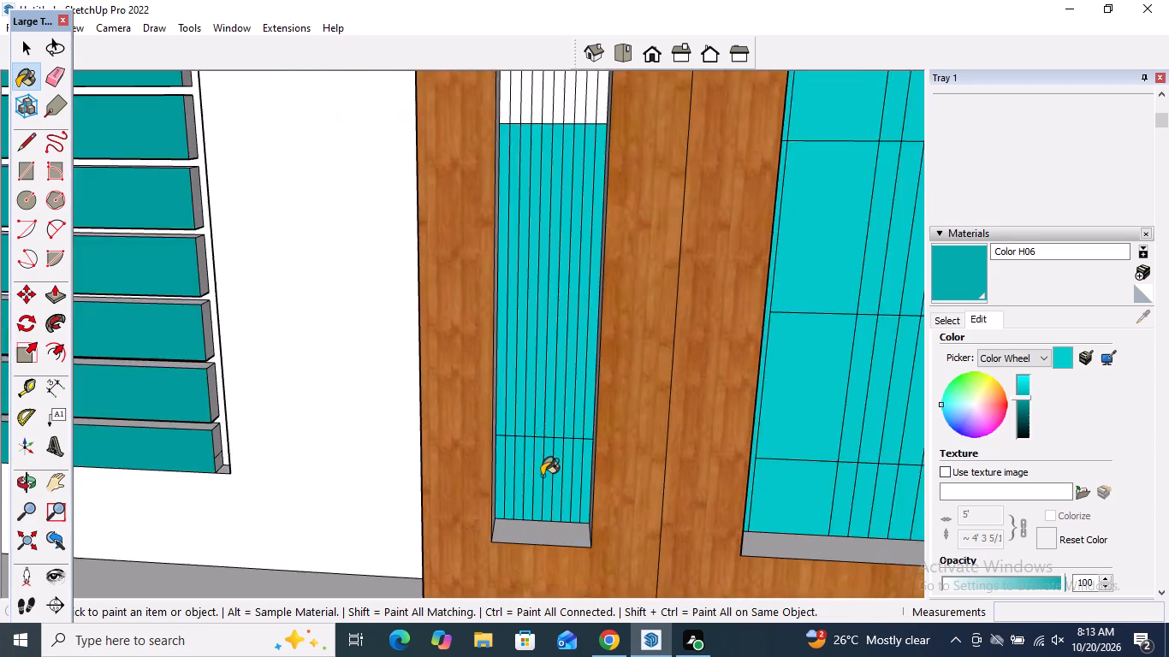
scroll(542, 476, down, 6)
scroll(542, 172, up, 16)
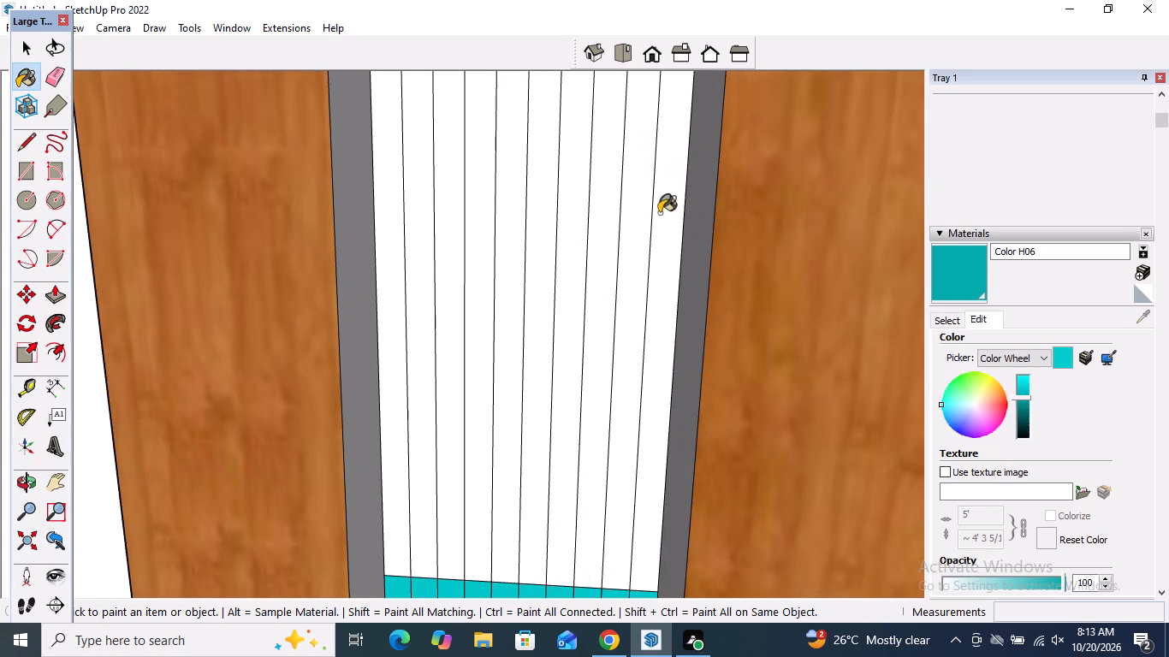
drag(659, 212, 650, 212)
click(642, 212)
drag(604, 225, 619, 228)
click(670, 212)
click(606, 216)
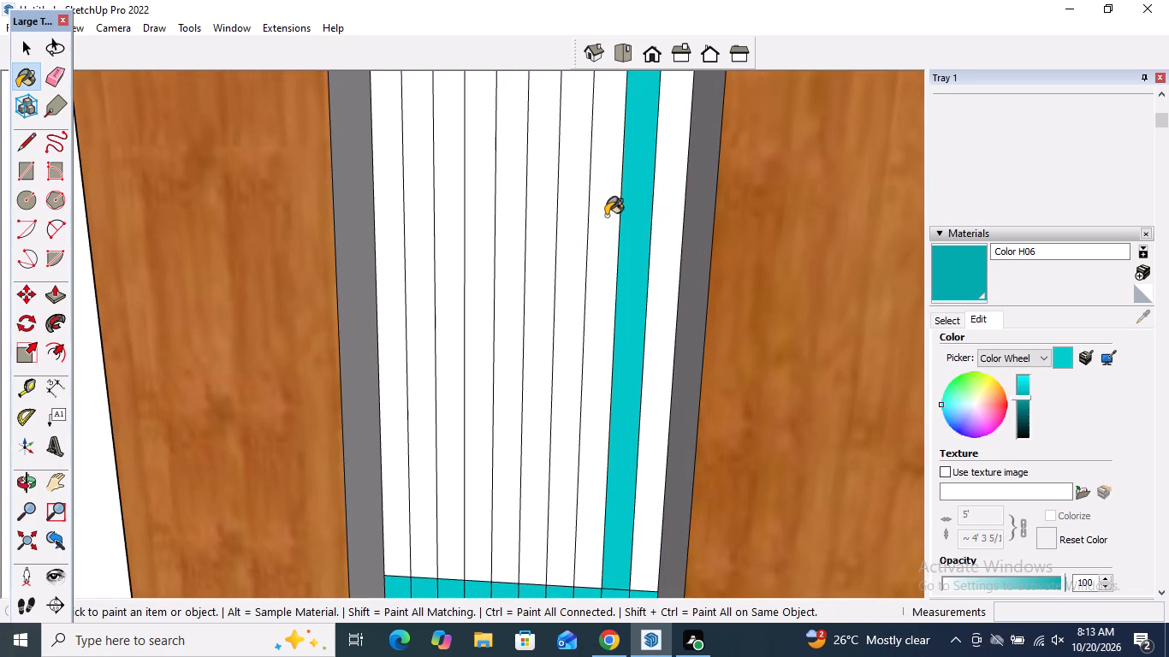
drag(567, 233, 559, 240)
drag(539, 247, 531, 257)
drag(516, 266, 492, 276)
drag(471, 278, 452, 284)
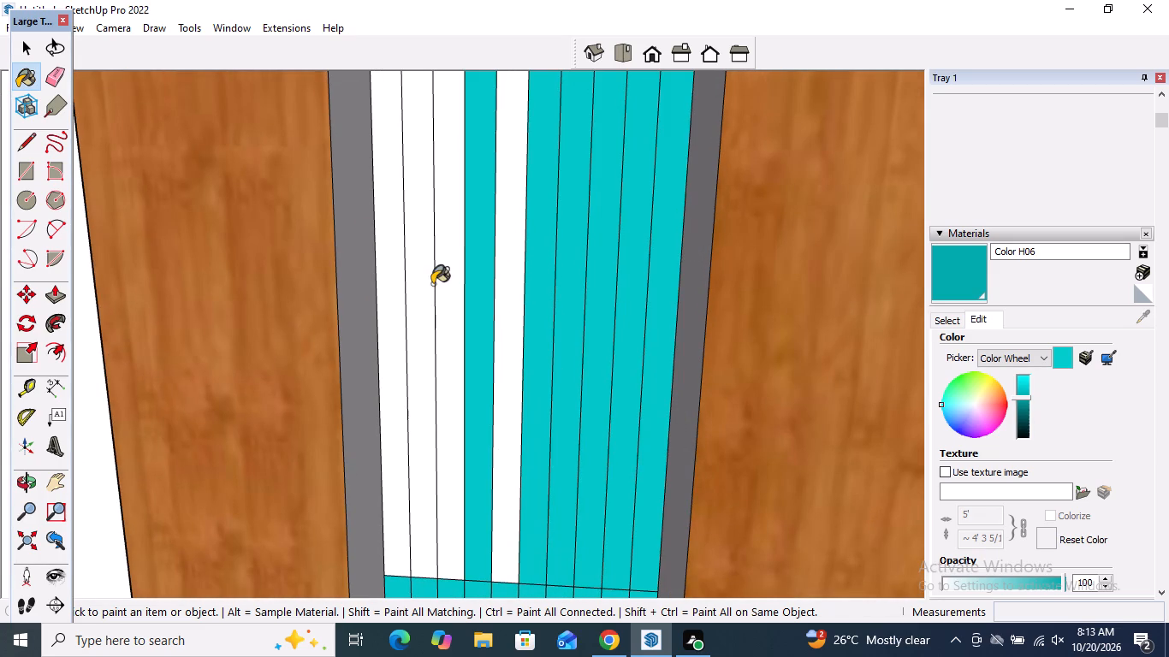
click(431, 285)
drag(424, 286, 394, 289)
click(509, 252)
Paint all the strips in the top row of the balcony door's left-hand sidelight with Color H06.
scroll(573, 348, down, 2)
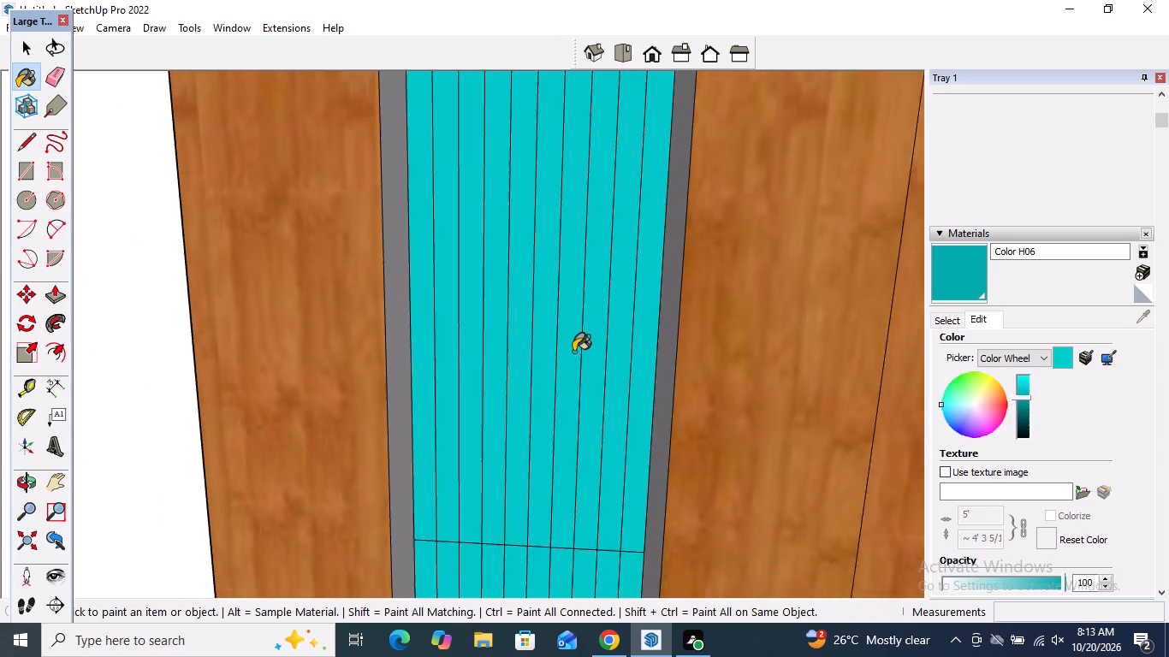
scroll(573, 352, down, 16)
scroll(572, 364, down, 6)
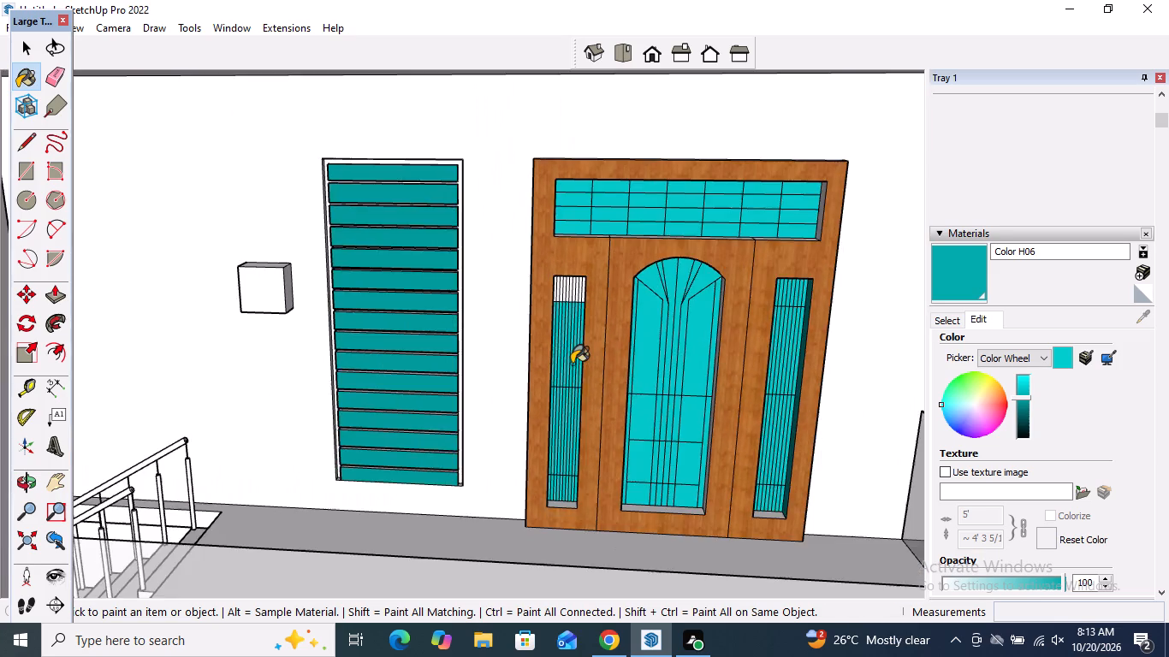
scroll(572, 364, down, 9)
middle_drag(563, 364, 569, 261)
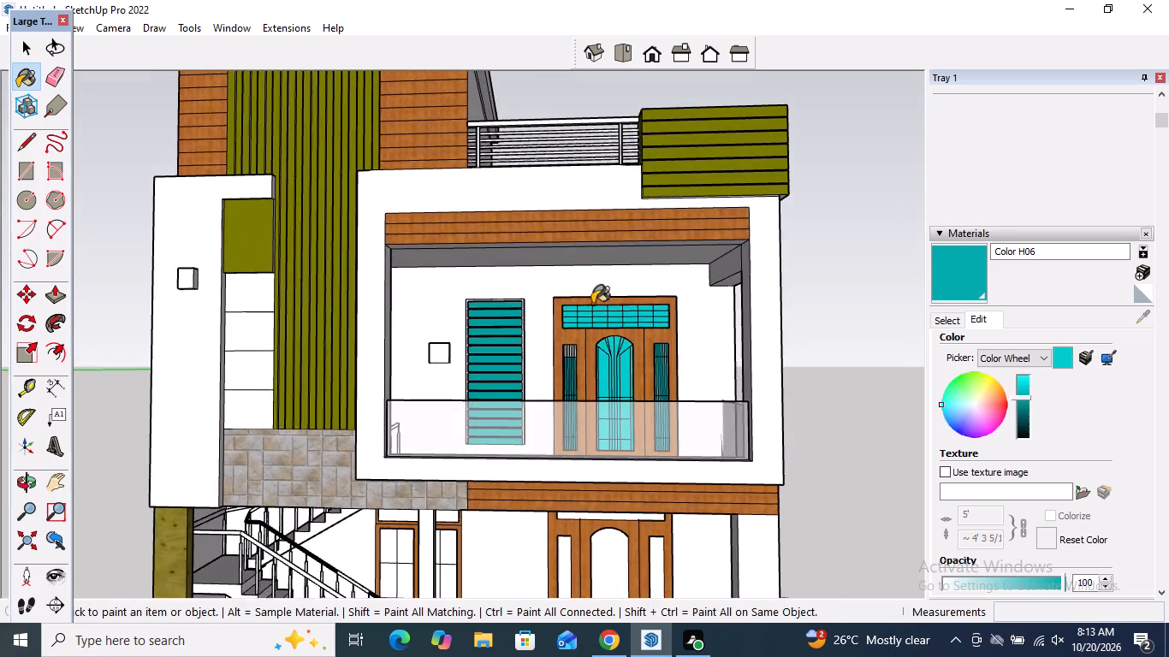
scroll(595, 317, up, 20)
scroll(595, 317, up, 9)
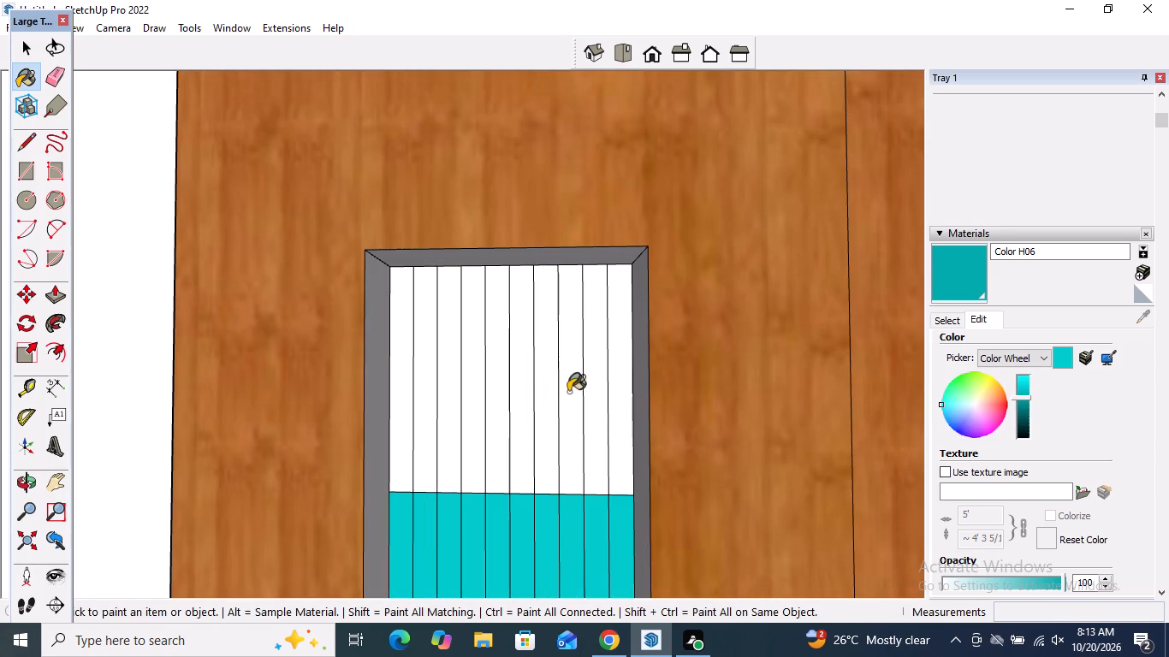
click(629, 364)
click(592, 376)
drag(571, 386, 559, 399)
drag(543, 405, 533, 415)
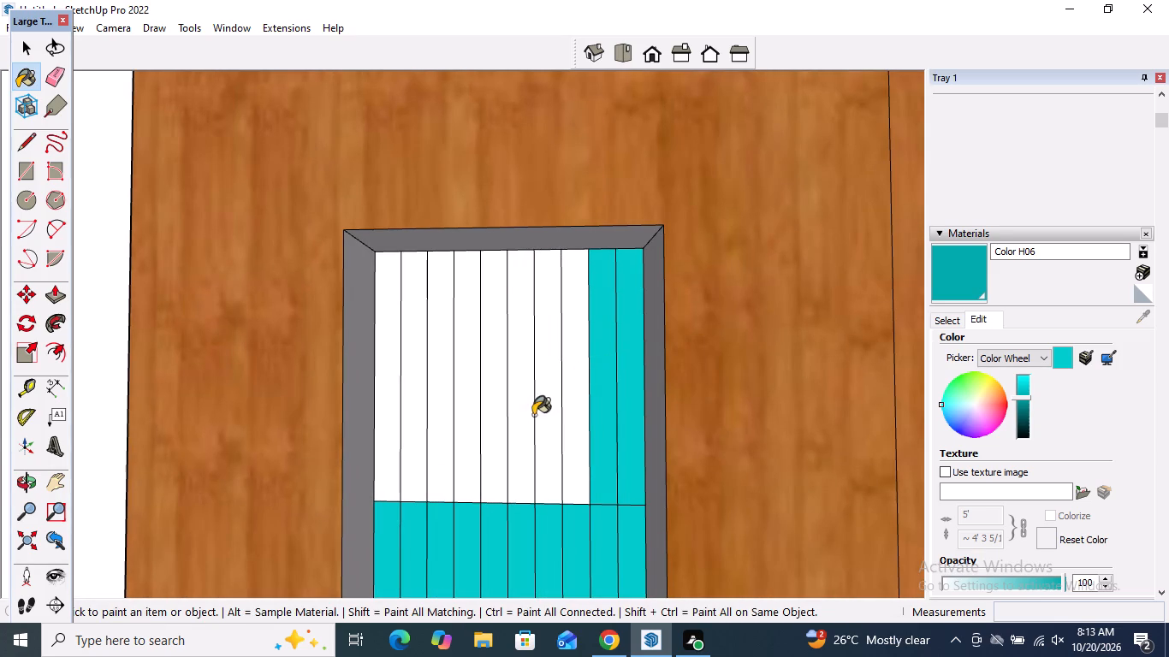
drag(533, 415, 535, 414)
click(517, 421)
drag(472, 432, 447, 441)
click(422, 445)
click(389, 447)
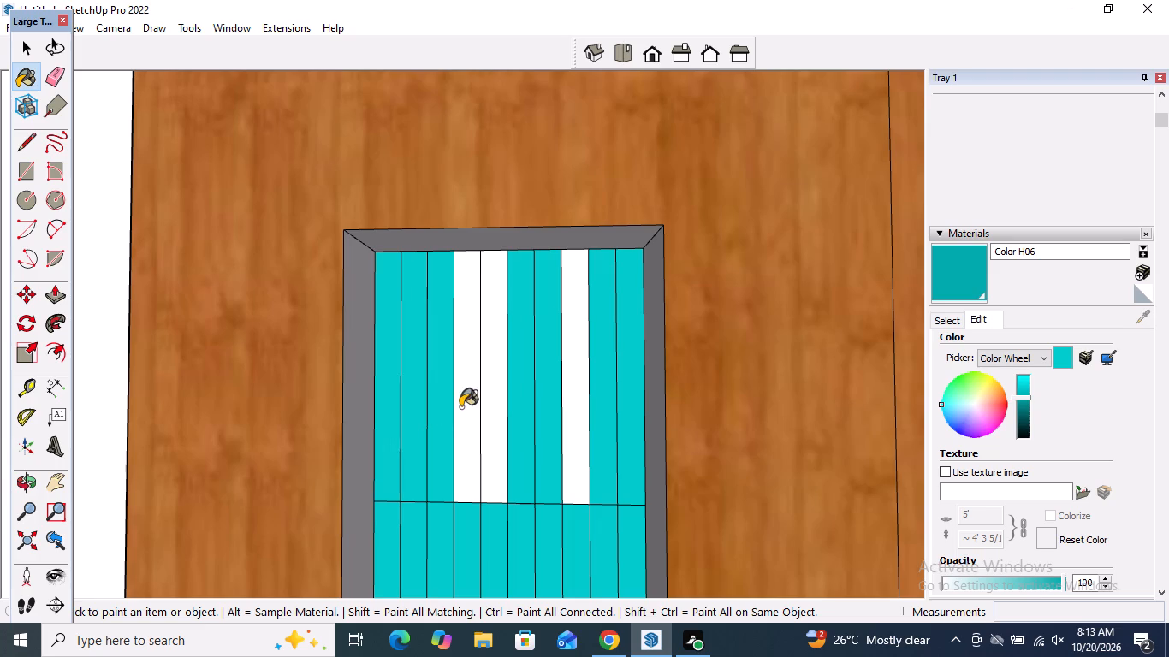
drag(460, 406, 468, 405)
click(492, 390)
click(569, 387)
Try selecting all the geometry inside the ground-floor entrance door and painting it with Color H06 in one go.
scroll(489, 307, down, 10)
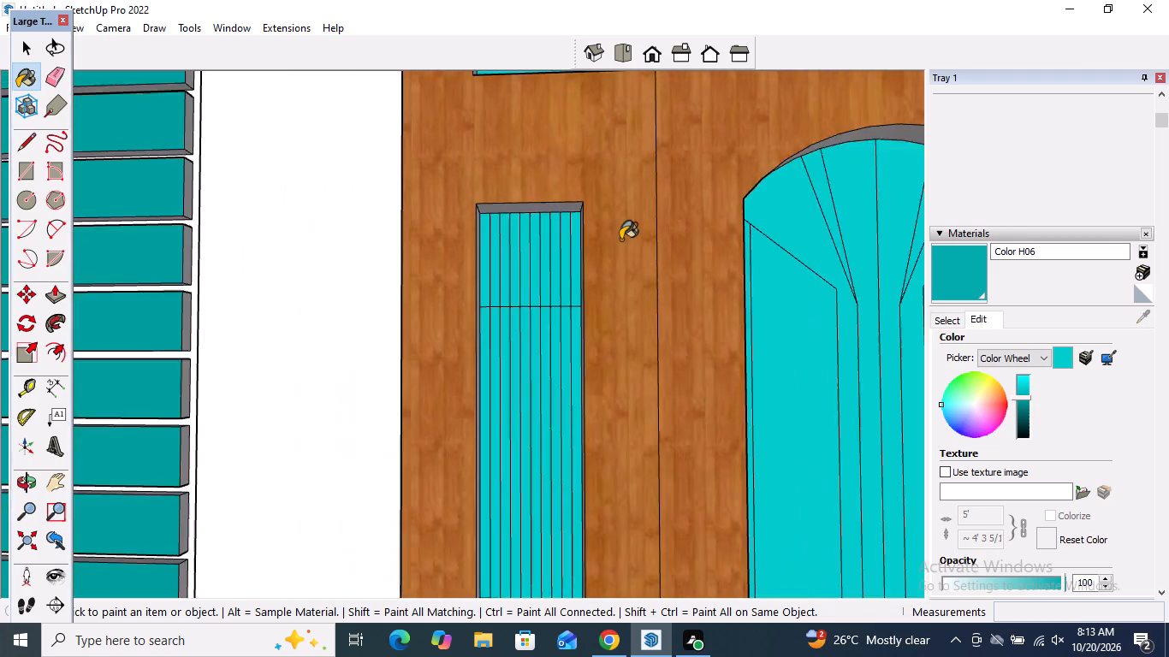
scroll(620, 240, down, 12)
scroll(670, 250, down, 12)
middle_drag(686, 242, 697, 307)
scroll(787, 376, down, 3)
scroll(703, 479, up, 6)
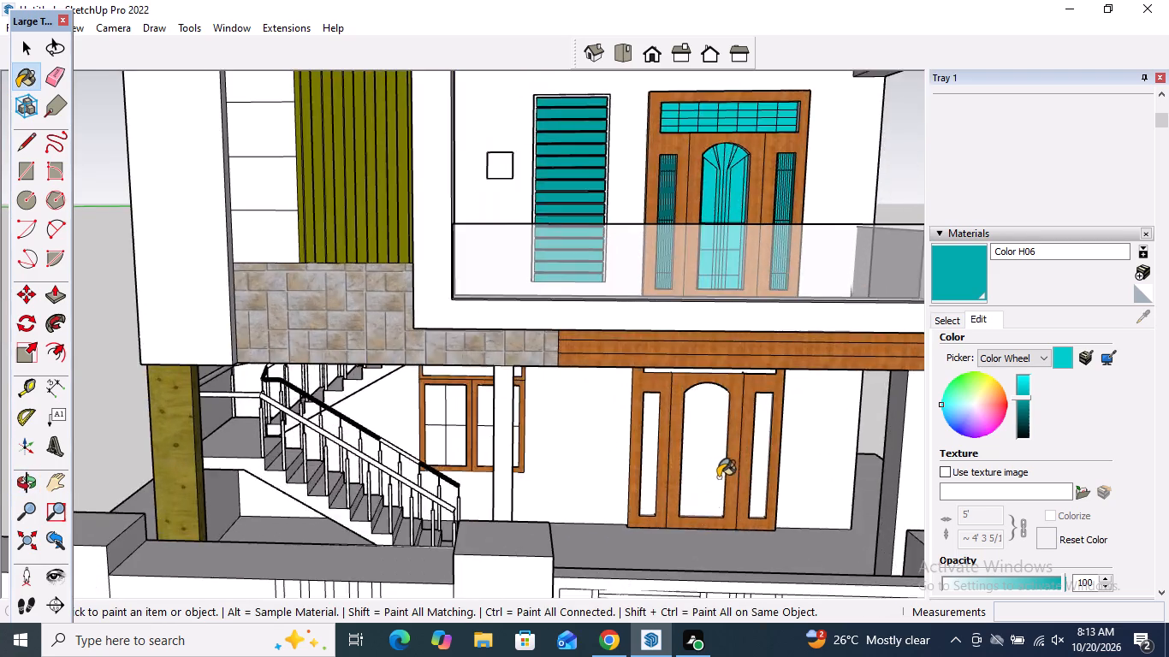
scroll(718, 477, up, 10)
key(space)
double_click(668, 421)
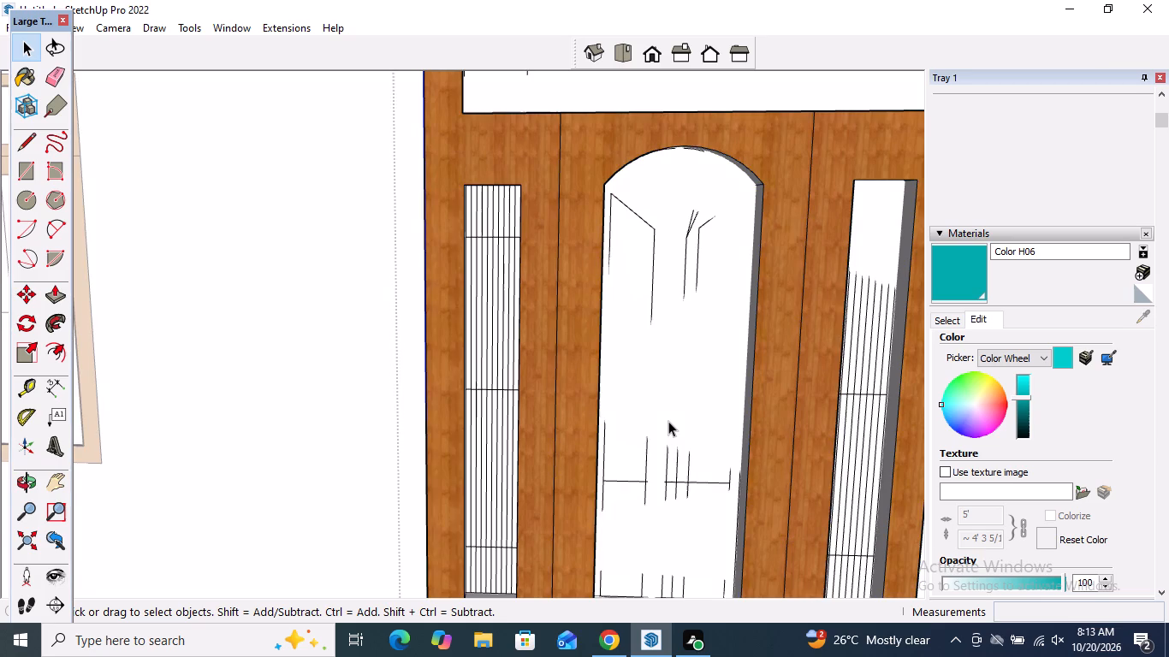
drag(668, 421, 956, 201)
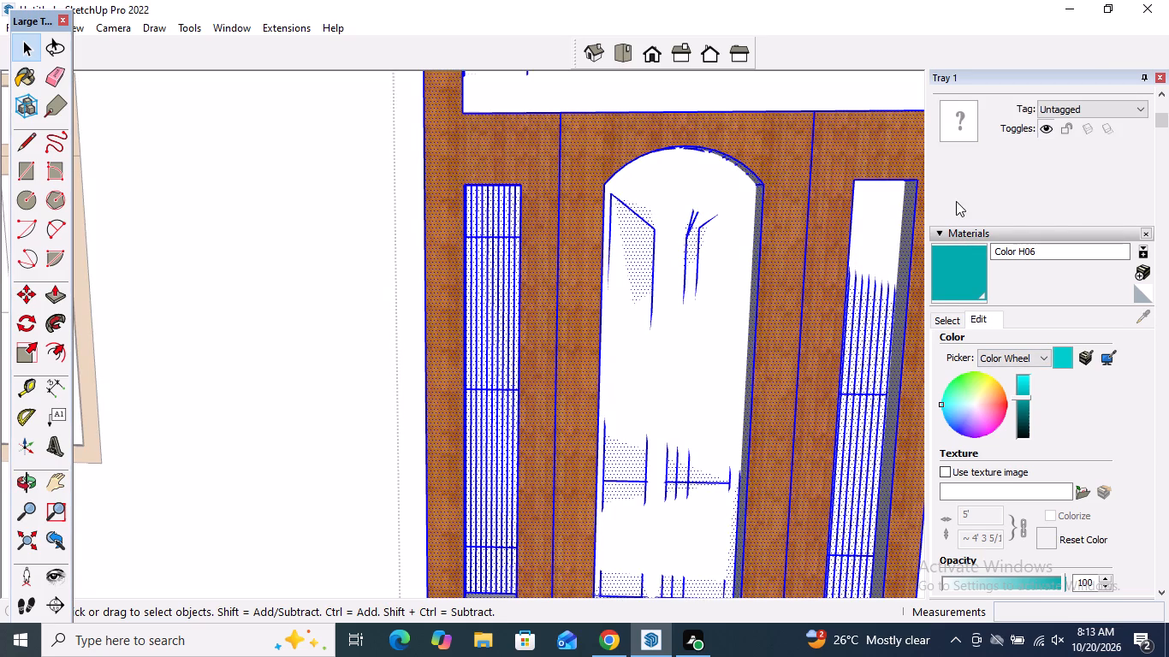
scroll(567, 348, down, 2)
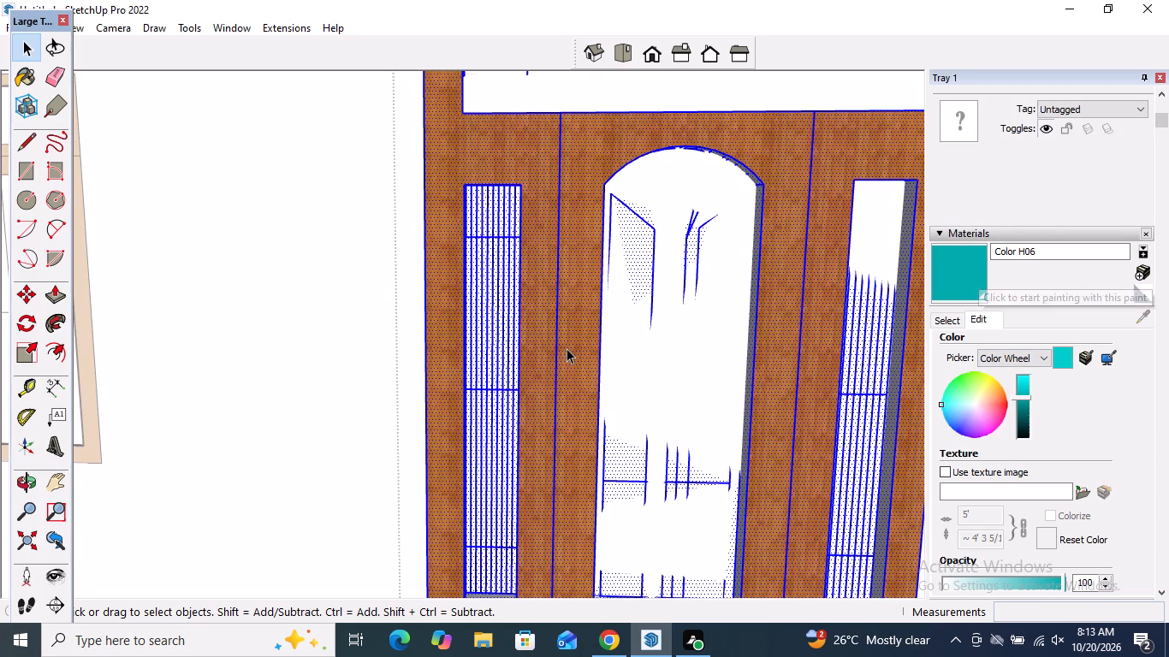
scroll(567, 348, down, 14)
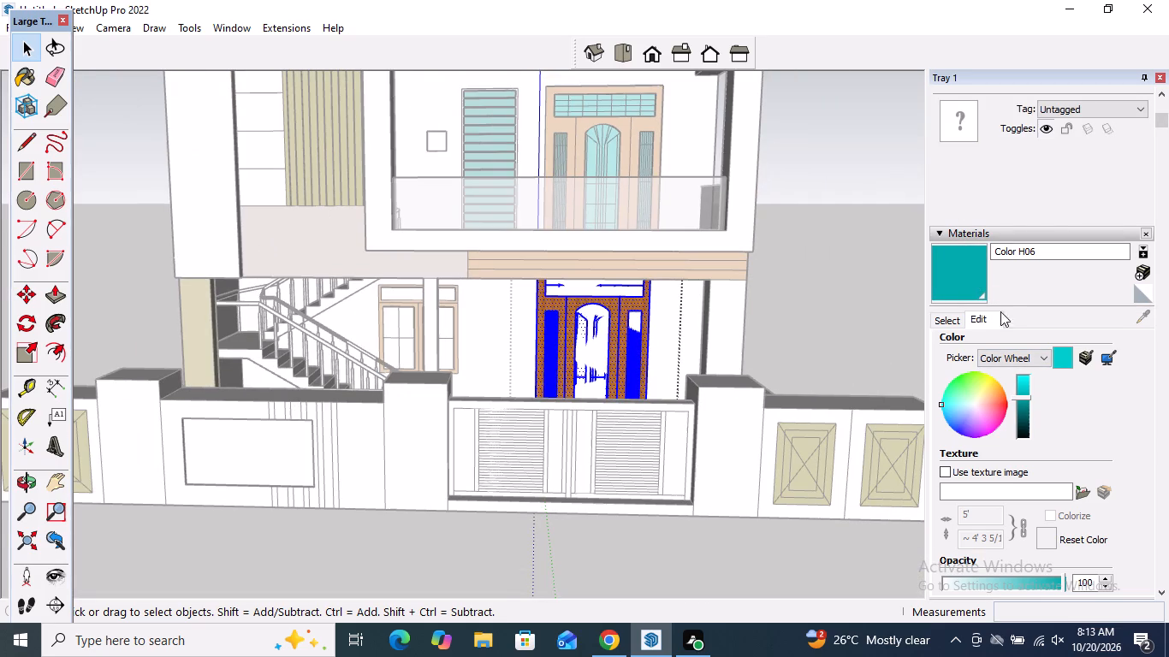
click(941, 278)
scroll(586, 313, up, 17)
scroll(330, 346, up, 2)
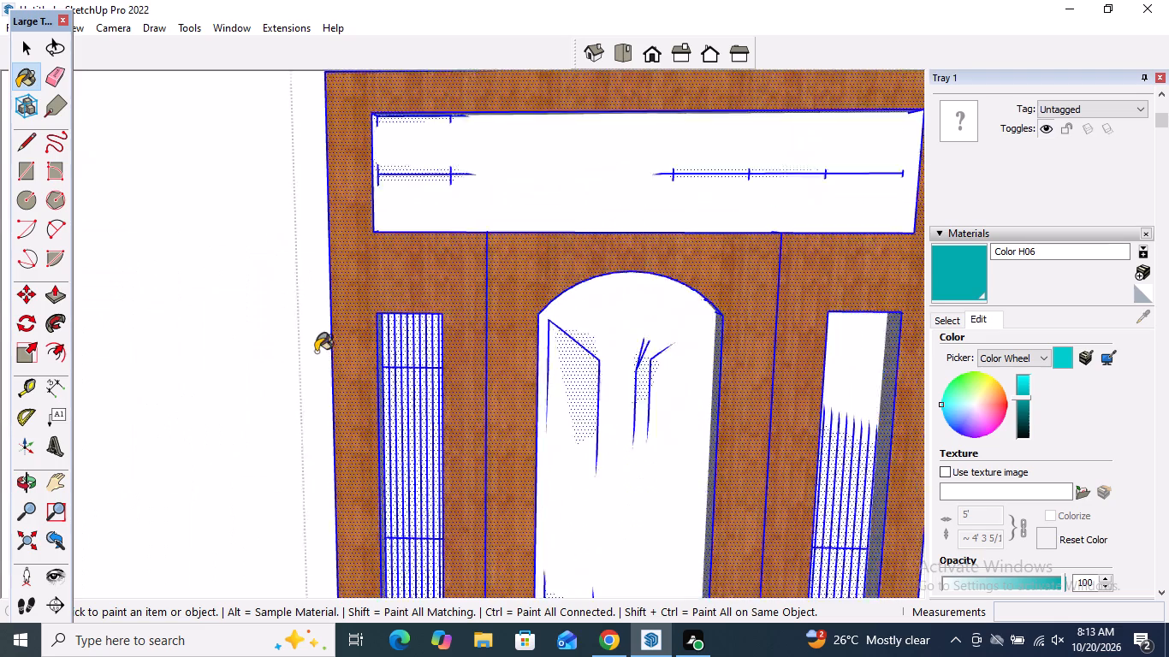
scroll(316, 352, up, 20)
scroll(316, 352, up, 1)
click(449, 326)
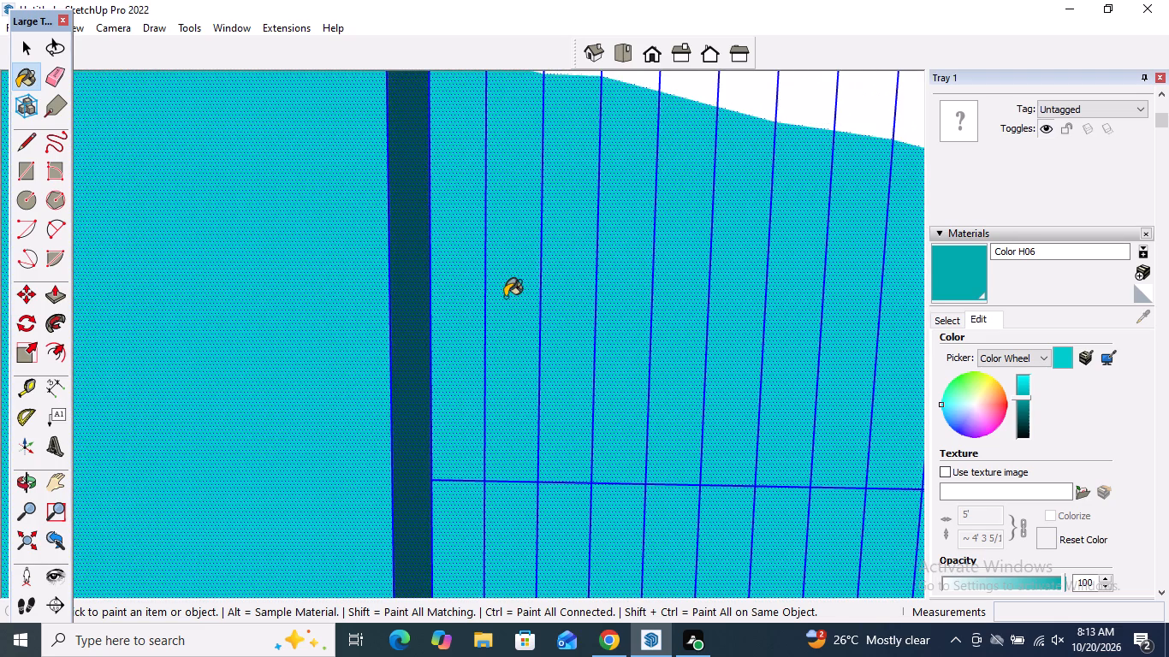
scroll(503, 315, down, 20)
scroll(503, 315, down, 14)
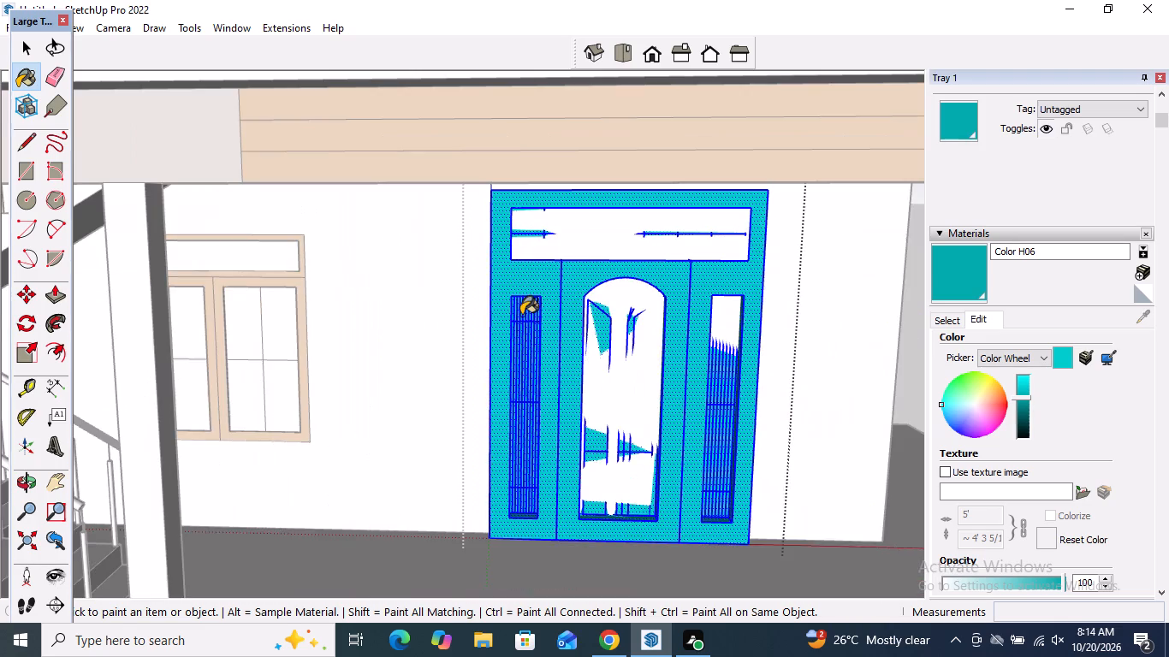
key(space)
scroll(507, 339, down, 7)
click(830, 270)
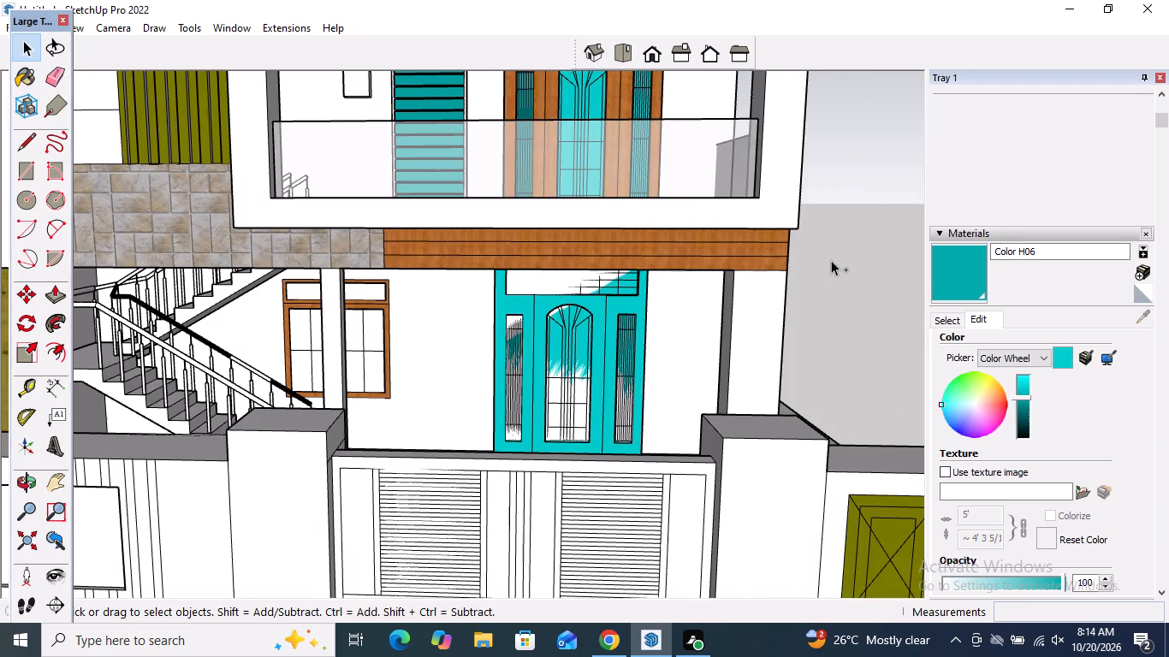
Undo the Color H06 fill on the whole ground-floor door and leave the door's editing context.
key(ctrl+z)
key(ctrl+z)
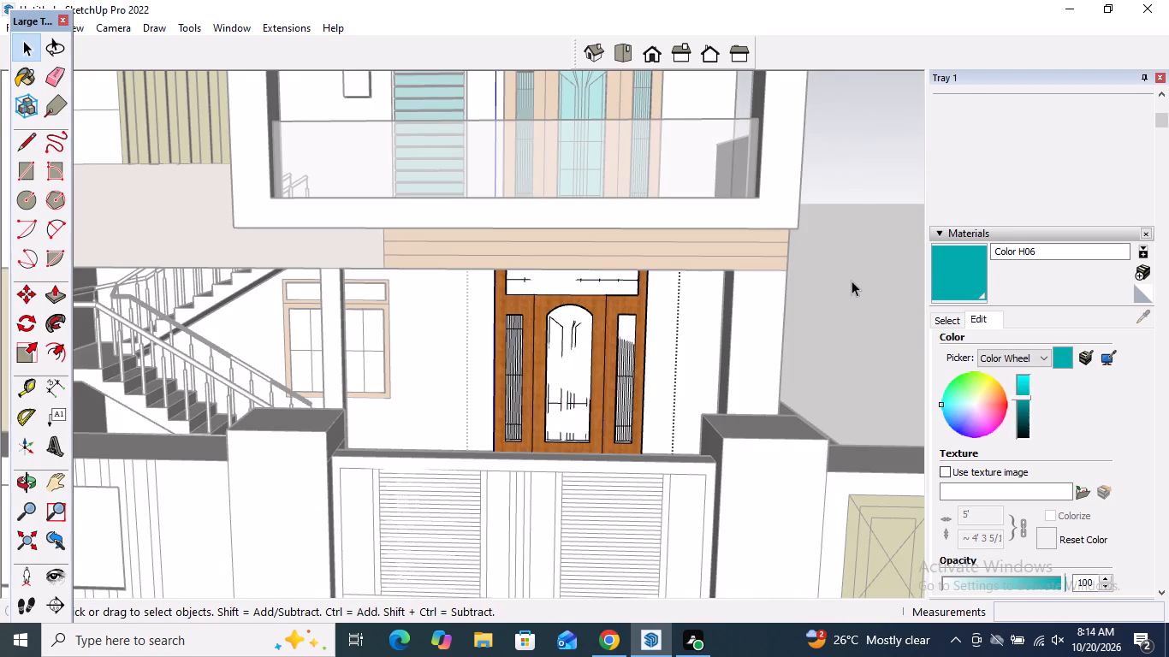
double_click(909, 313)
Open the ground-floor door for editing and paint all strips in its left-hand sidelight's second row from the top with Color H06.
scroll(566, 361, up, 4)
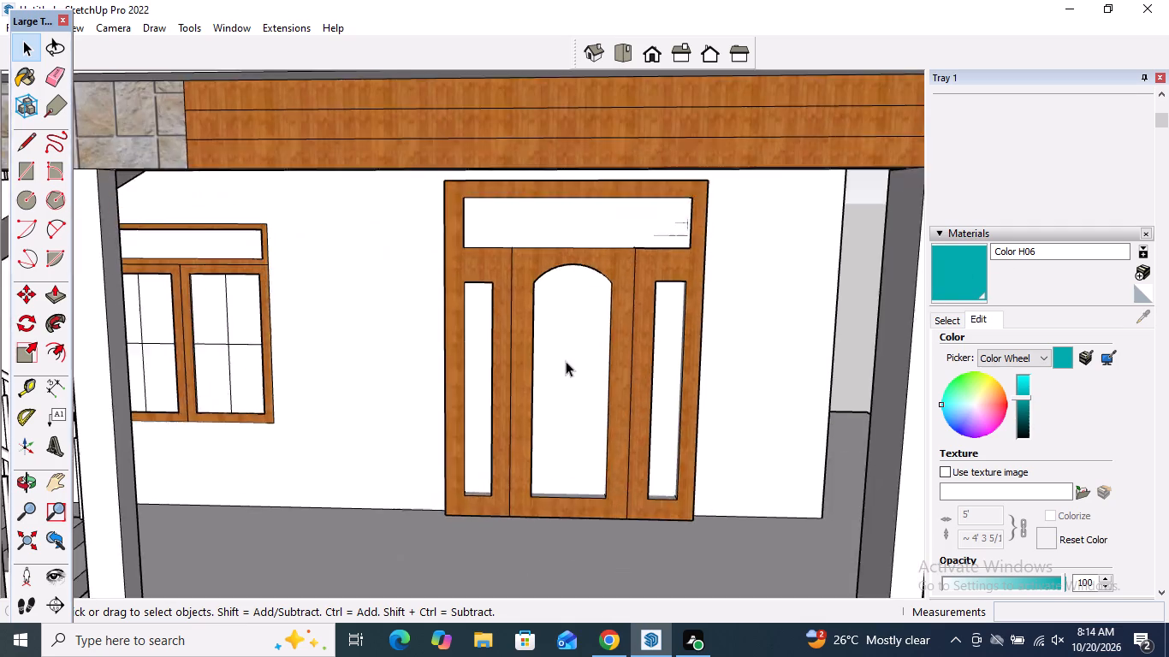
scroll(566, 361, up, 6)
click(503, 357)
double_click(503, 357)
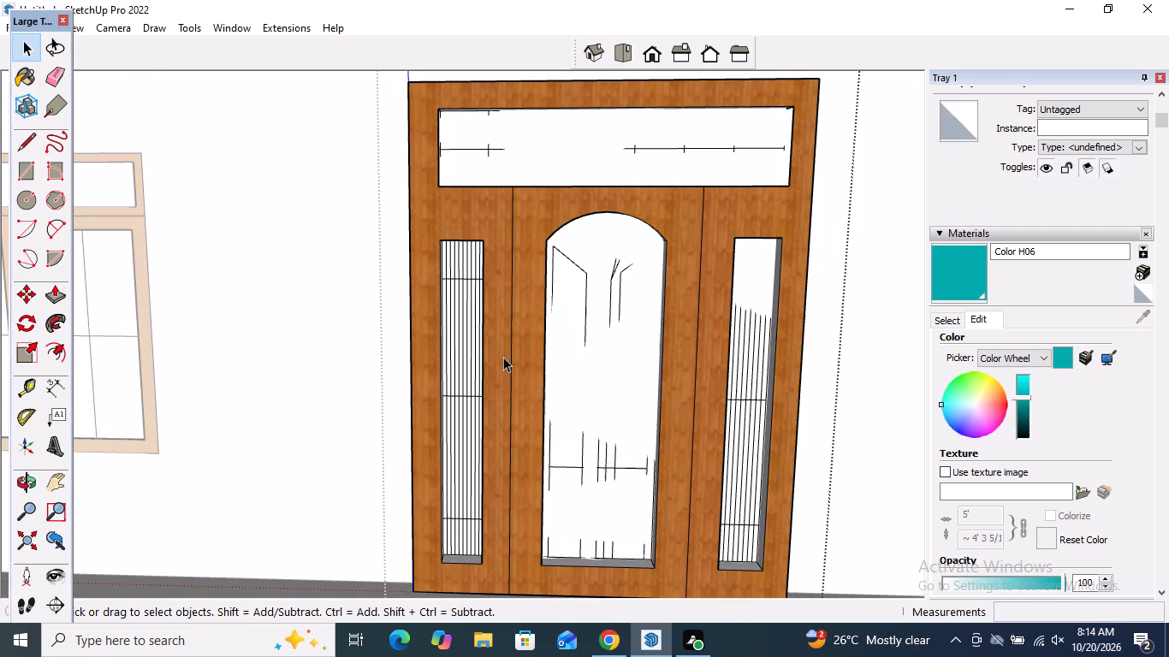
click(964, 260)
scroll(465, 340, up, 4)
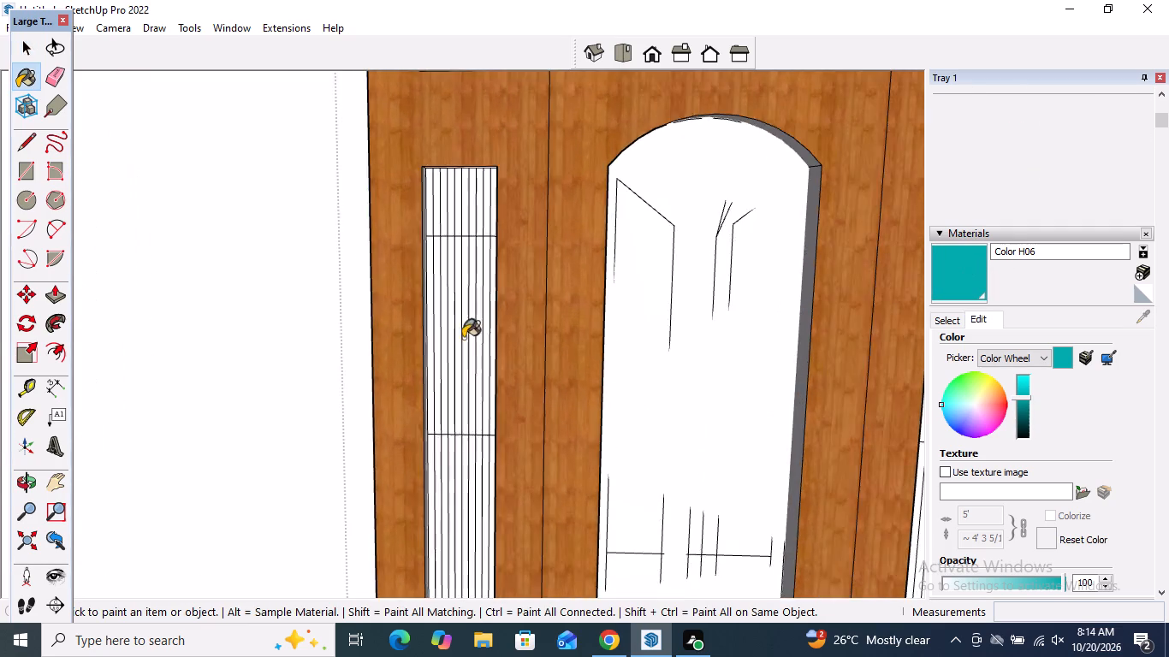
scroll(463, 338, up, 11)
scroll(359, 308, up, 6)
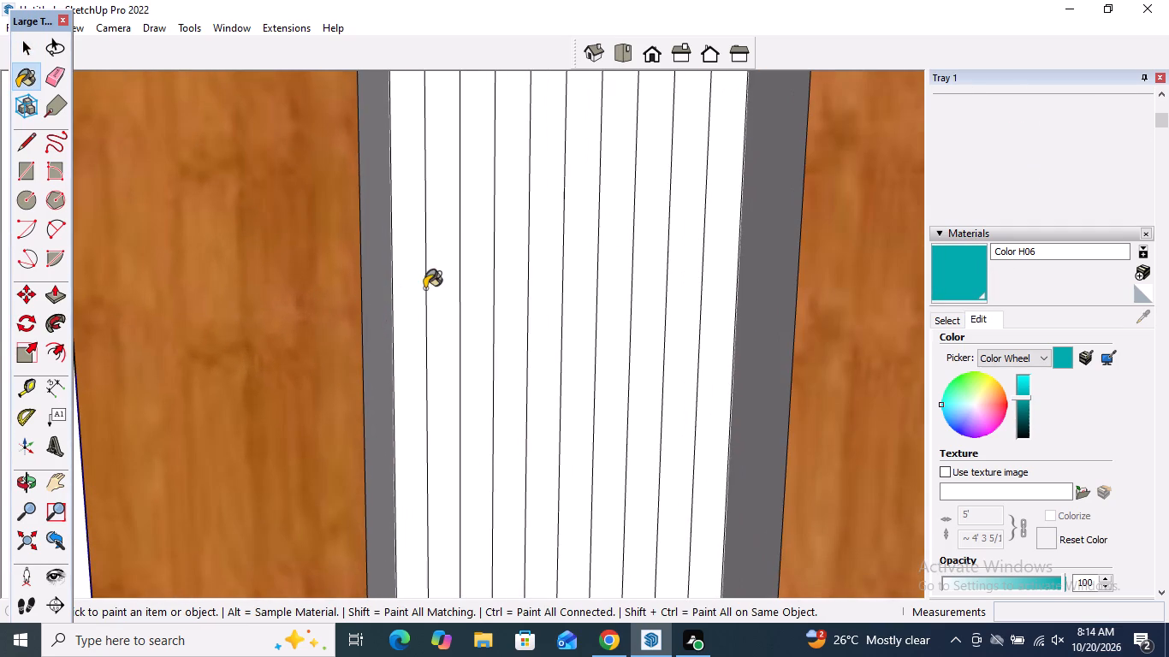
drag(406, 287, 415, 299)
drag(439, 294, 453, 299)
click(478, 298)
click(506, 295)
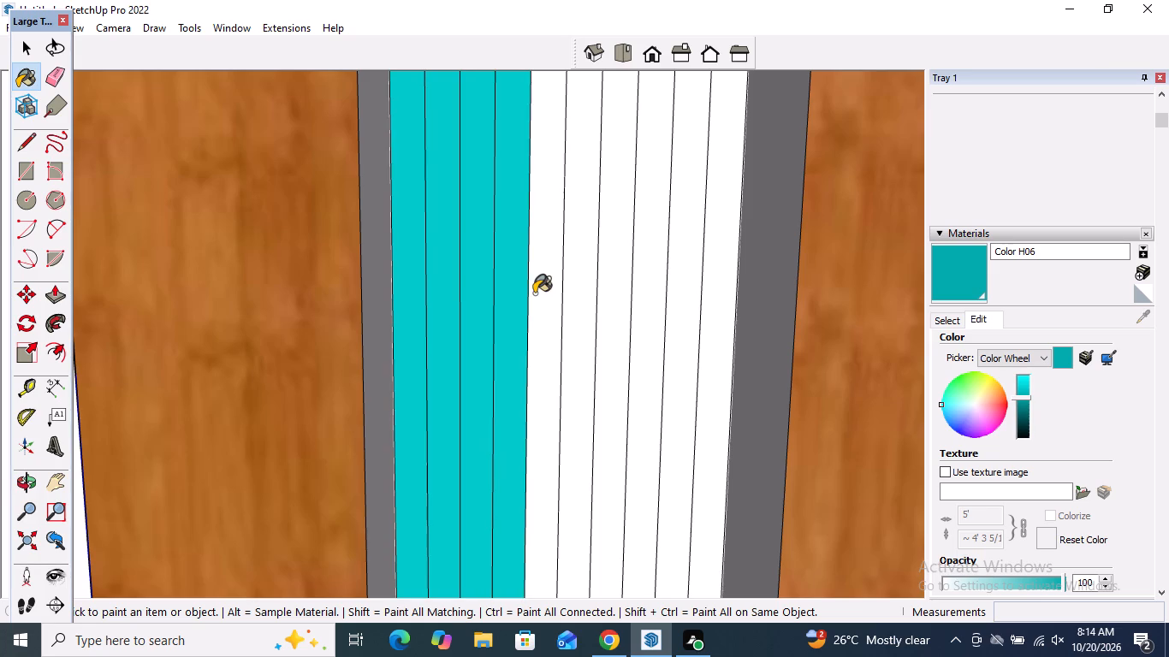
click(534, 293)
click(580, 294)
click(609, 295)
click(640, 286)
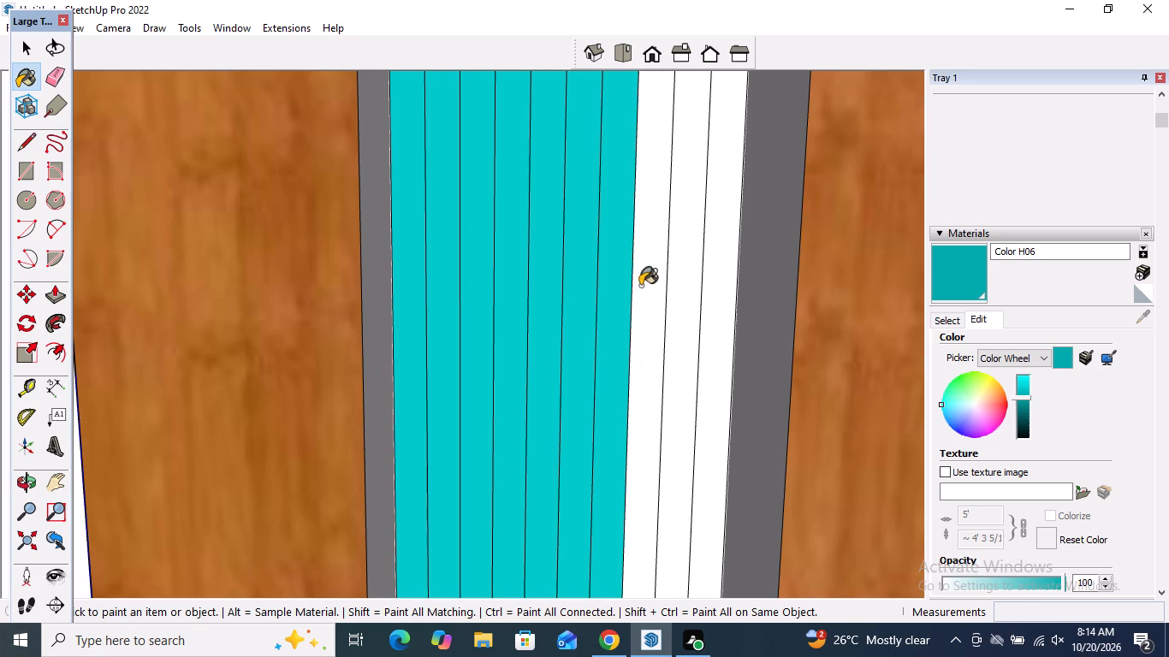
click(685, 283)
click(722, 282)
scroll(594, 344, down, 12)
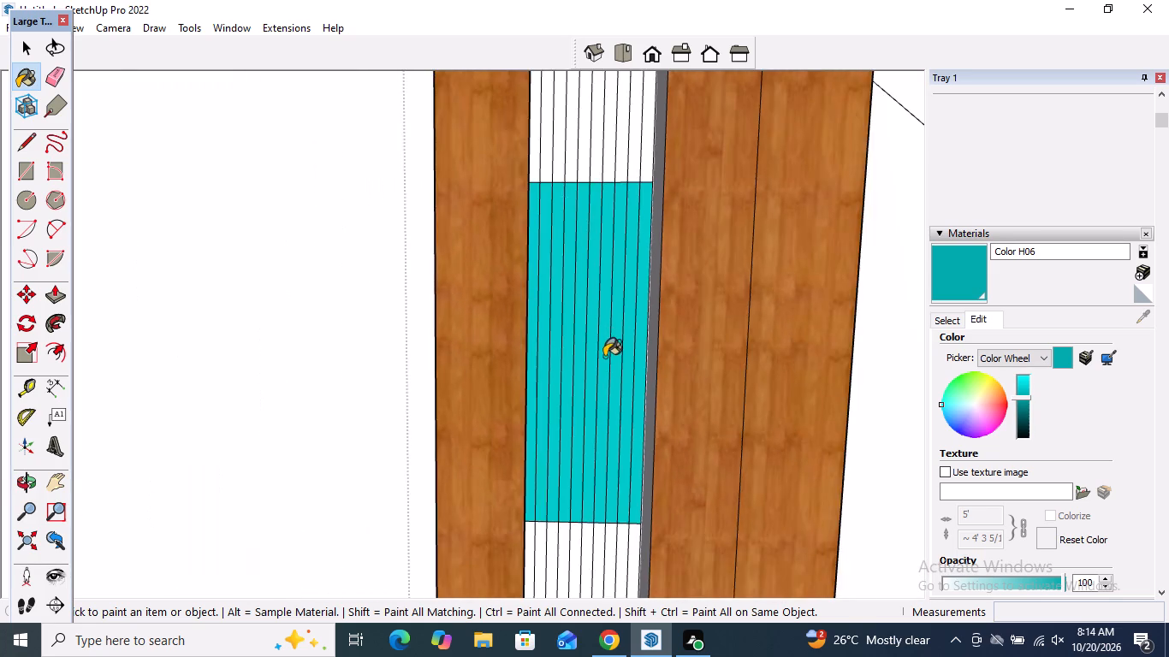
Paint all strips in the top row of the ground-floor door's left-hand sidelight with Color H06.
scroll(604, 357, down, 1)
scroll(614, 153, up, 11)
click(690, 192)
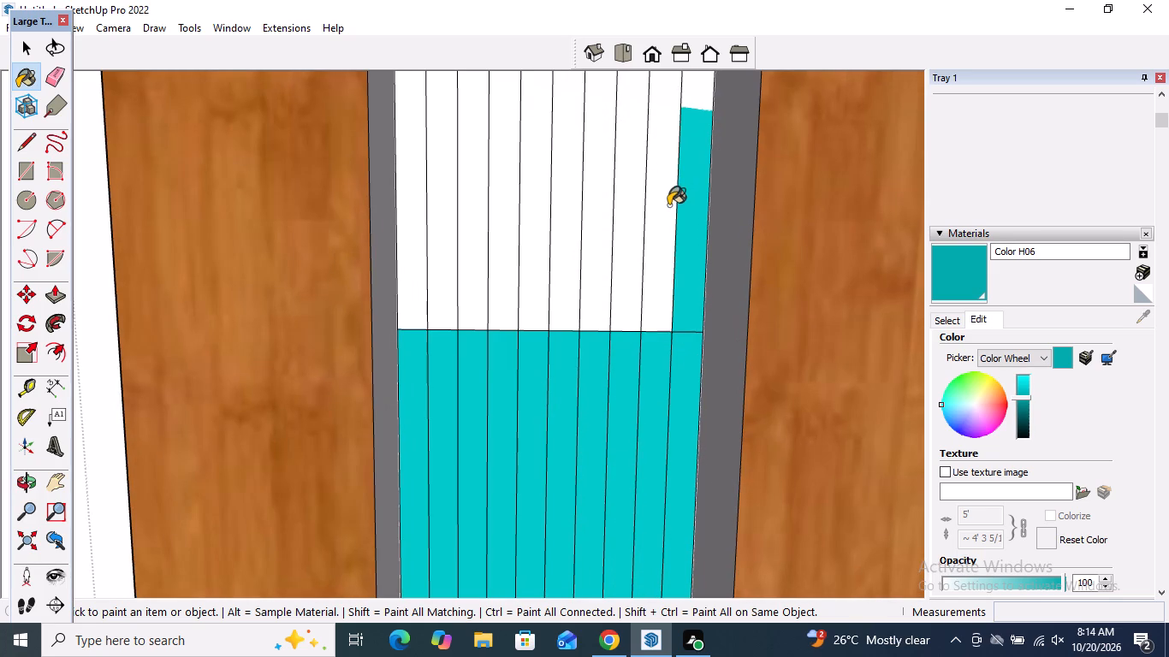
drag(668, 205, 661, 215)
click(629, 228)
click(691, 98)
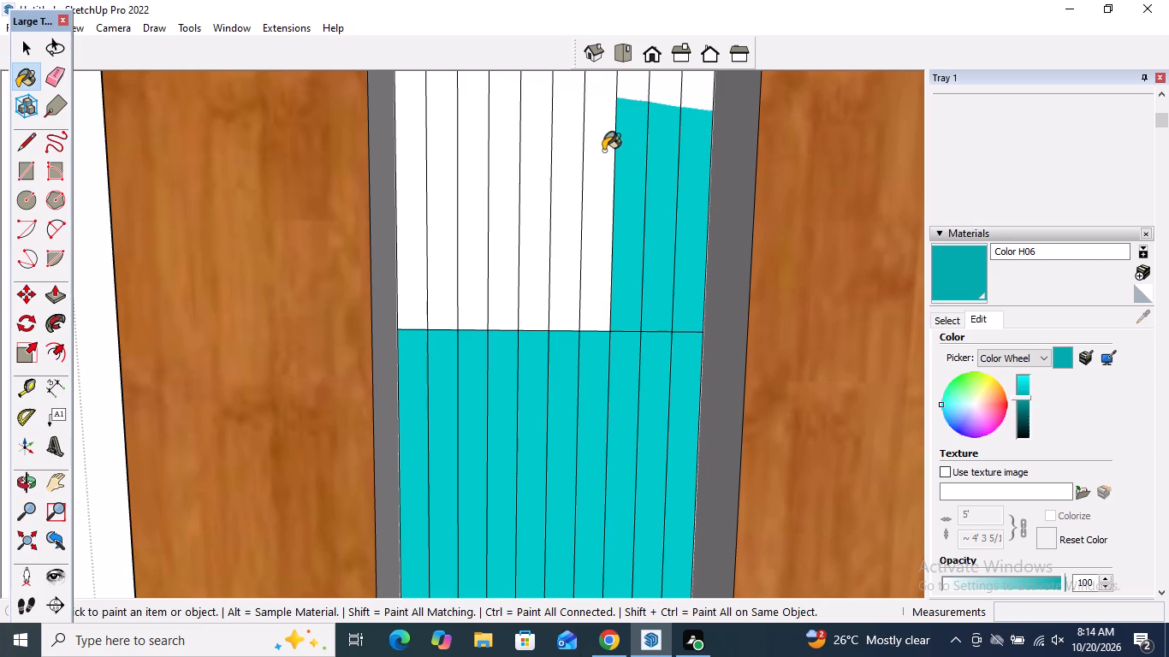
click(602, 151)
drag(574, 173, 559, 190)
drag(537, 207, 524, 220)
drag(501, 228, 491, 238)
click(478, 249)
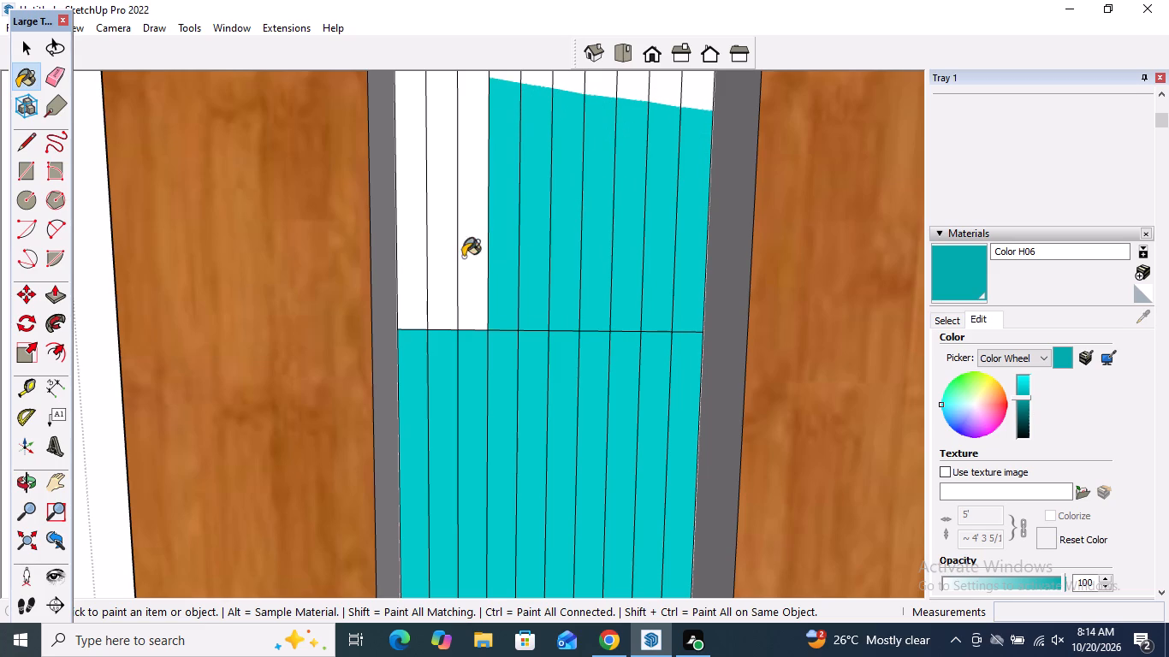
click(439, 269)
drag(426, 269, 410, 275)
Paint all strips in the third row from the top of the ground-floor door's left-hand sidelight with Color H06.
scroll(511, 164, down, 13)
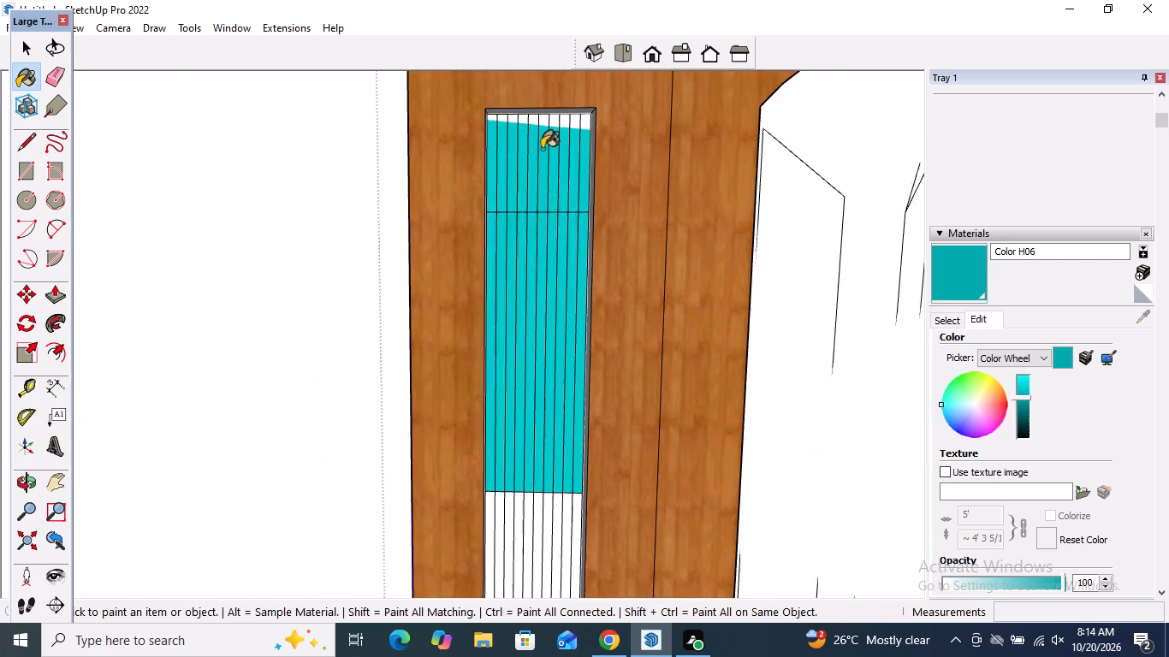
scroll(542, 149, down, 2)
scroll(530, 493, up, 11)
click(629, 405)
click(606, 404)
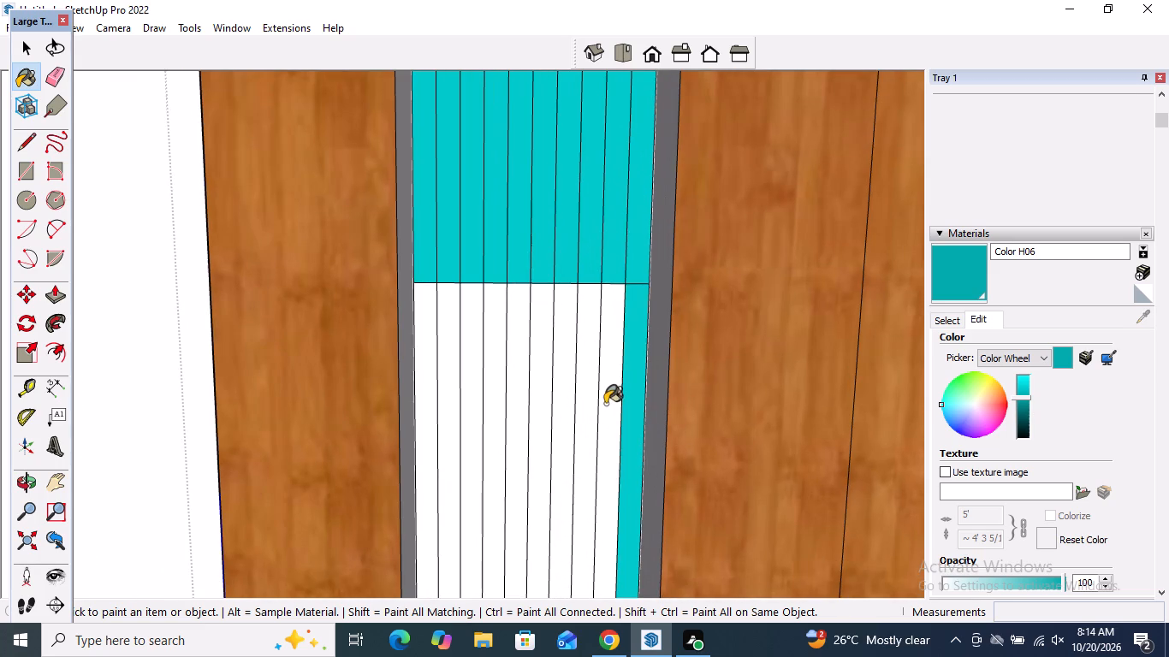
click(583, 413)
click(562, 422)
drag(517, 427, 495, 431)
click(450, 431)
click(427, 435)
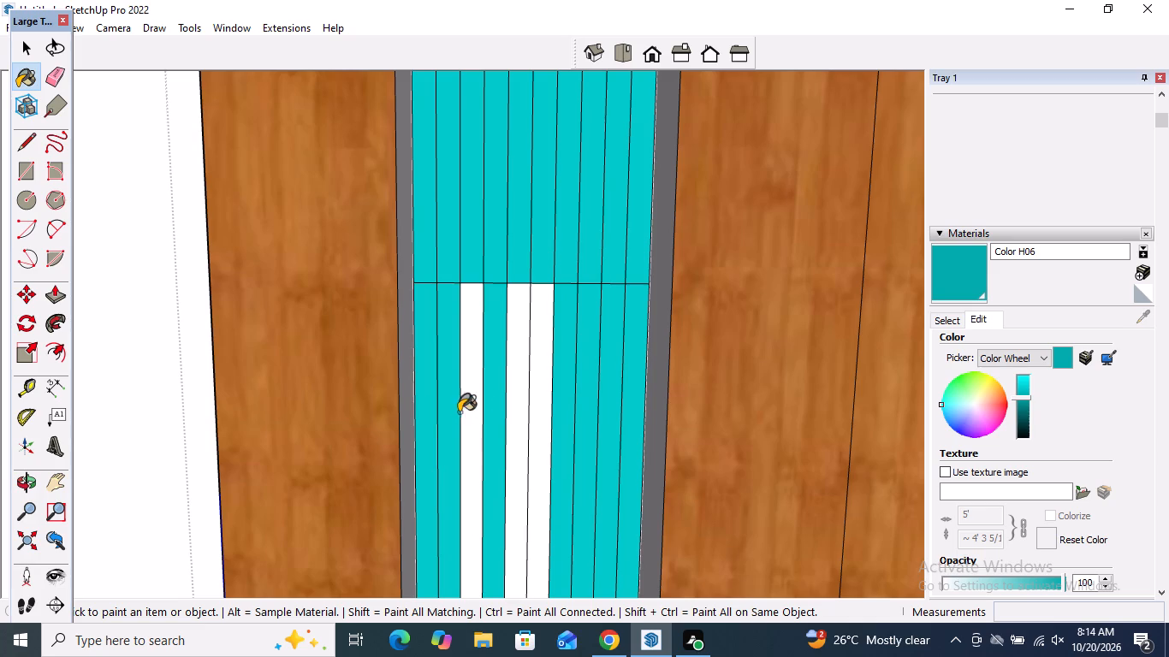
click(472, 403)
click(517, 400)
click(531, 389)
Paint all strips in the bottom row of the ground-floor door's left-hand sidelight with Color H06.
scroll(495, 372, down, 13)
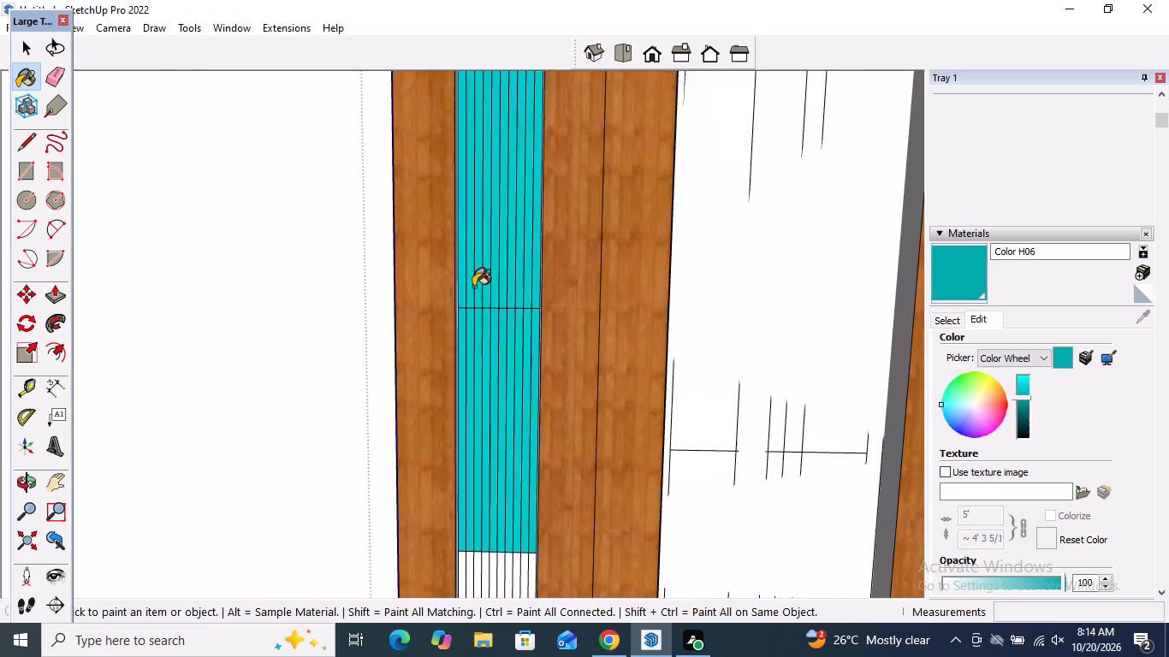
scroll(473, 287, down, 3)
scroll(483, 502, up, 20)
scroll(483, 502, up, 3)
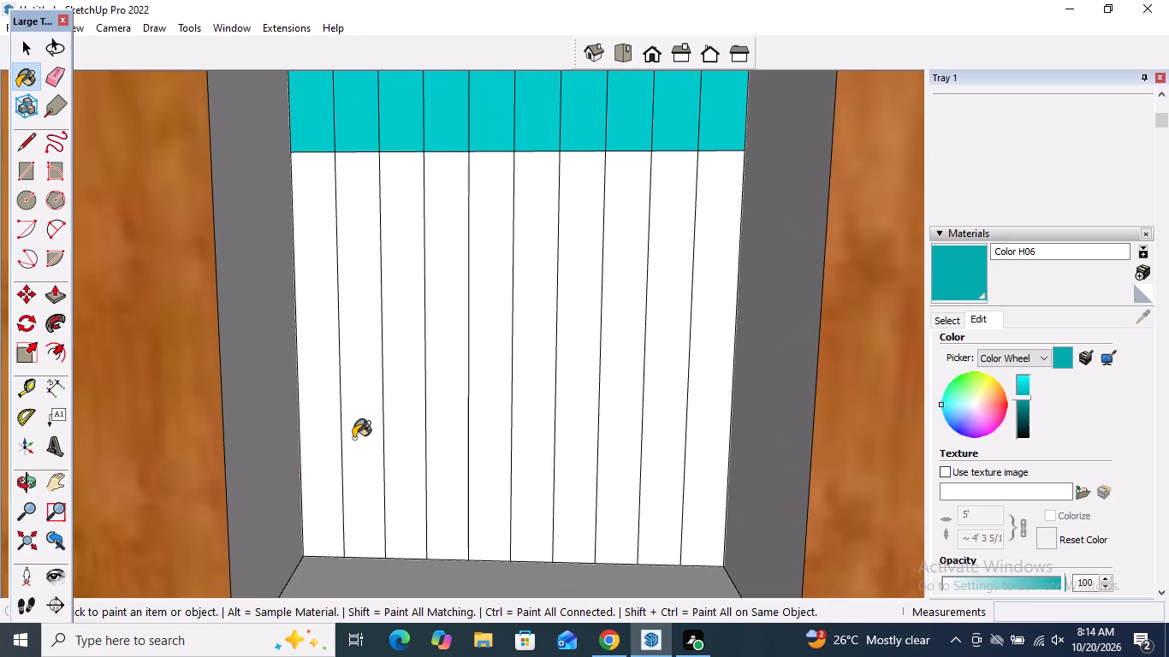
drag(354, 436, 368, 436)
click(389, 433)
drag(406, 428, 420, 428)
drag(426, 427, 509, 423)
click(515, 420)
drag(561, 415, 632, 414)
drag(633, 413, 642, 410)
drag(650, 407, 674, 407)
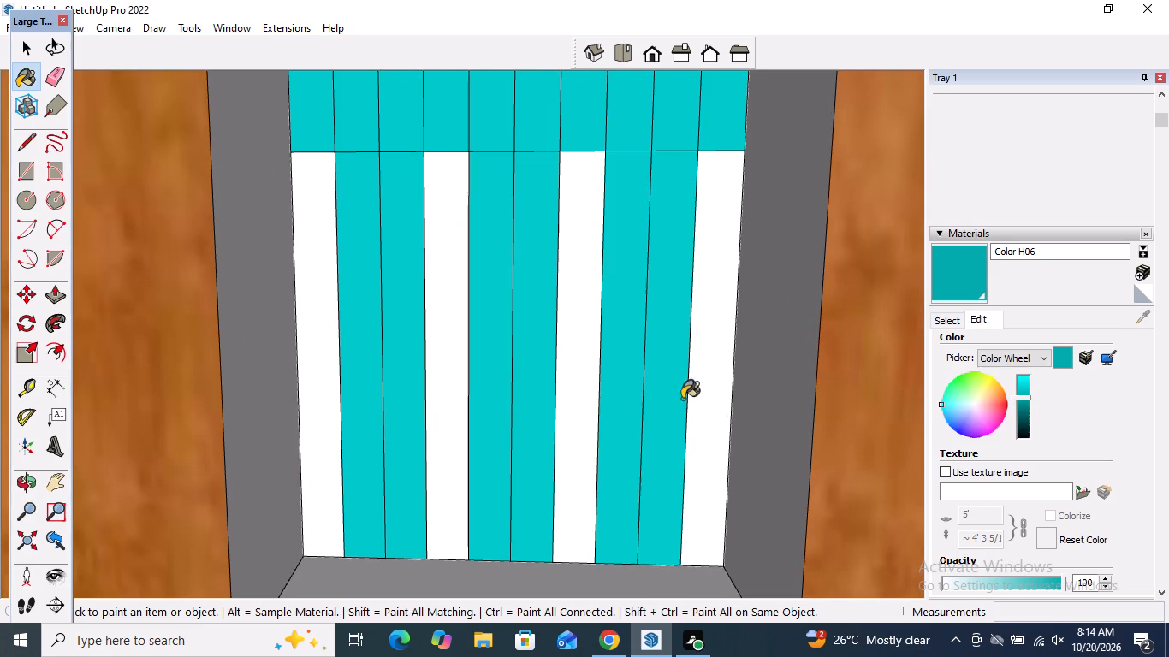
drag(703, 380, 693, 388)
drag(568, 407, 553, 411)
drag(460, 425, 423, 437)
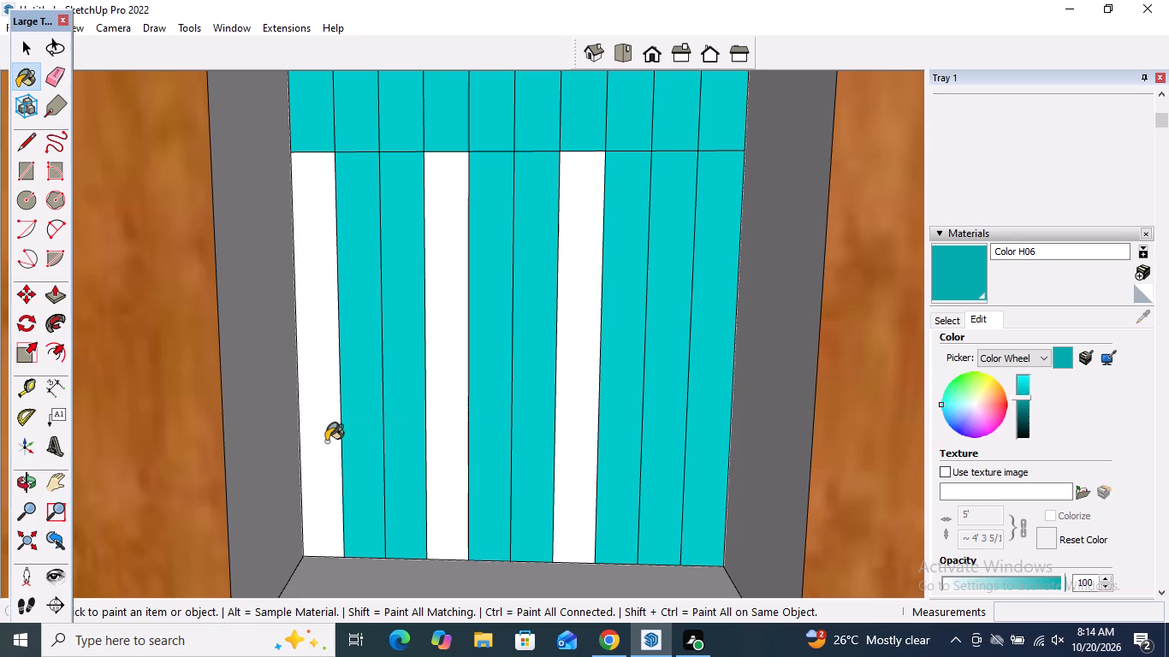
click(326, 441)
click(442, 410)
click(574, 393)
Paint the panes in the lower part of the ground-floor door's central arched glass with Color H06.
scroll(397, 420, down, 5)
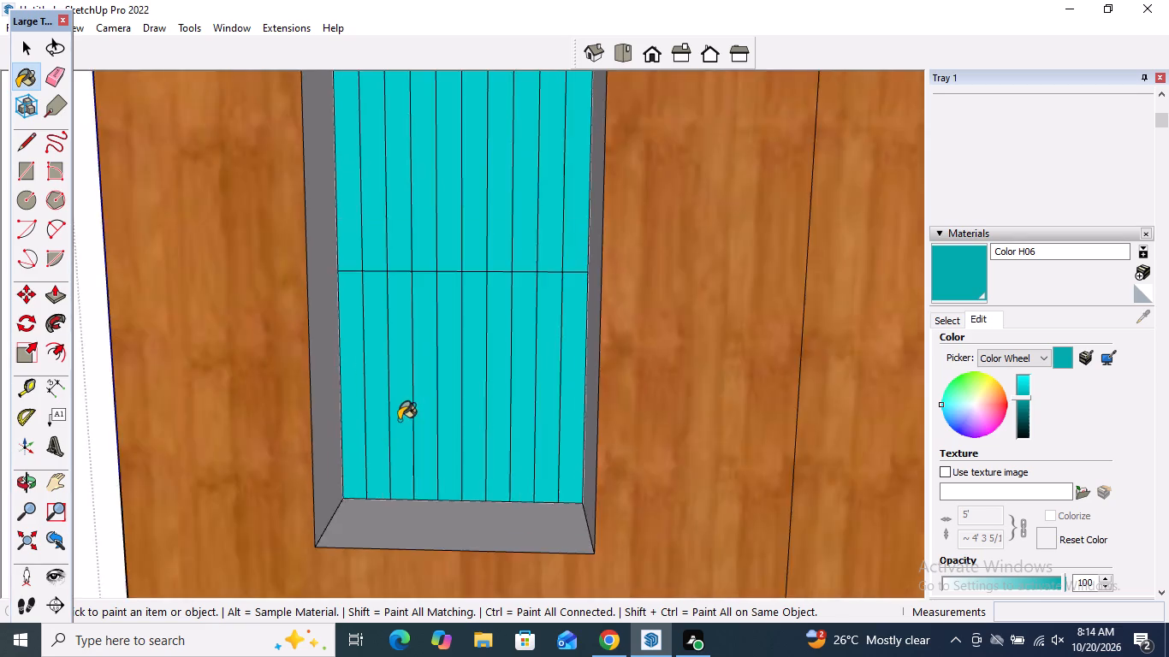
scroll(399, 420, down, 20)
scroll(399, 420, down, 3)
scroll(585, 385, up, 12)
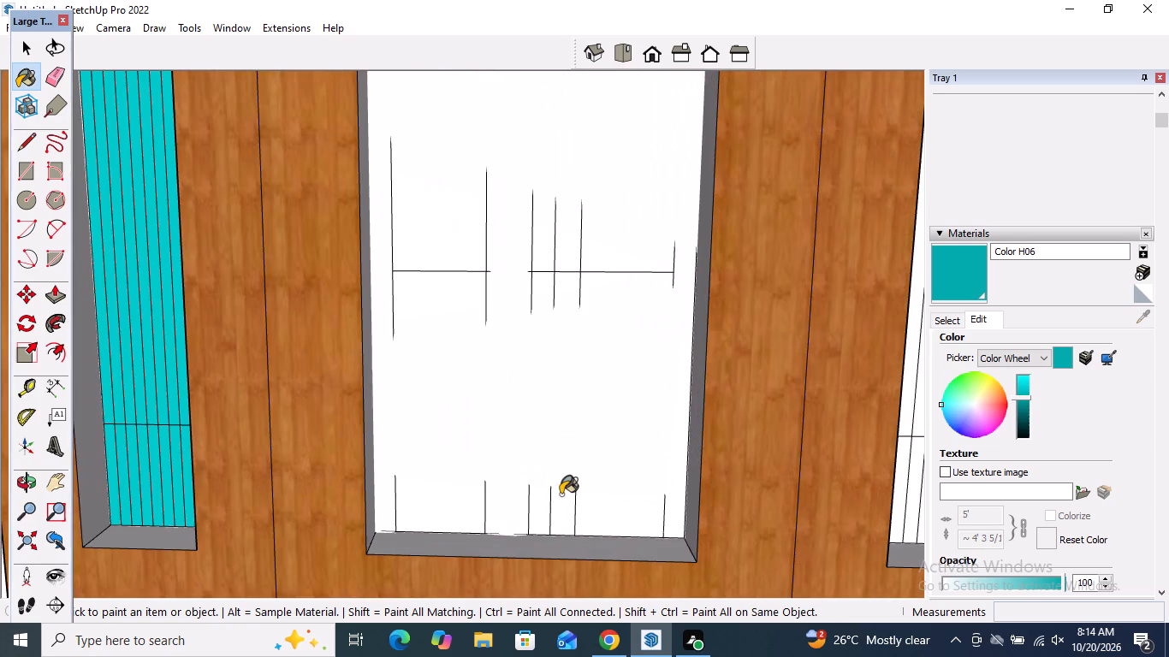
click(561, 494)
click(539, 502)
click(496, 506)
click(558, 422)
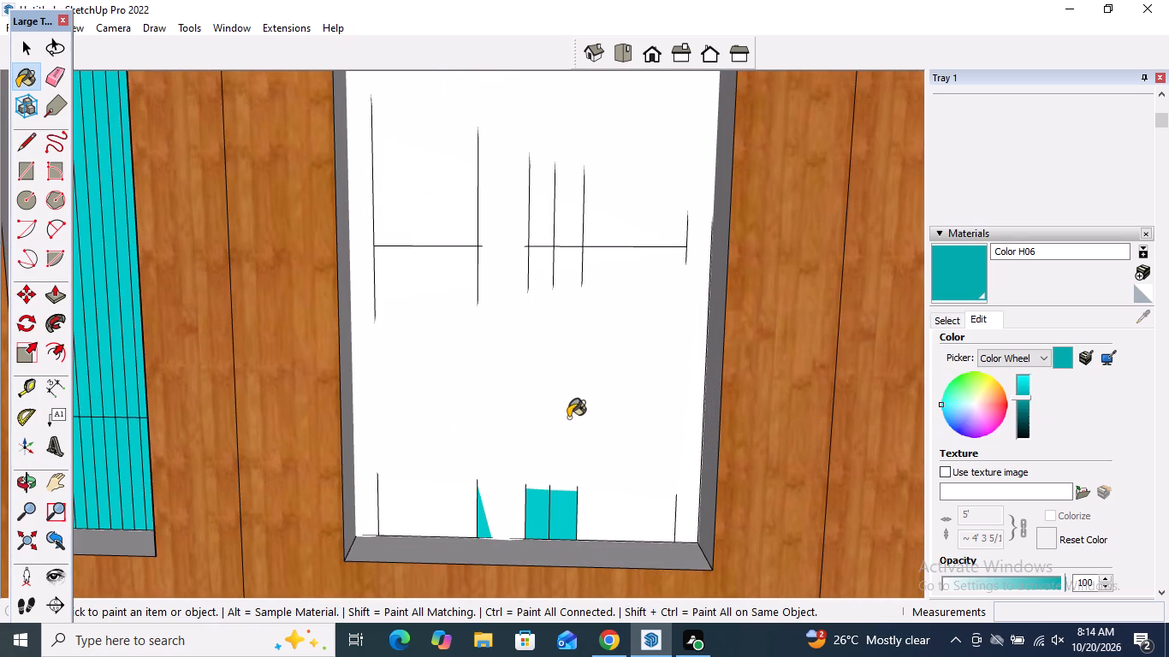
drag(578, 405, 602, 388)
drag(643, 424, 626, 439)
drag(413, 500, 385, 496)
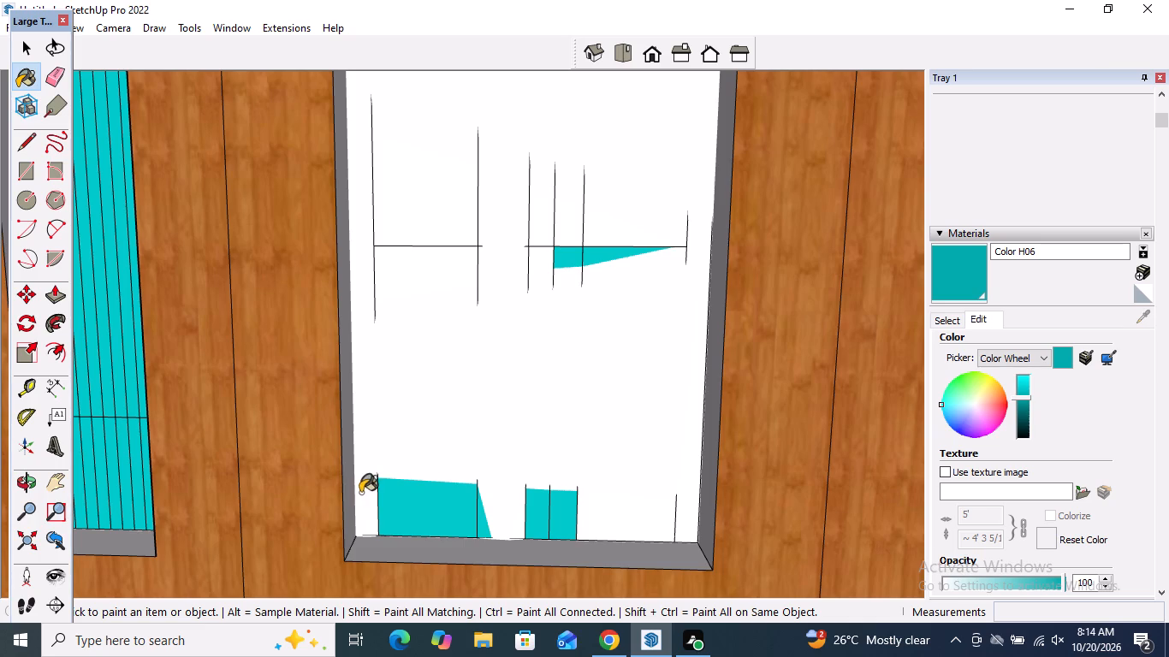
click(361, 492)
drag(404, 206, 437, 213)
drag(454, 277, 472, 263)
drag(511, 208, 525, 204)
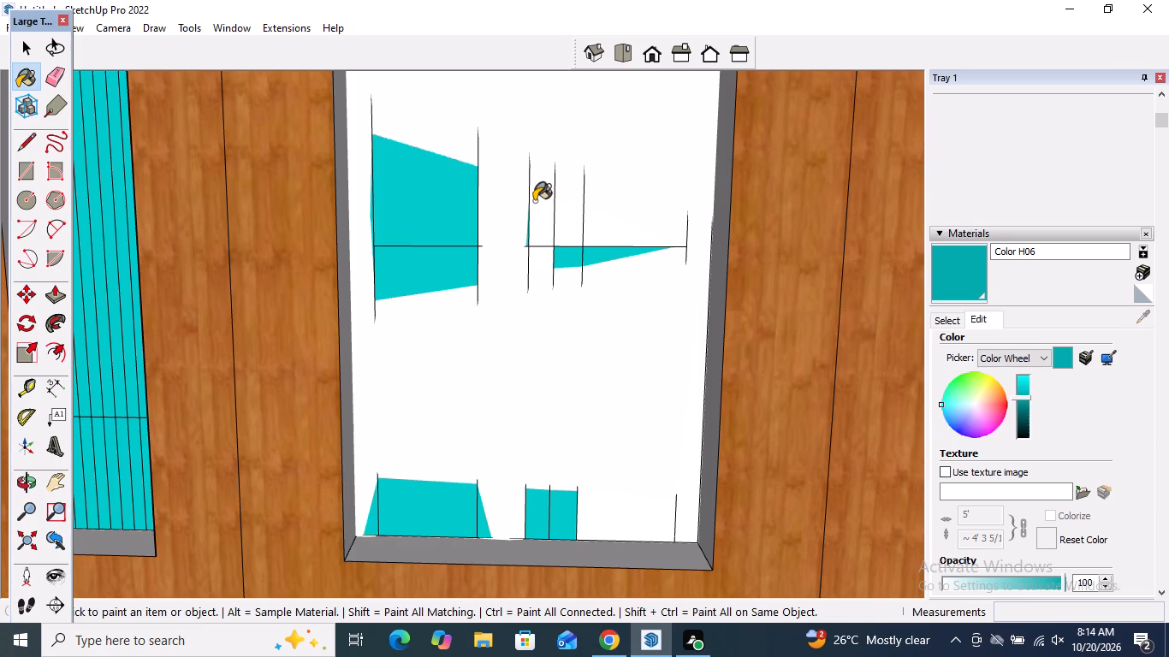
drag(539, 197, 564, 197)
click(590, 188)
drag(695, 191, 697, 214)
Paint the panes in the upper, arched part of the ground-floor door's central glass with Color H06.
scroll(597, 463, down, 6)
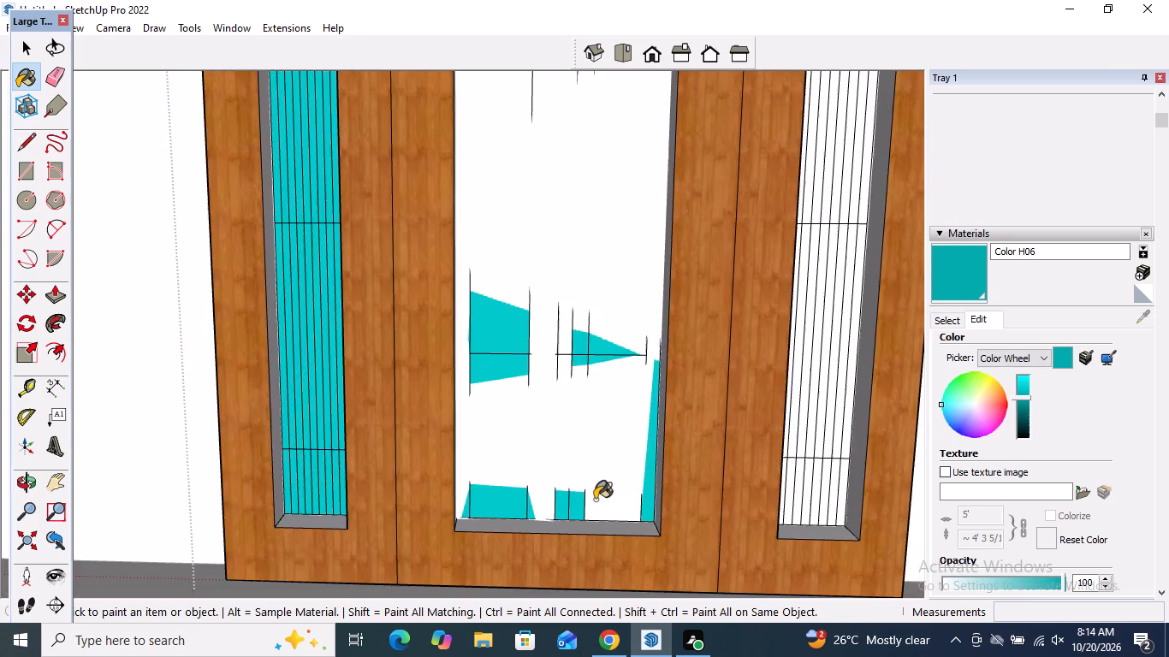
scroll(595, 500, down, 13)
scroll(600, 275, up, 5)
click(598, 297)
drag(572, 323, 537, 340)
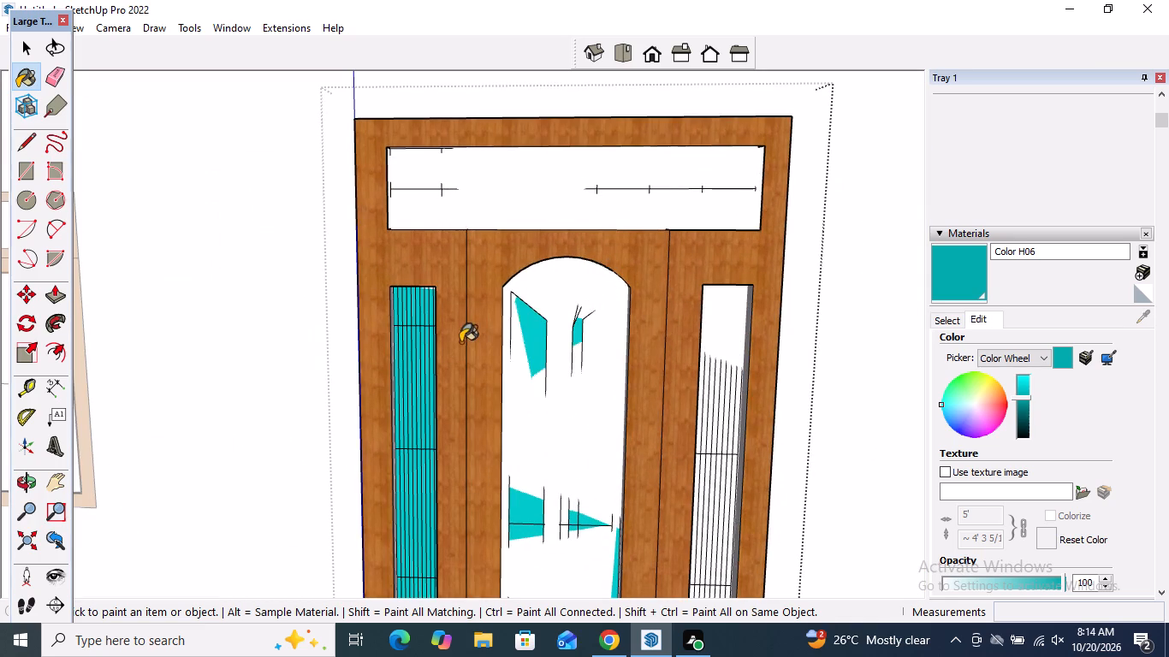
drag(460, 341, 511, 329)
drag(539, 376, 542, 387)
click(584, 363)
drag(549, 352, 566, 355)
drag(573, 355, 600, 351)
click(605, 348)
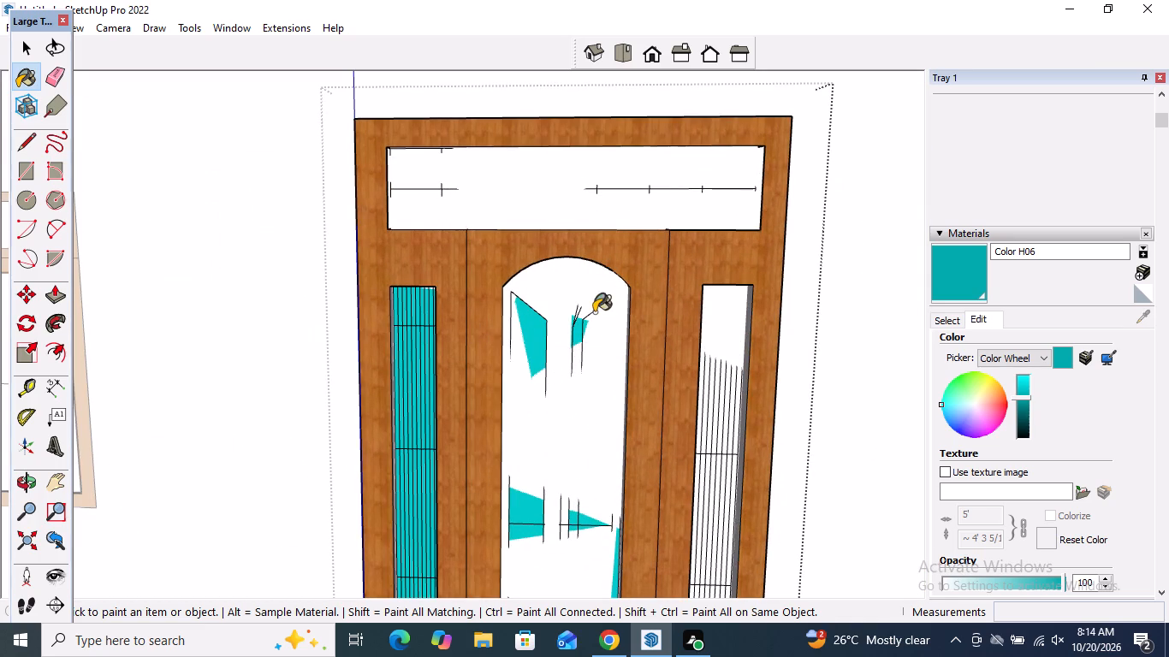
drag(594, 312, 564, 303)
click(560, 300)
drag(523, 298, 553, 283)
drag(553, 282, 566, 281)
drag(575, 284, 580, 292)
drag(580, 292, 690, 337)
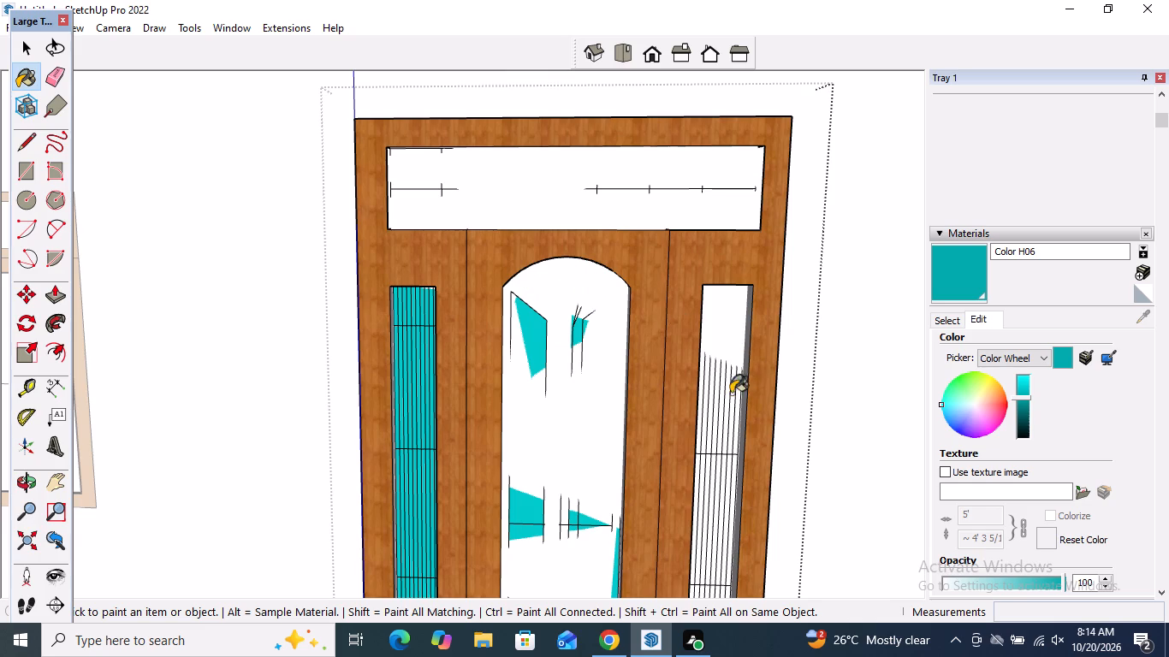
Undo the stray Color H06 fill on the ground-floor door's outer frame and leave the door's editing context.
scroll(649, 353, down, 4)
key(space)
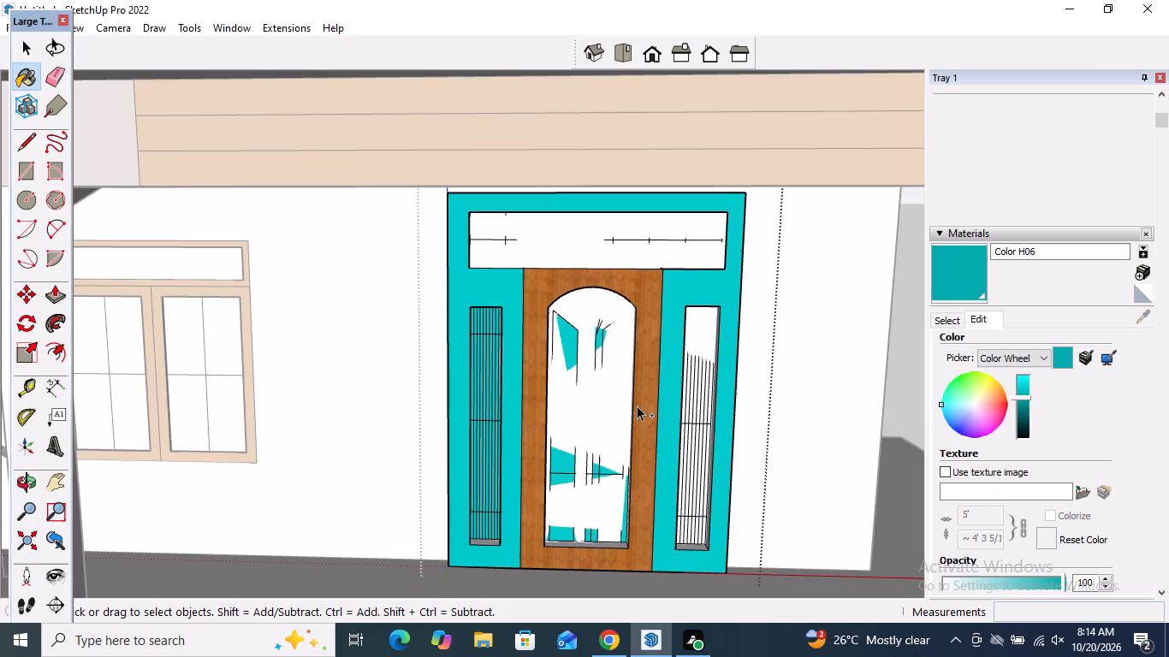
key(ctrl+z)
scroll(623, 392, down, 13)
click(868, 382)
click(853, 346)
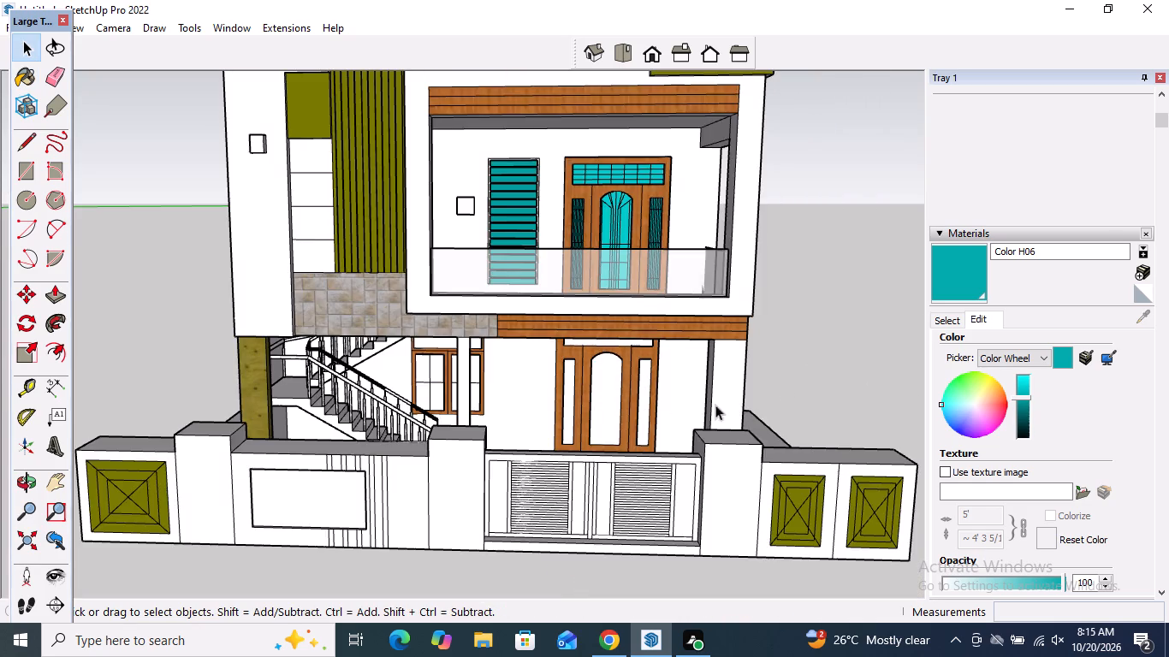
Examine the painted front of the house from several angles, including the ground-floor door and the boundary-wall gate.
scroll(575, 415, up, 6)
scroll(620, 411, down, 20)
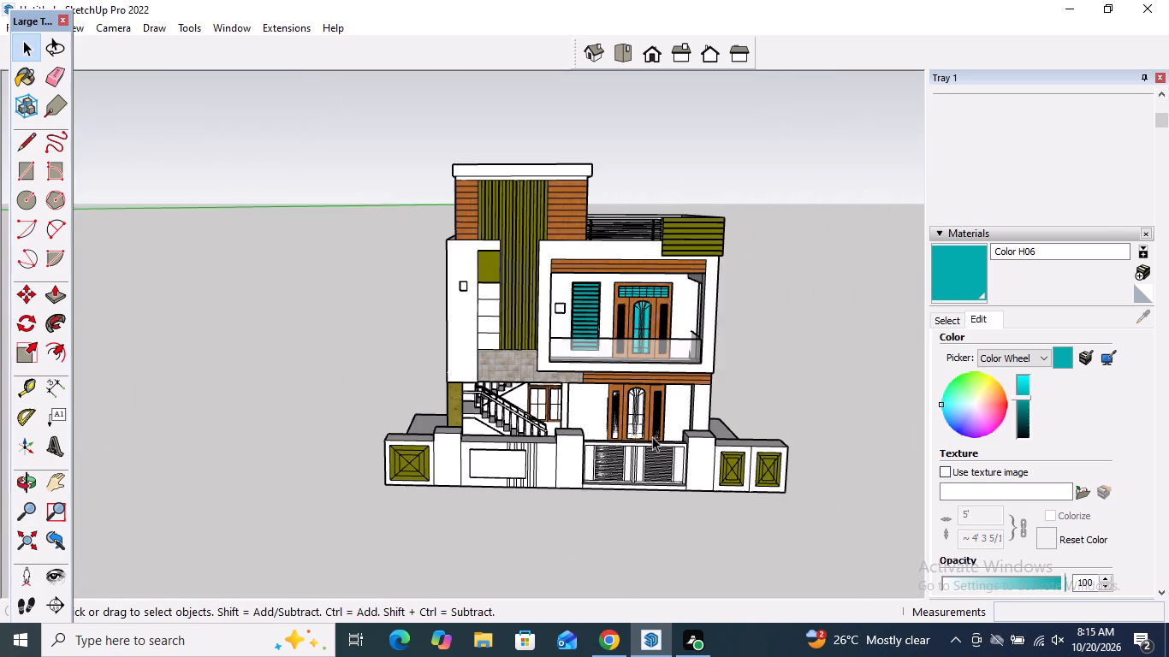
middle_drag(653, 436, 760, 453)
scroll(762, 453, down, 1)
scroll(646, 388, up, 11)
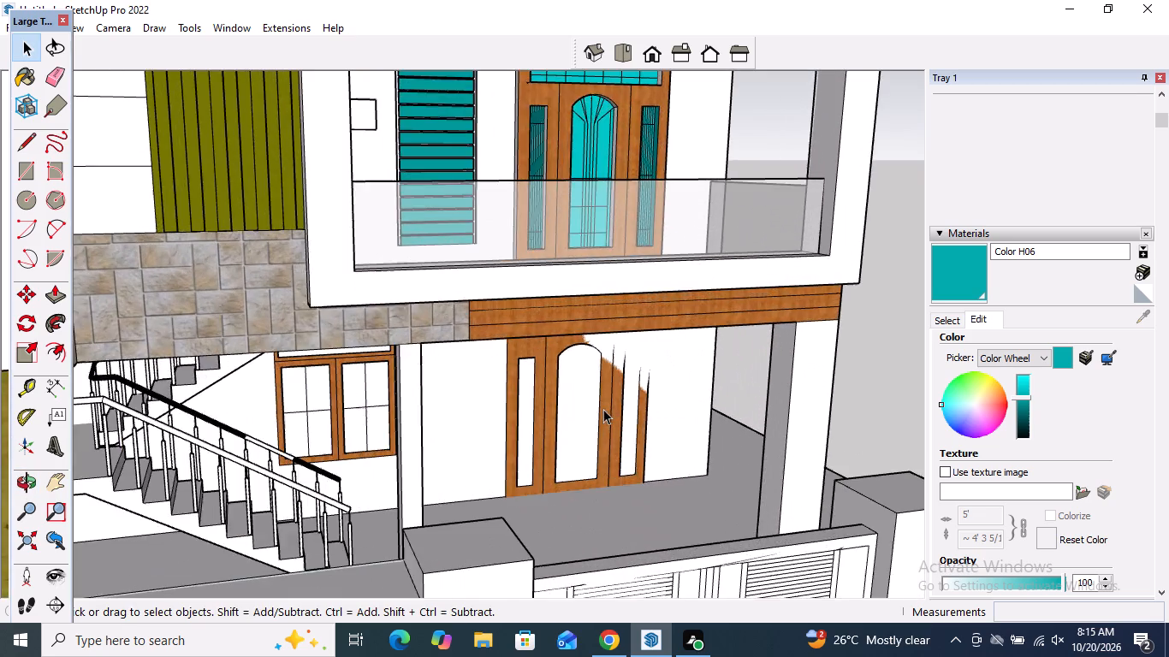
scroll(603, 409, down, 11)
middle_drag(643, 466, 443, 393)
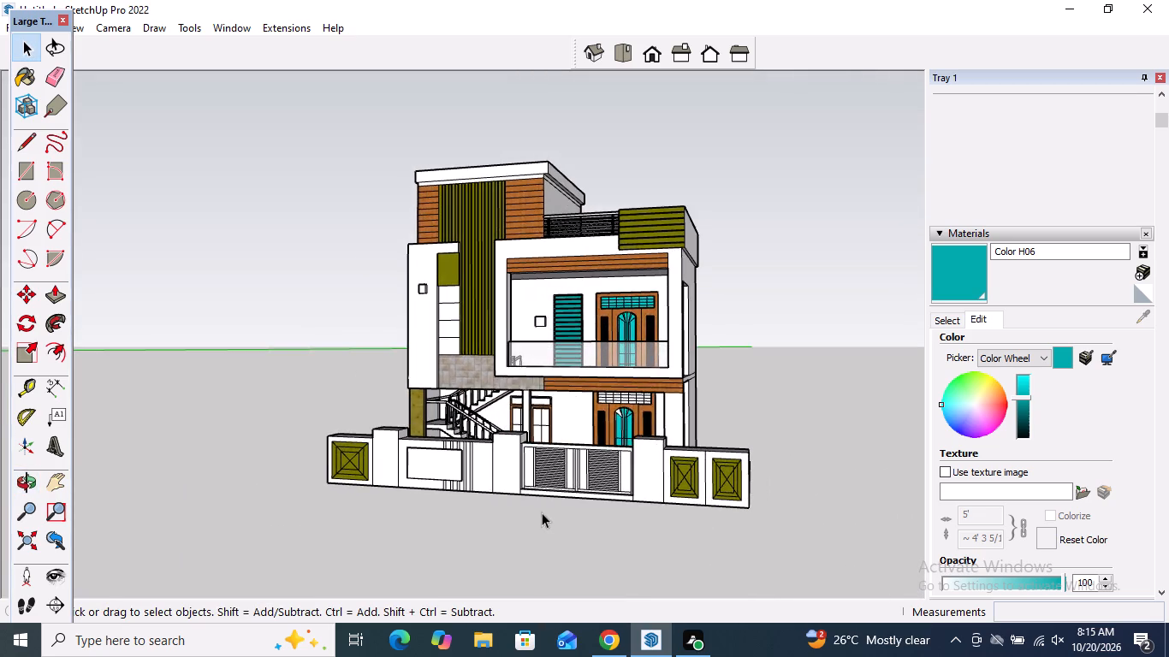
scroll(582, 495, up, 18)
scroll(583, 494, down, 5)
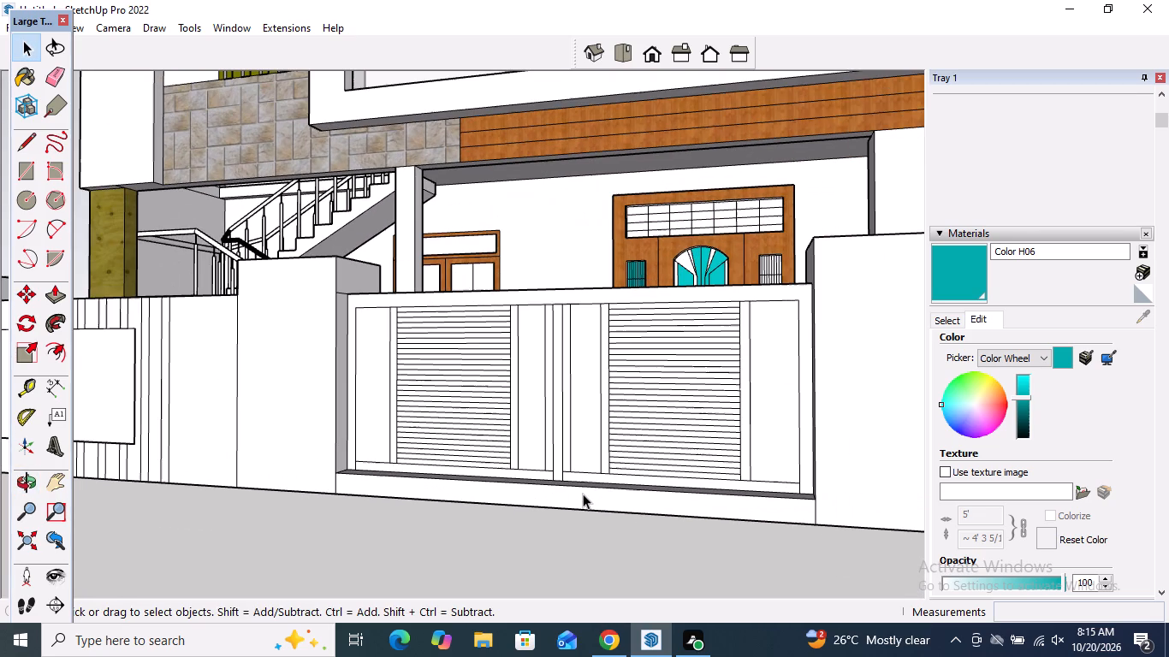
scroll(583, 494, down, 6)
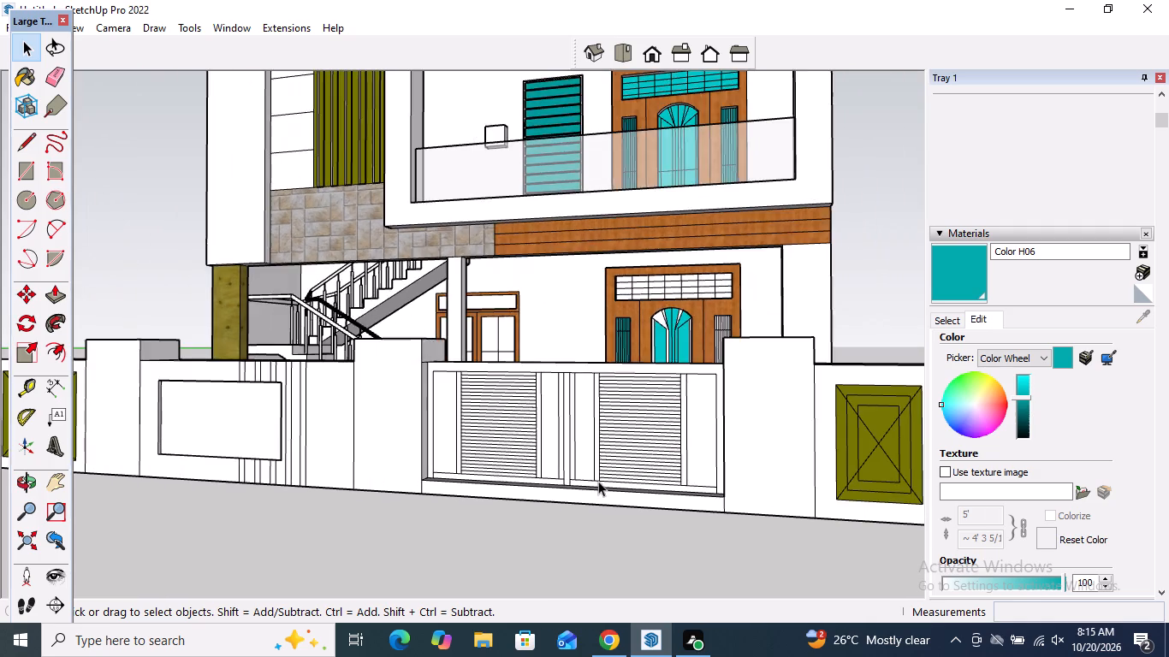
scroll(606, 481, down, 5)
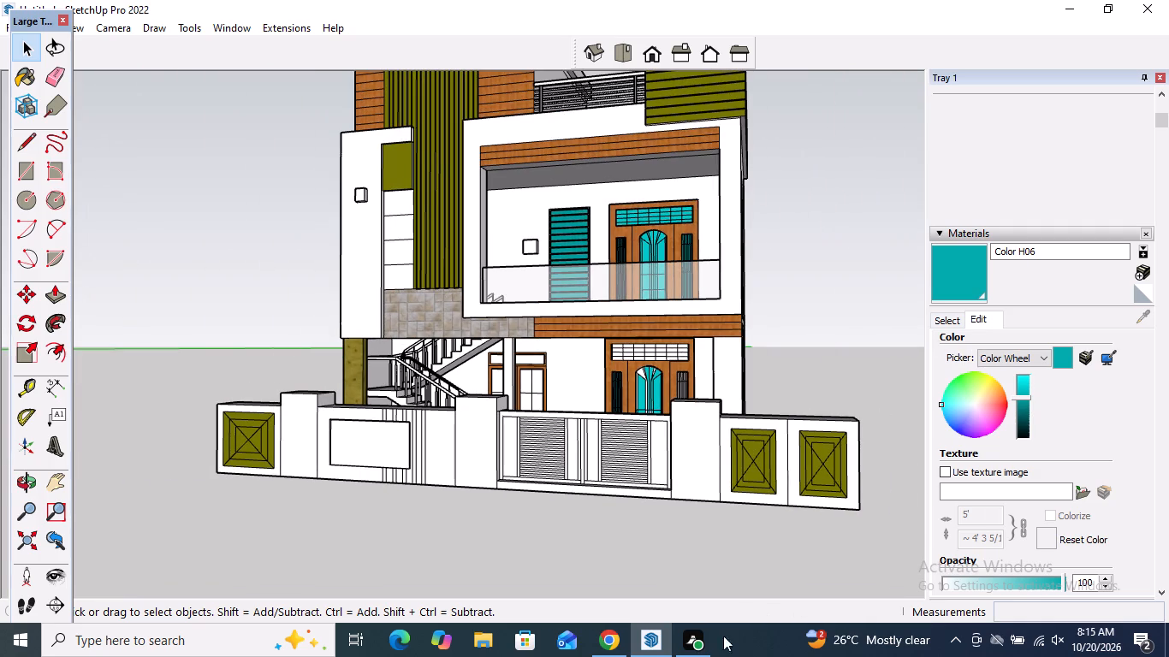
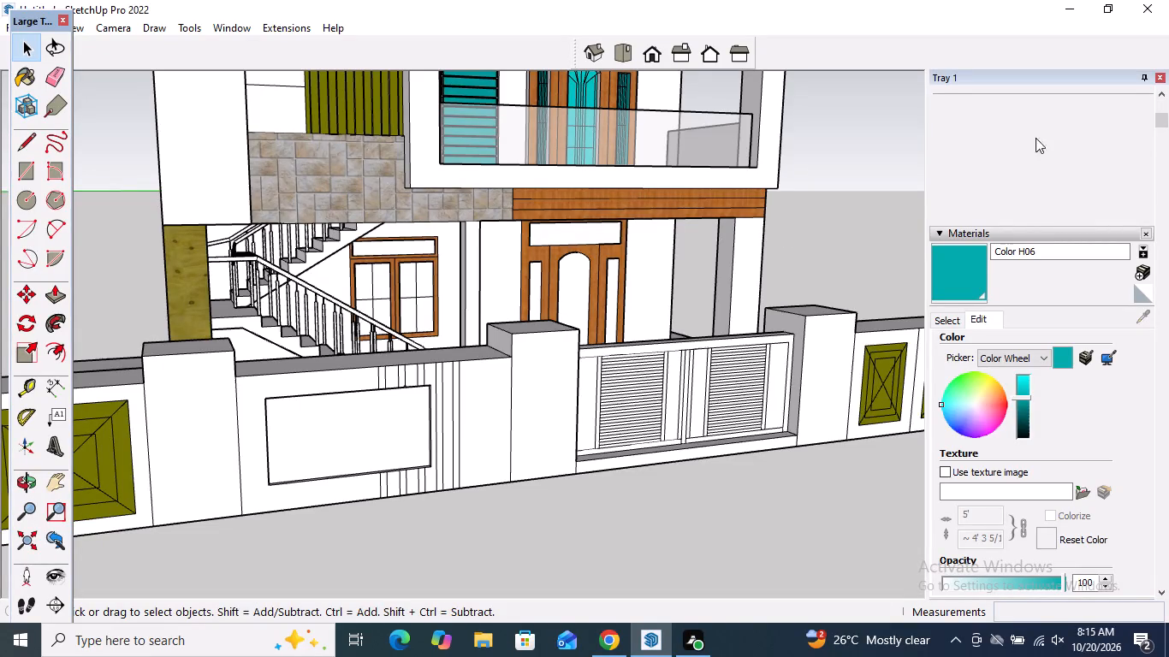
Paint the five alternate vertical strips on the boundary wall beside and above the blank panel with Color H08.
click(947, 327)
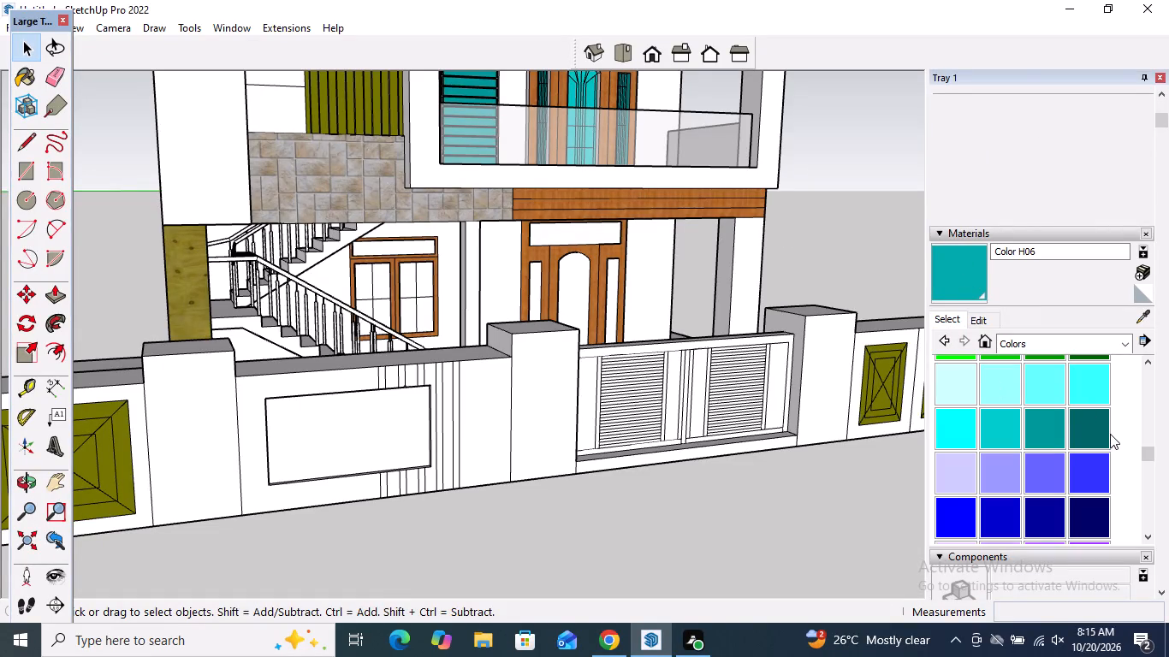
click(1110, 434)
drag(1087, 420, 1075, 429)
scroll(329, 370, up, 3)
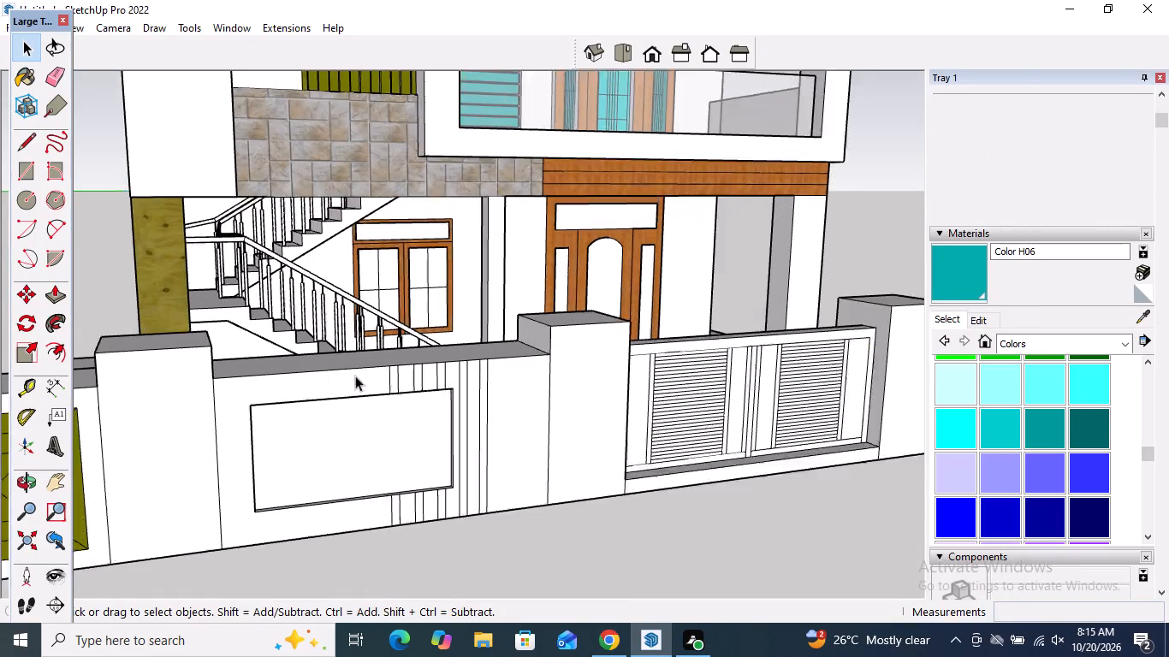
scroll(355, 376, up, 3)
click(1096, 410)
scroll(537, 311, up, 5)
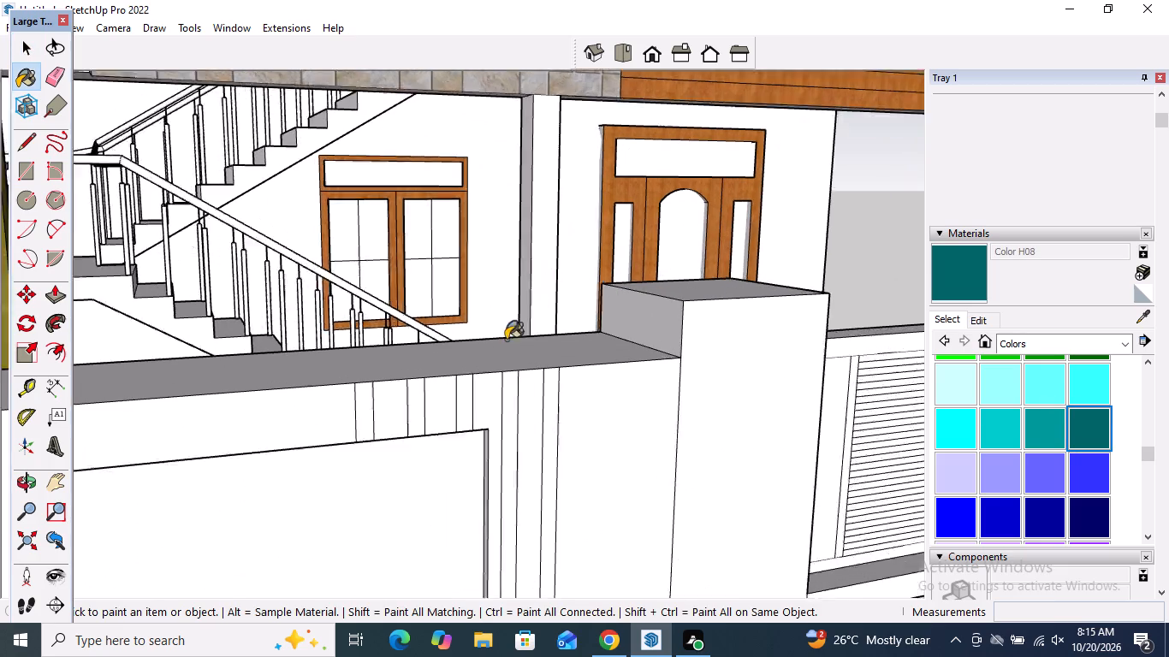
click(249, 459)
click(336, 447)
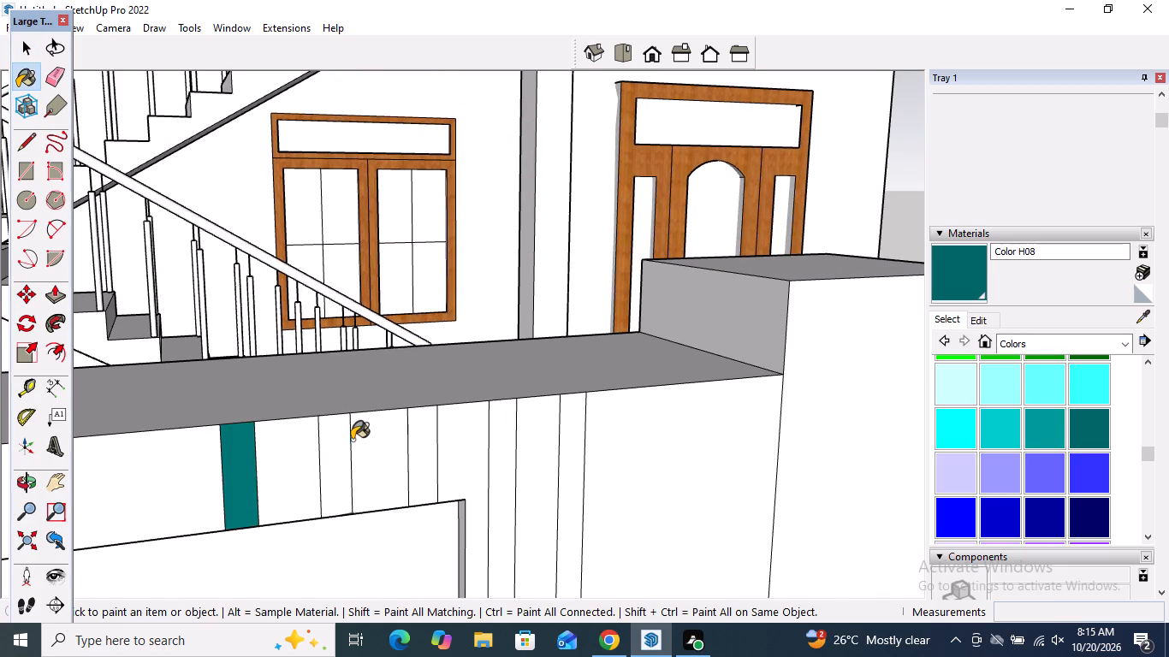
scroll(450, 436, up, 3)
click(398, 444)
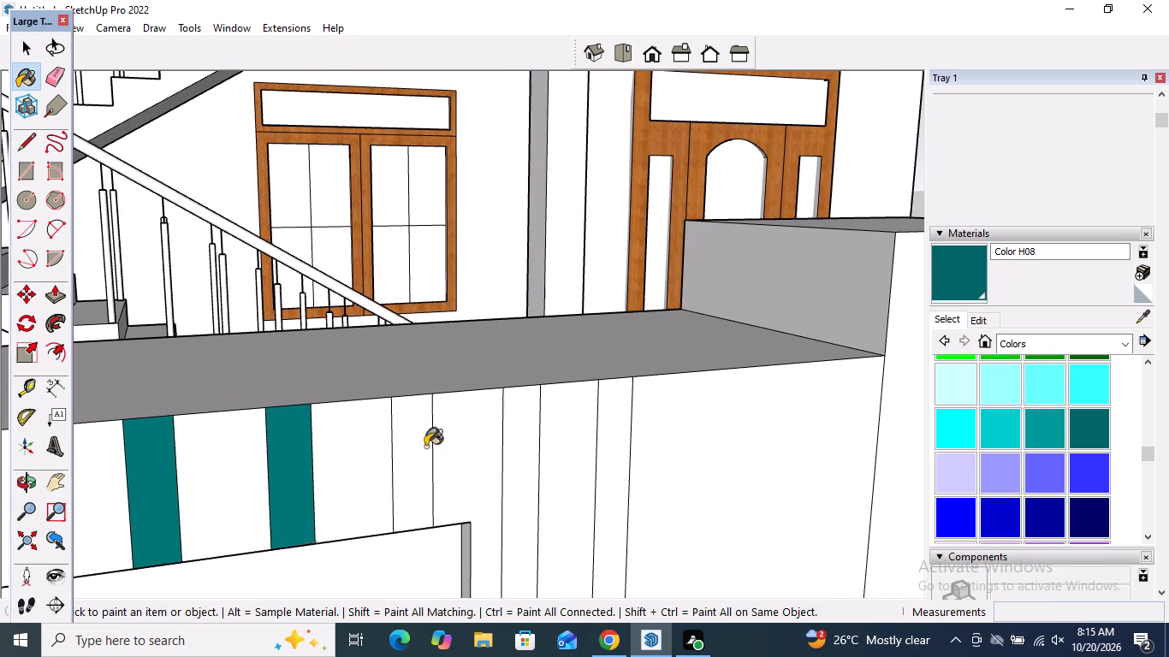
click(513, 446)
click(614, 436)
Paint the boundary-wall gate's outer frame and the two uprights flanking its right louvred section with Color H08.
scroll(543, 373, down, 14)
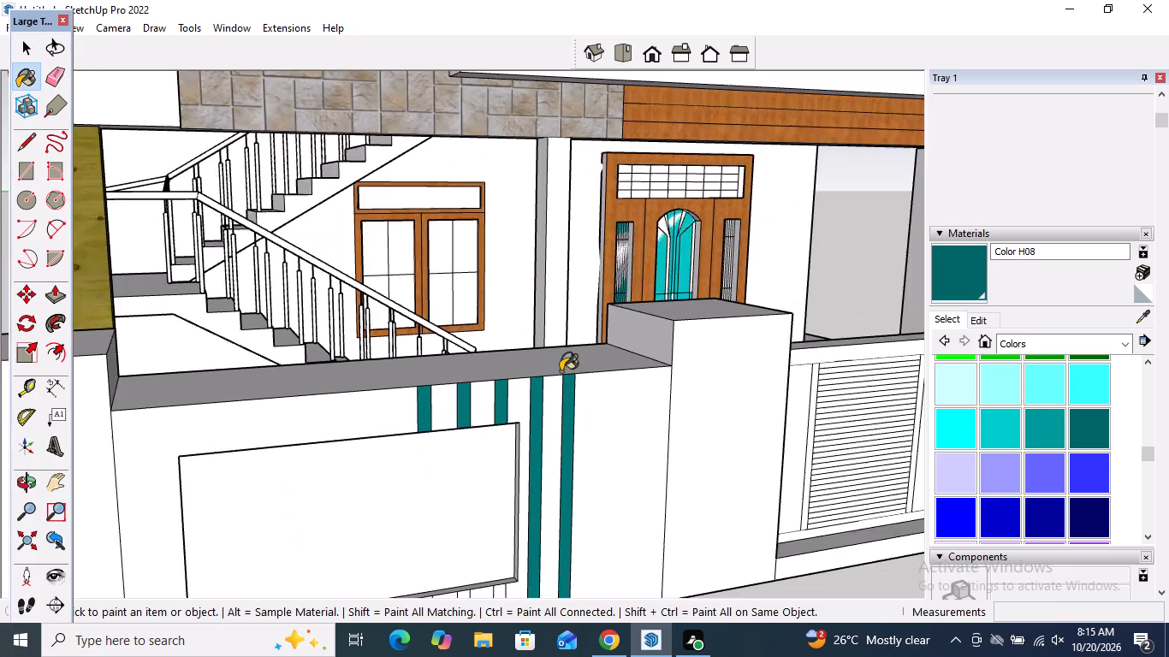
scroll(561, 371, down, 15)
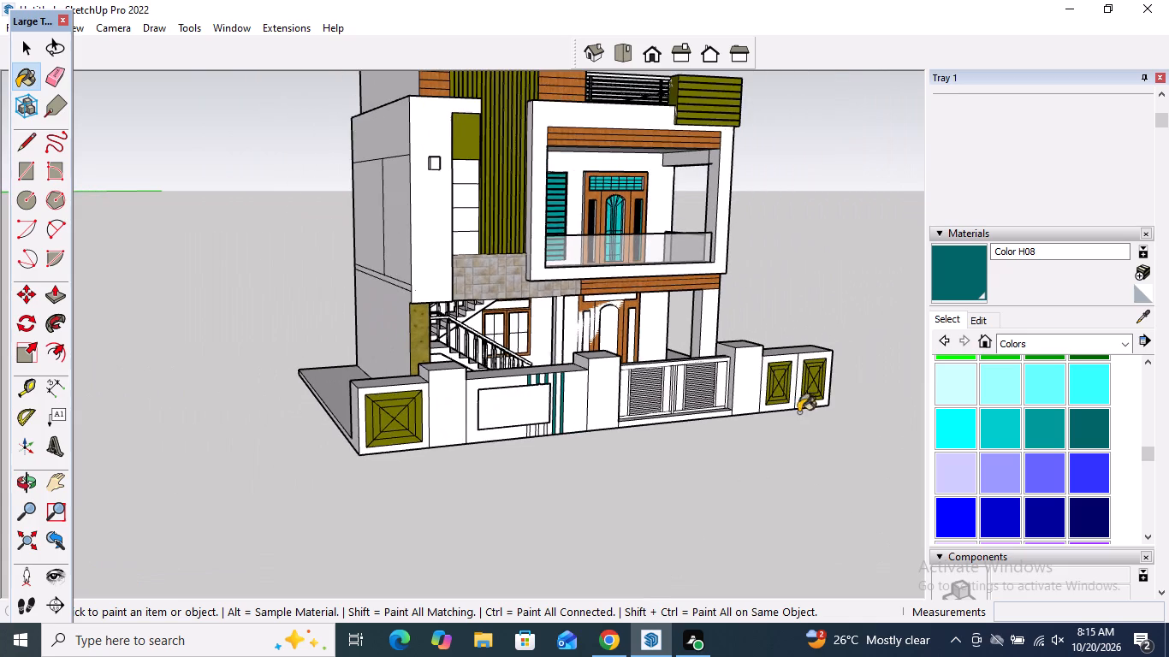
scroll(763, 382, up, 17)
click(640, 350)
scroll(621, 371, up, 4)
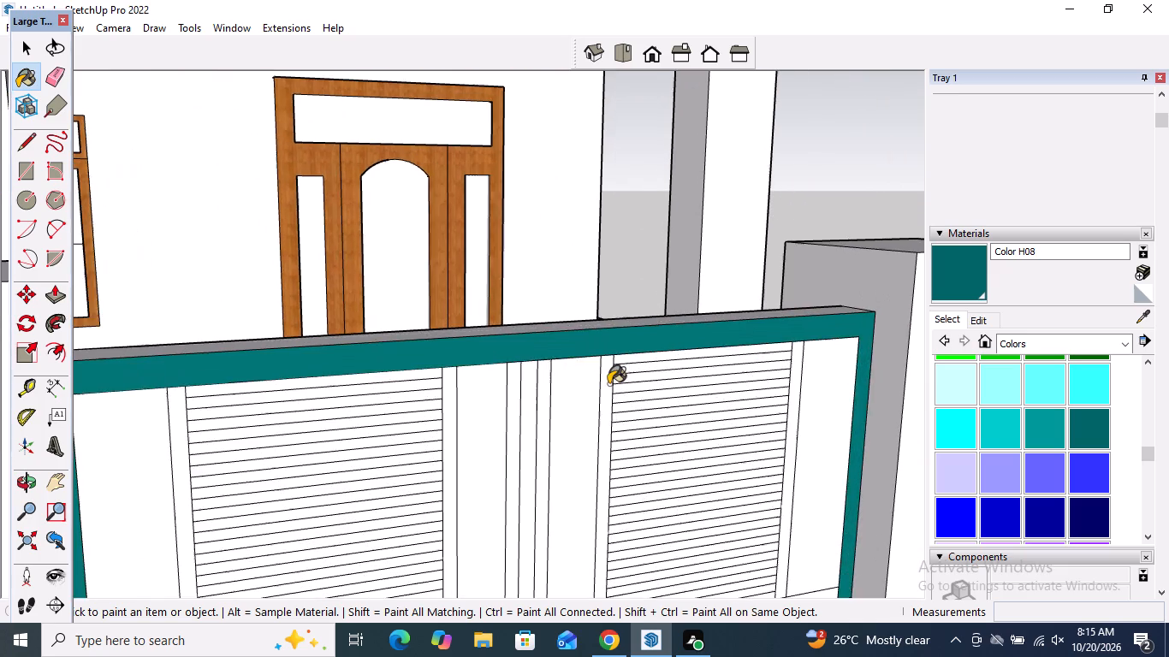
click(608, 384)
scroll(901, 385, up, 1)
click(805, 384)
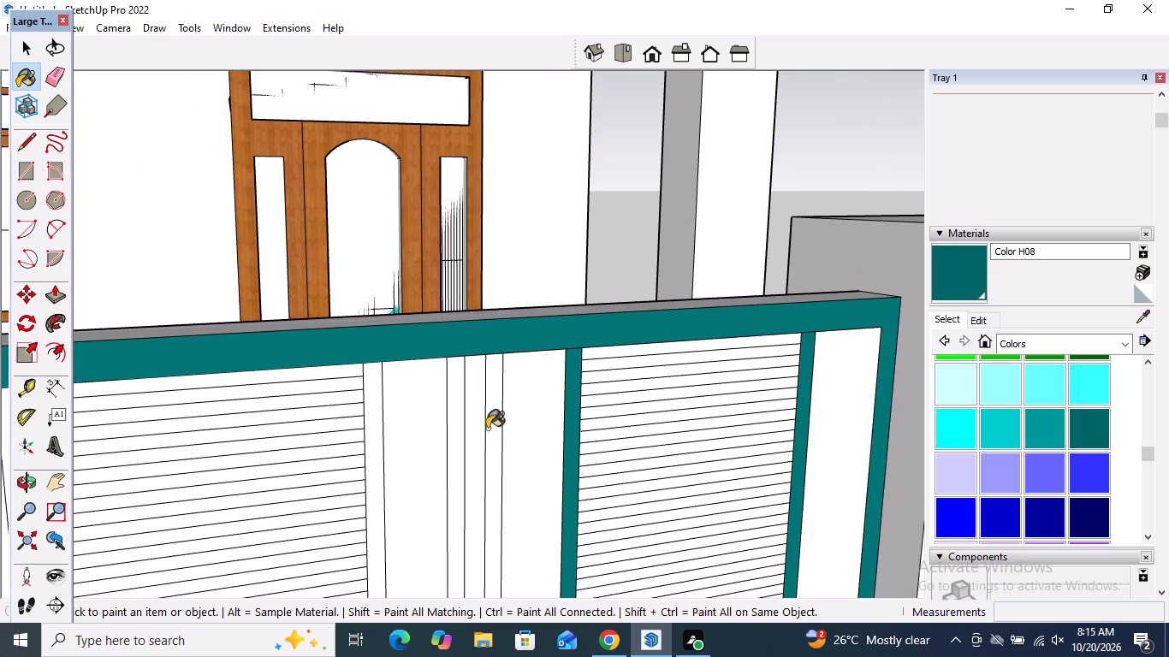
Paint the gate's two centre uprights and the uprights flanking its left louvred section with Color H08.
click(495, 421)
click(456, 437)
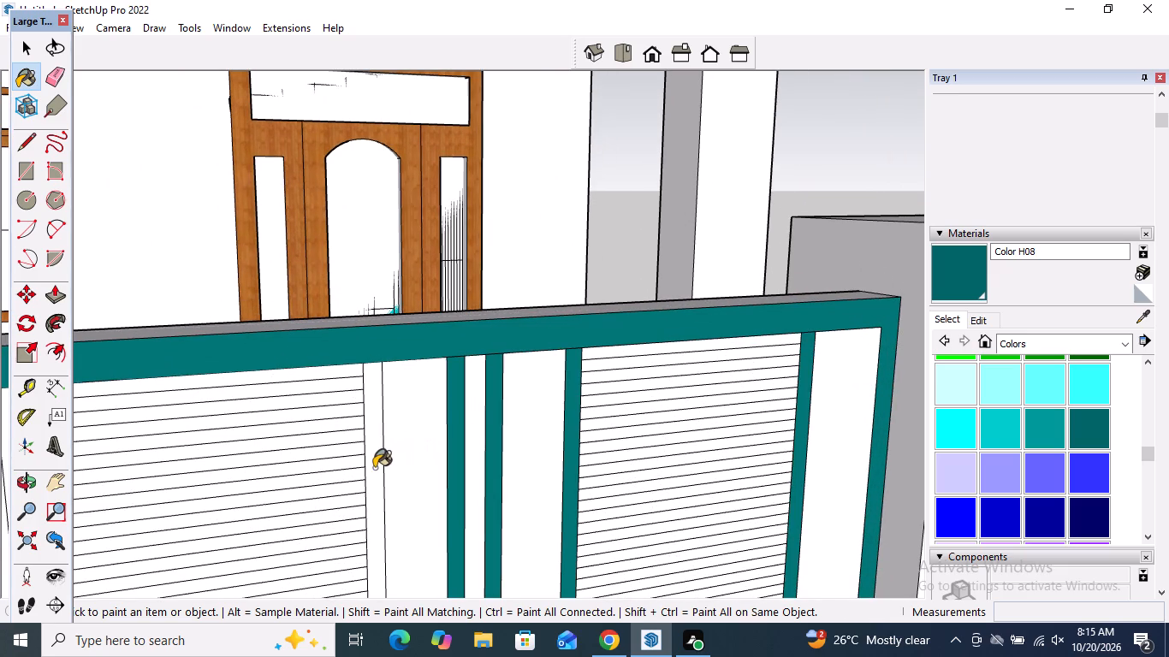
click(373, 468)
scroll(529, 358, down, 6)
scroll(423, 409, up, 4)
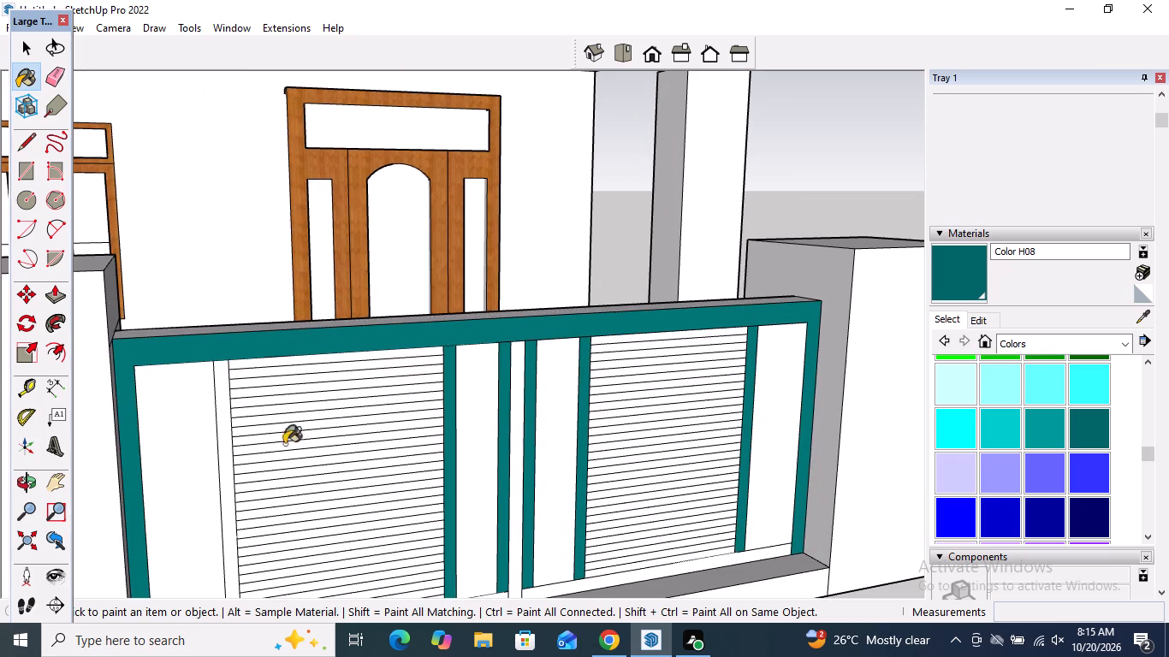
drag(169, 449, 179, 446)
scroll(674, 131, down, 4)
scroll(734, 202, down, 3)
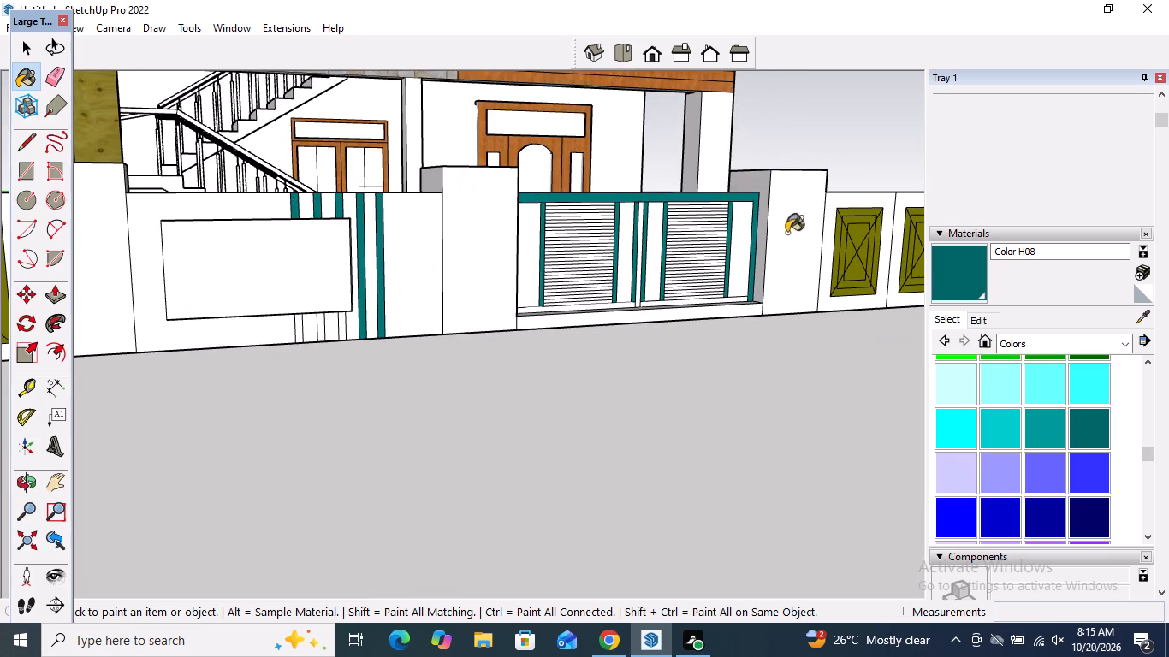
key(space)
key(space)
Paint the gate's four plain vertical panels beside the louvred sections with Tile Mosaic Multi.
click(1036, 345)
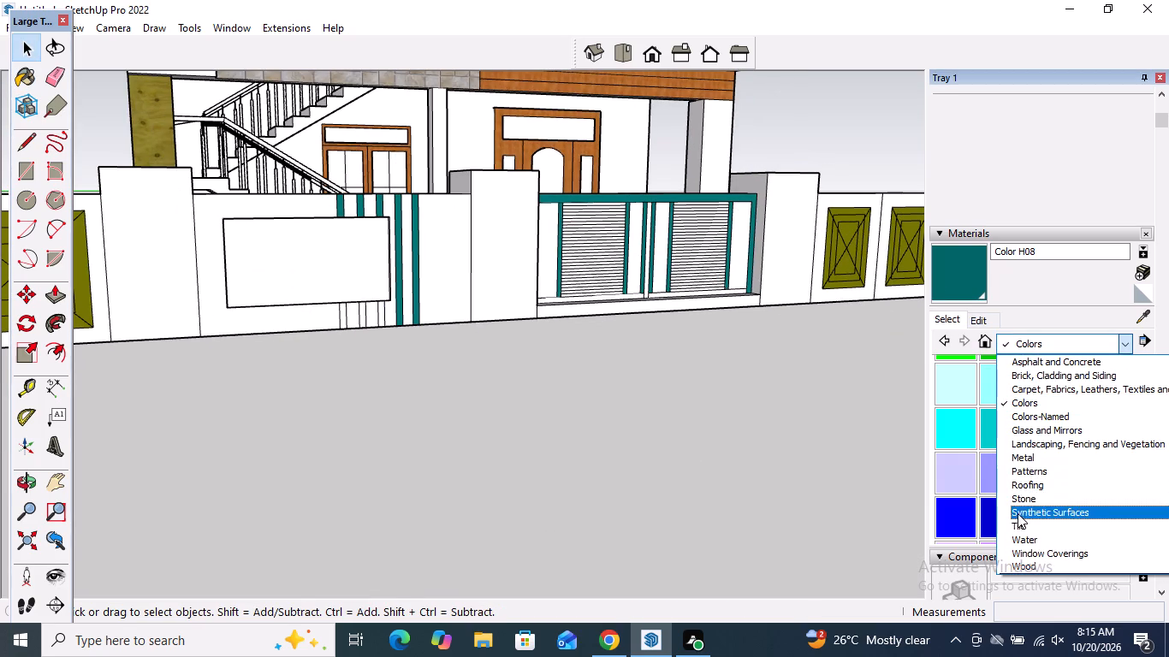
click(1018, 521)
scroll(1050, 496, down, 2)
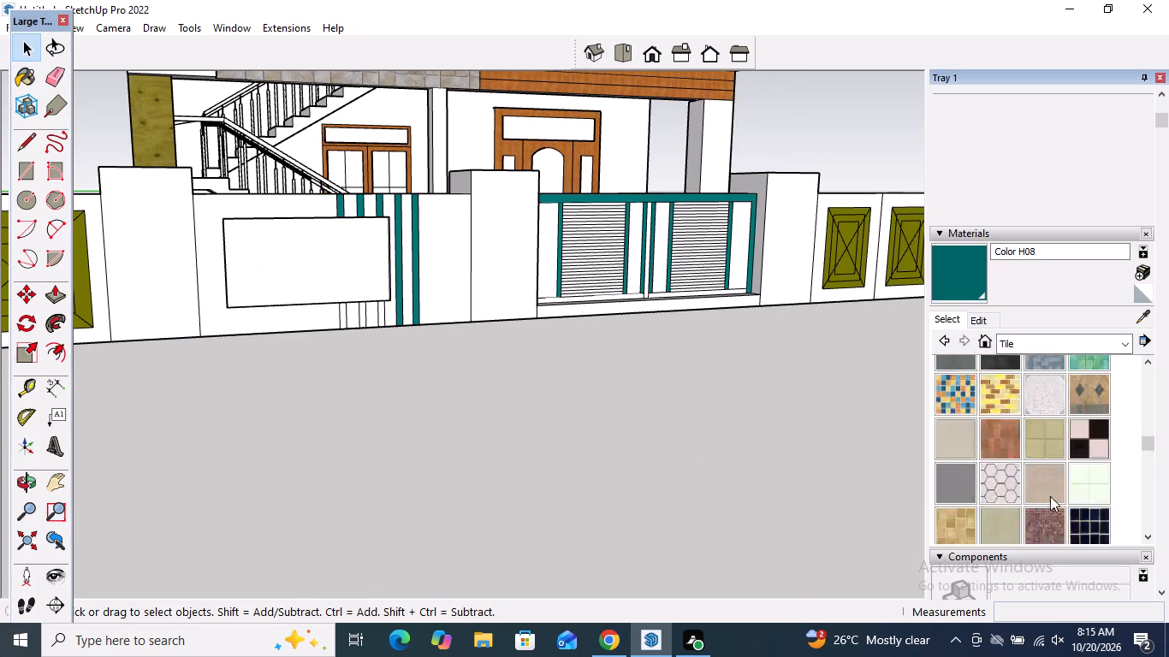
scroll(1050, 496, down, 3)
scroll(1050, 495, up, 3)
scroll(1059, 491, down, 2)
click(1045, 403)
scroll(659, 291, up, 8)
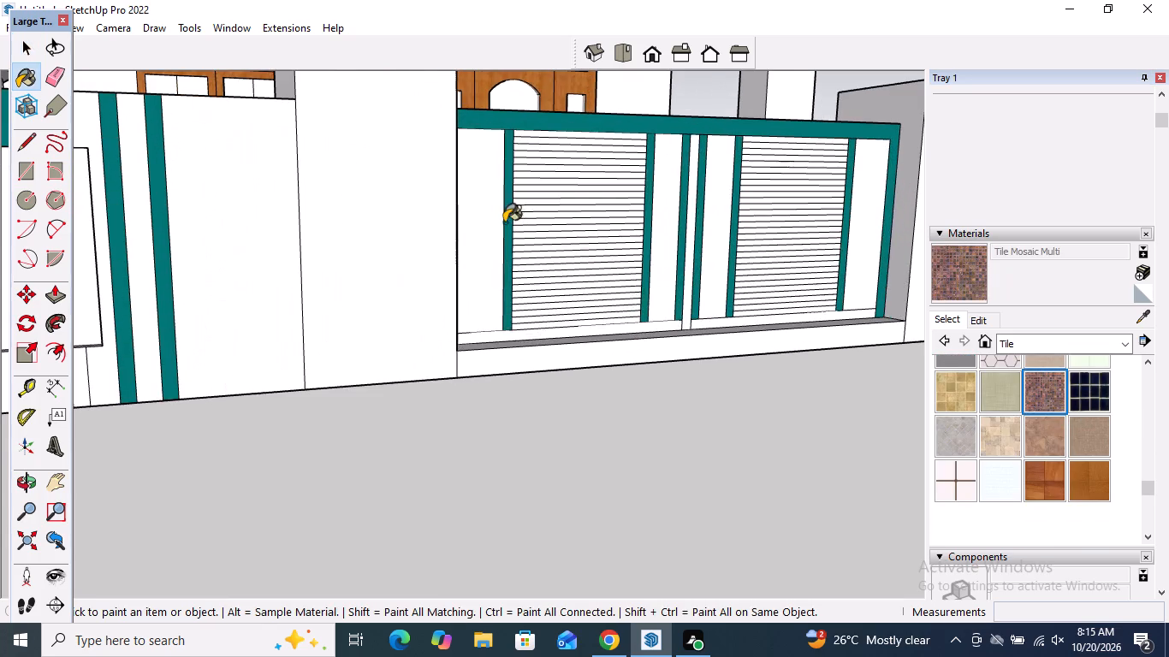
click(469, 222)
scroll(470, 268, down, 5)
scroll(748, 224, up, 4)
click(755, 223)
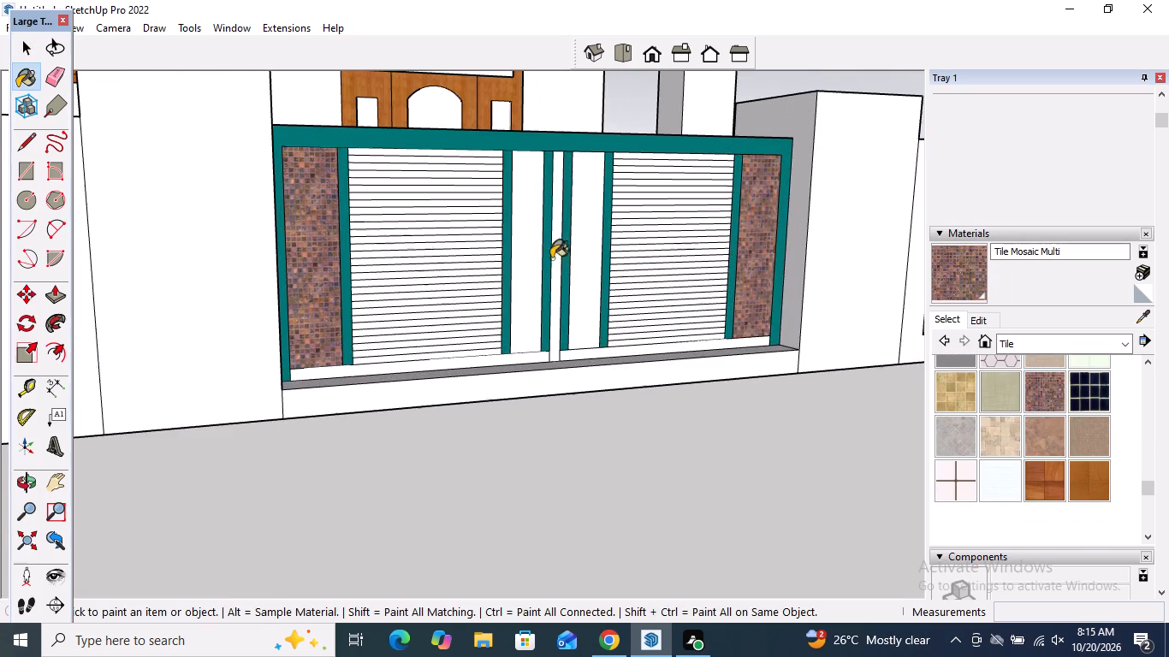
scroll(555, 252, up, 5)
click(595, 215)
click(507, 246)
key(space)
Examine the whole painted house from several angles, including the front wall, the gate and the staircase area.
scroll(548, 285, down, 9)
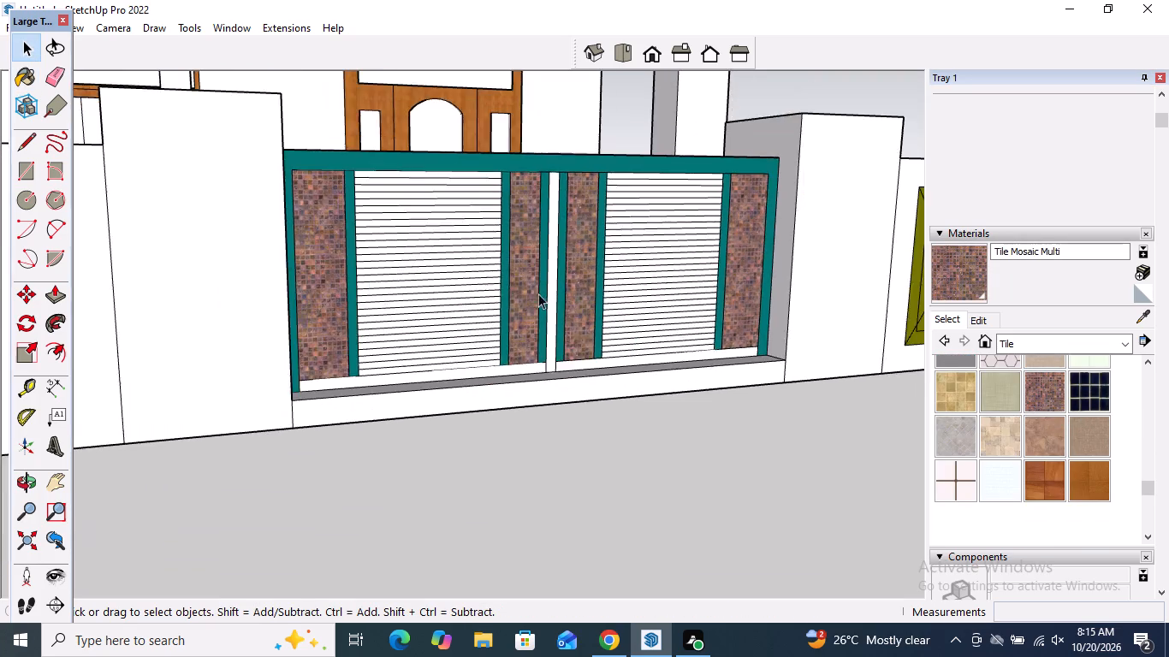
scroll(538, 293, down, 4)
scroll(585, 376, down, 8)
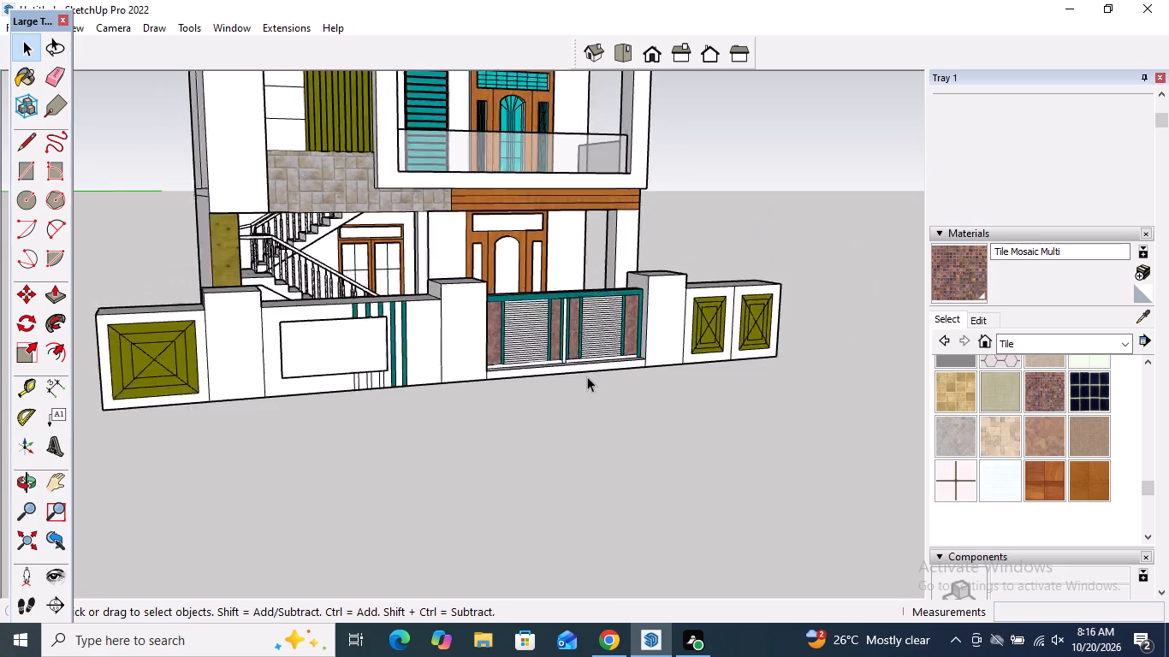
scroll(587, 376, down, 3)
middle_drag(619, 386, 454, 430)
scroll(573, 199, down, 10)
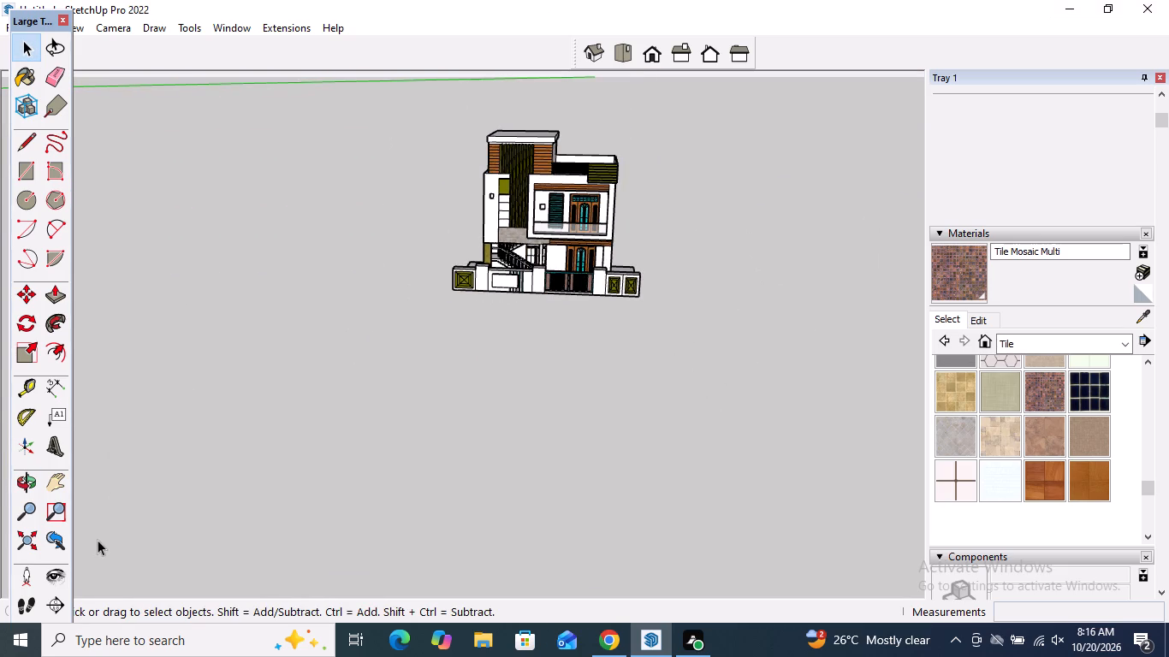
scroll(0, 598, down, 1)
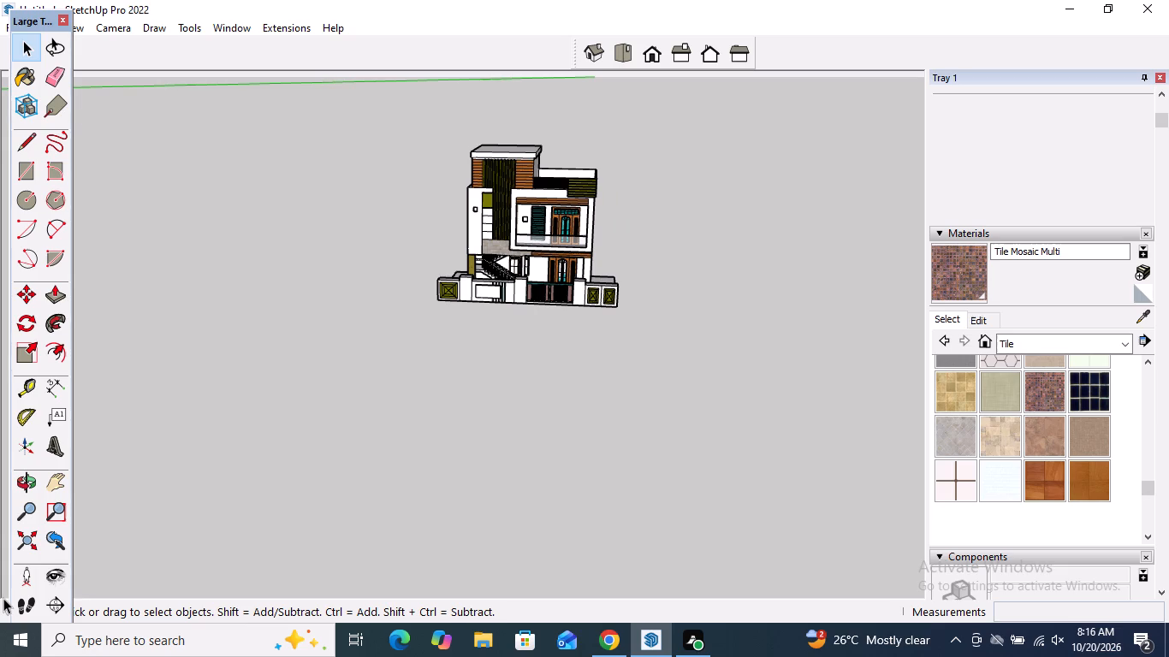
scroll(3, 598, down, 5)
scroll(14, 620, up, 5)
scroll(0, 452, up, 4)
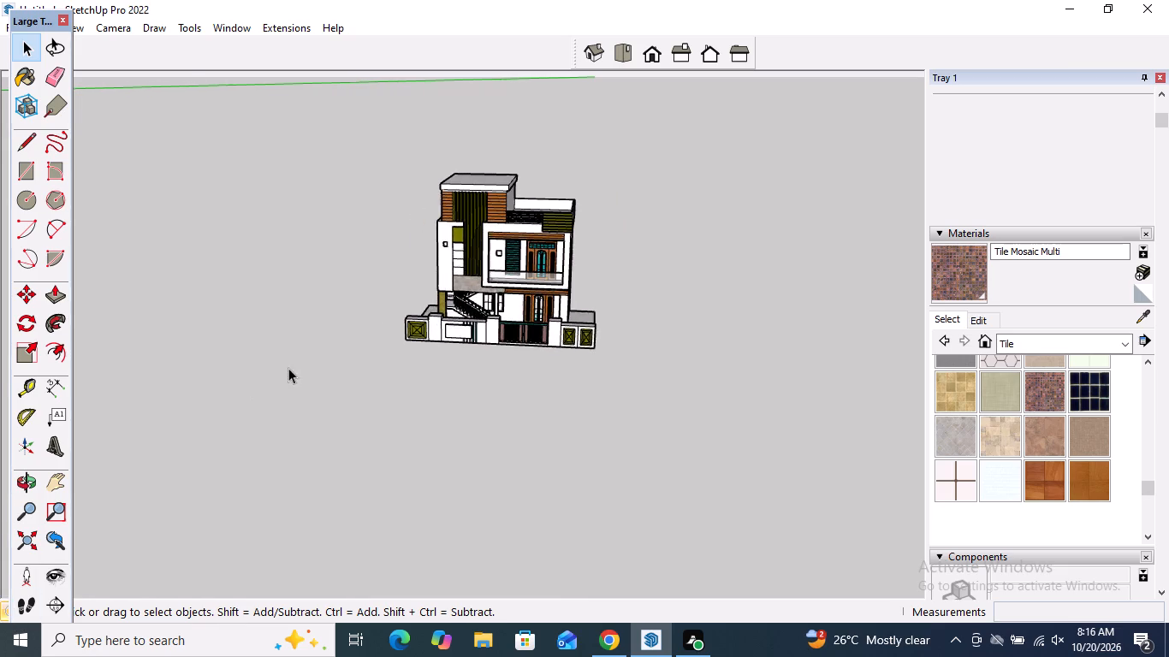
scroll(582, 224, up, 11)
scroll(501, 362, down, 14)
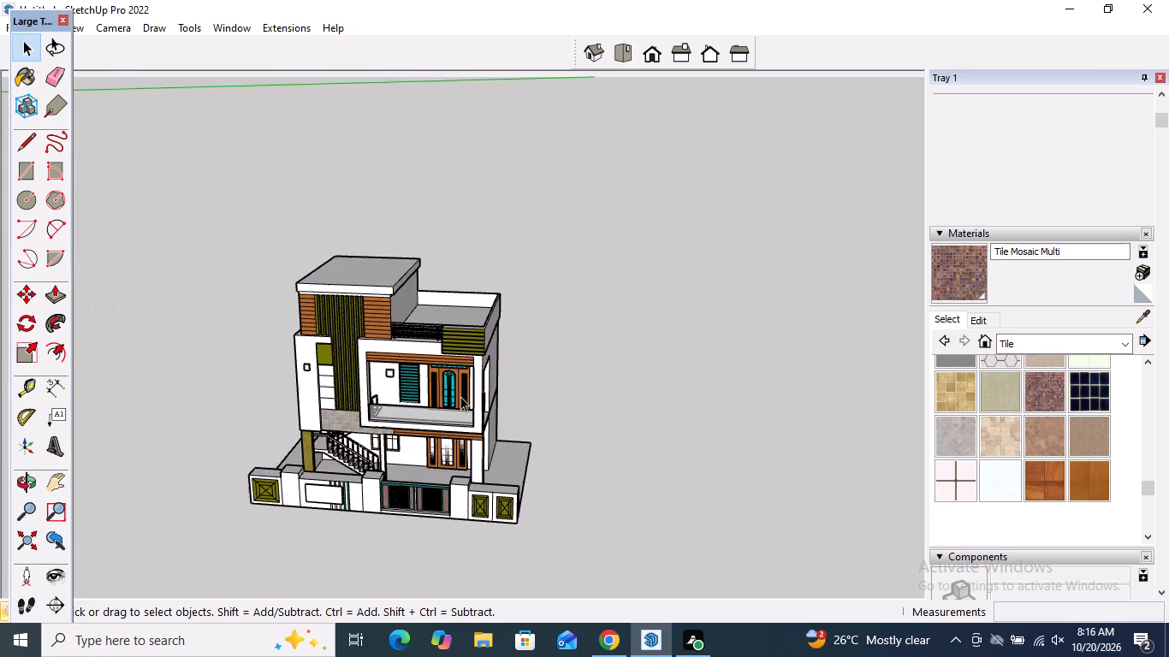
scroll(460, 396, down, 9)
scroll(466, 426, up, 13)
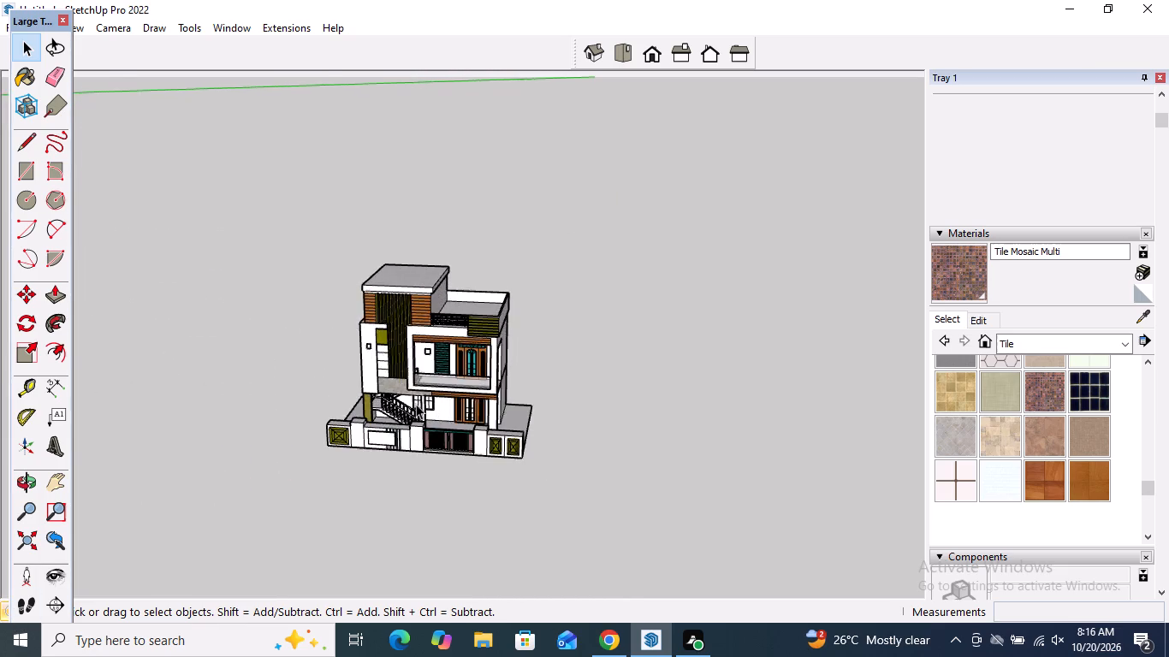
scroll(416, 404, up, 16)
middle_drag(416, 404, 776, 293)
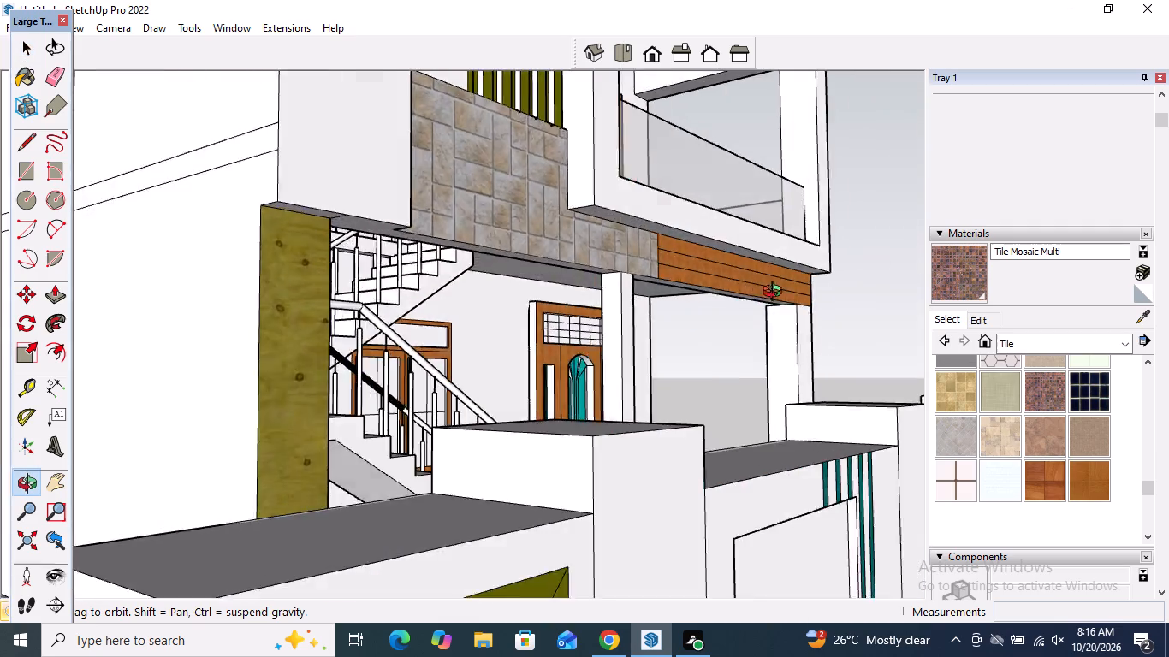
middle_drag(776, 293, 549, 431)
scroll(549, 417, down, 18)
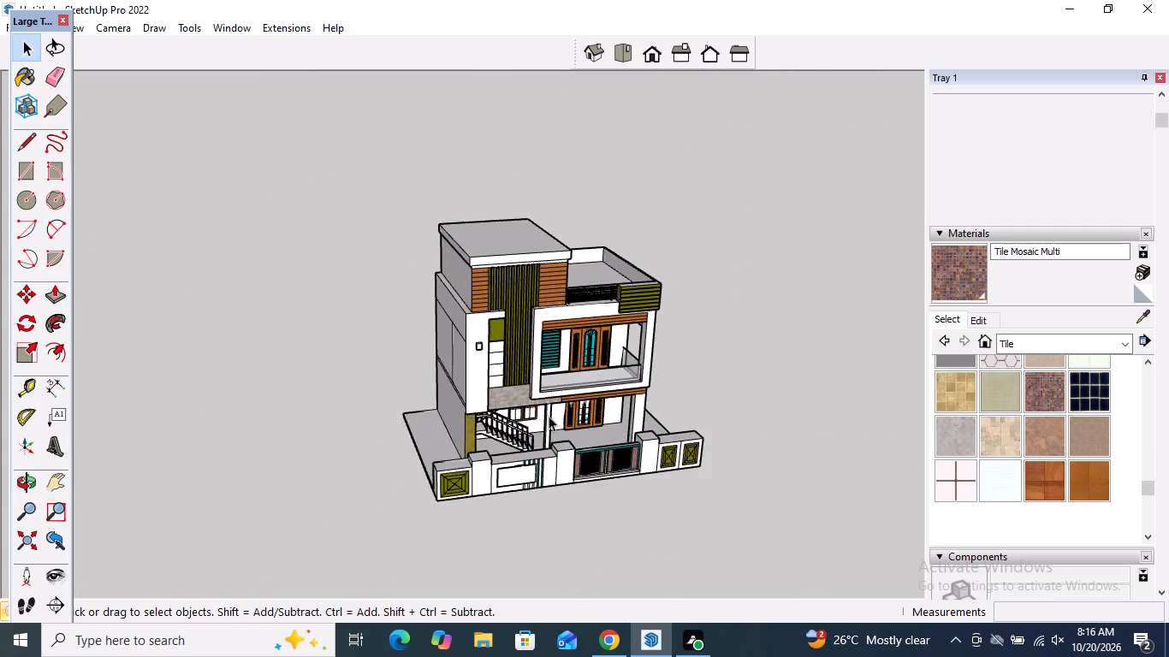
scroll(549, 416, down, 6)
middle_drag(556, 408, 199, 434)
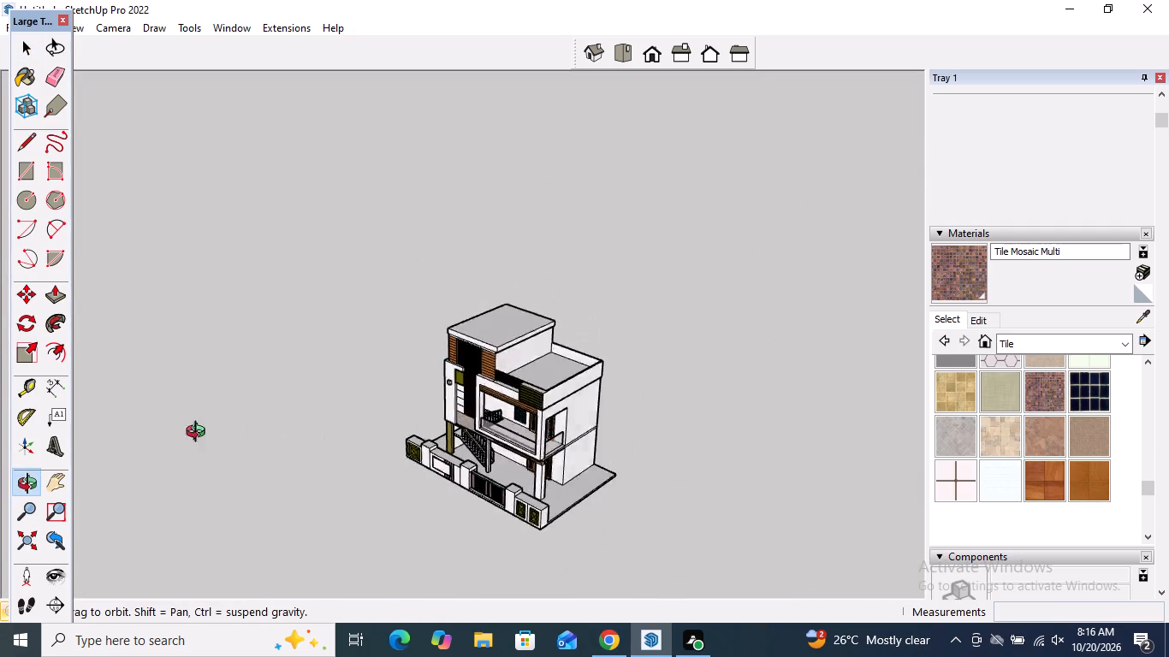
middle_drag(199, 434, 162, 434)
scroll(421, 468, up, 20)
scroll(421, 468, up, 7)
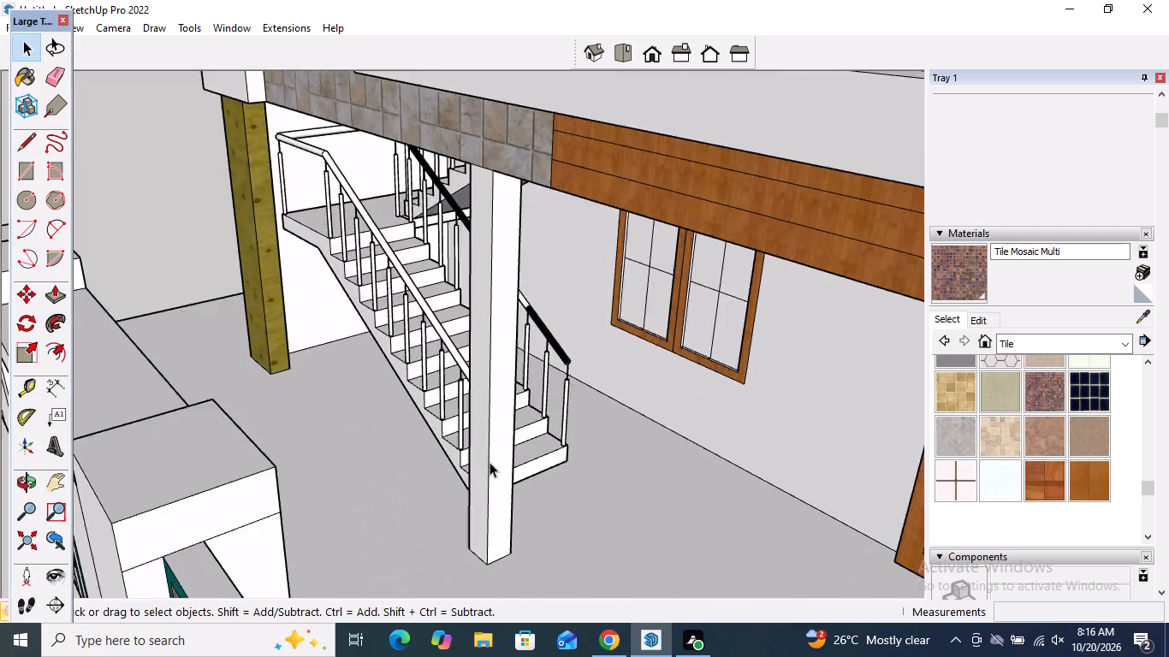
scroll(490, 462, up, 6)
scroll(530, 451, down, 16)
middle_drag(563, 415, 831, 346)
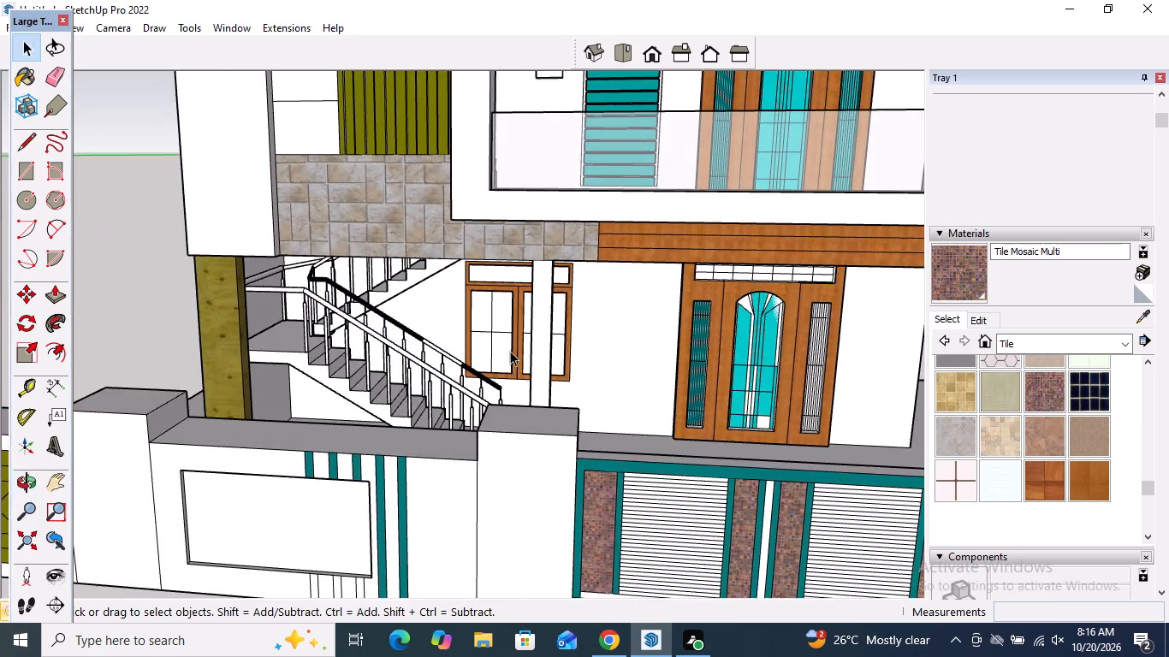
scroll(510, 351, down, 20)
scroll(510, 351, down, 5)
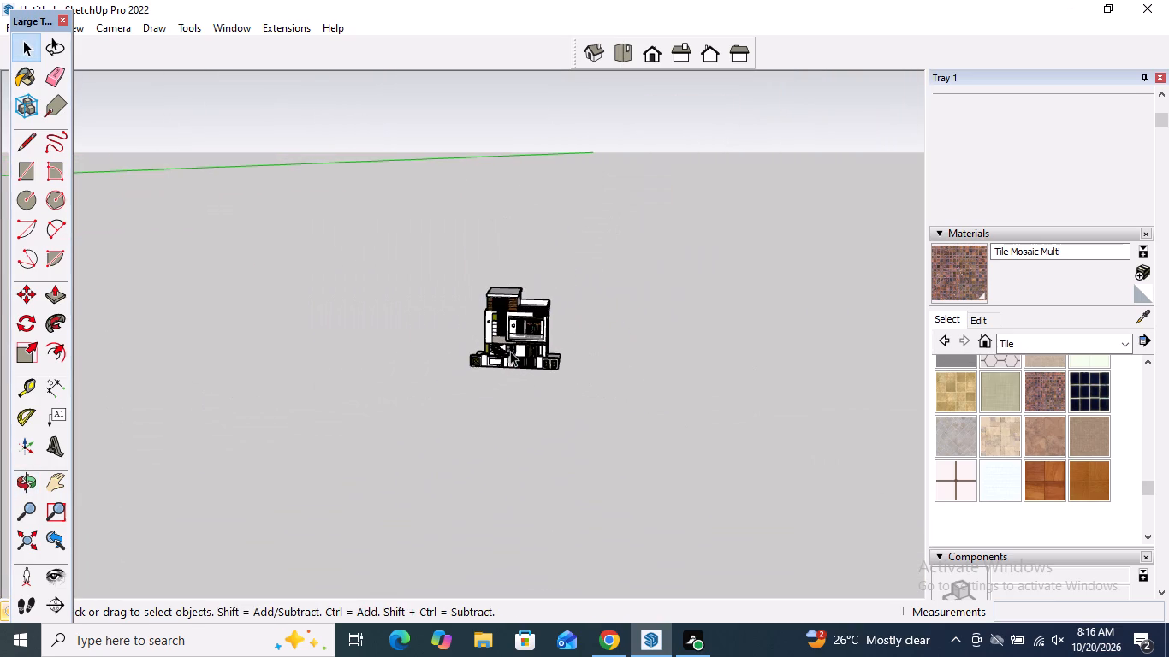
Examine the house front and the unpainted panes of the ground-floor window behind the staircase up close.
scroll(510, 350, up, 16)
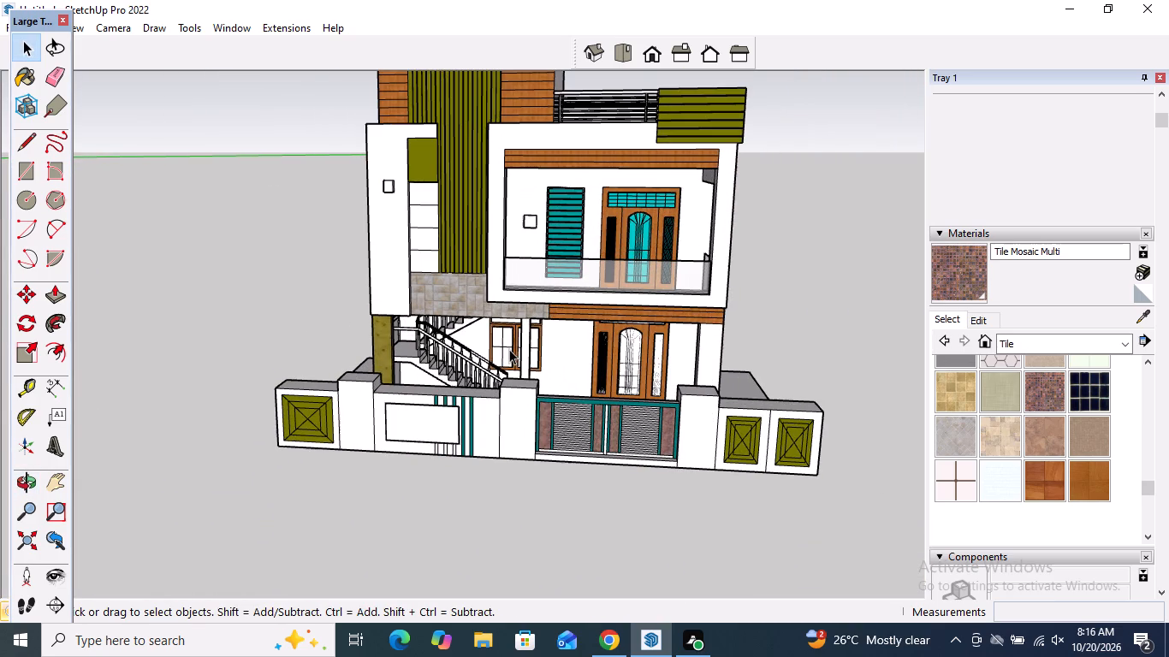
scroll(509, 349, up, 5)
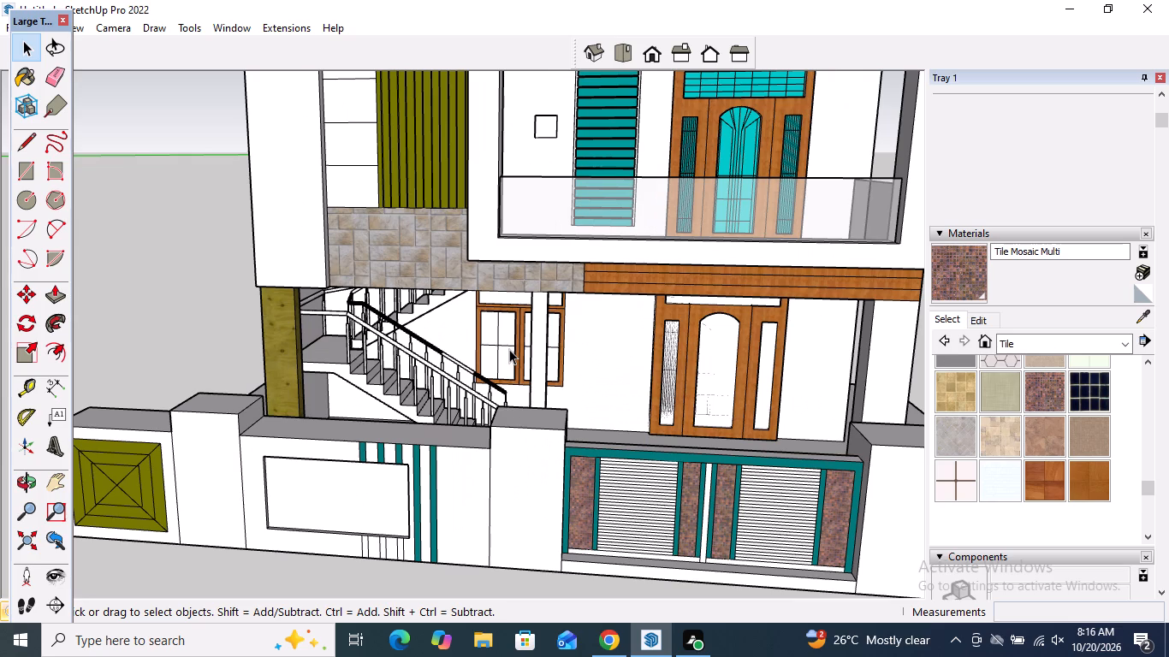
scroll(509, 348, up, 2)
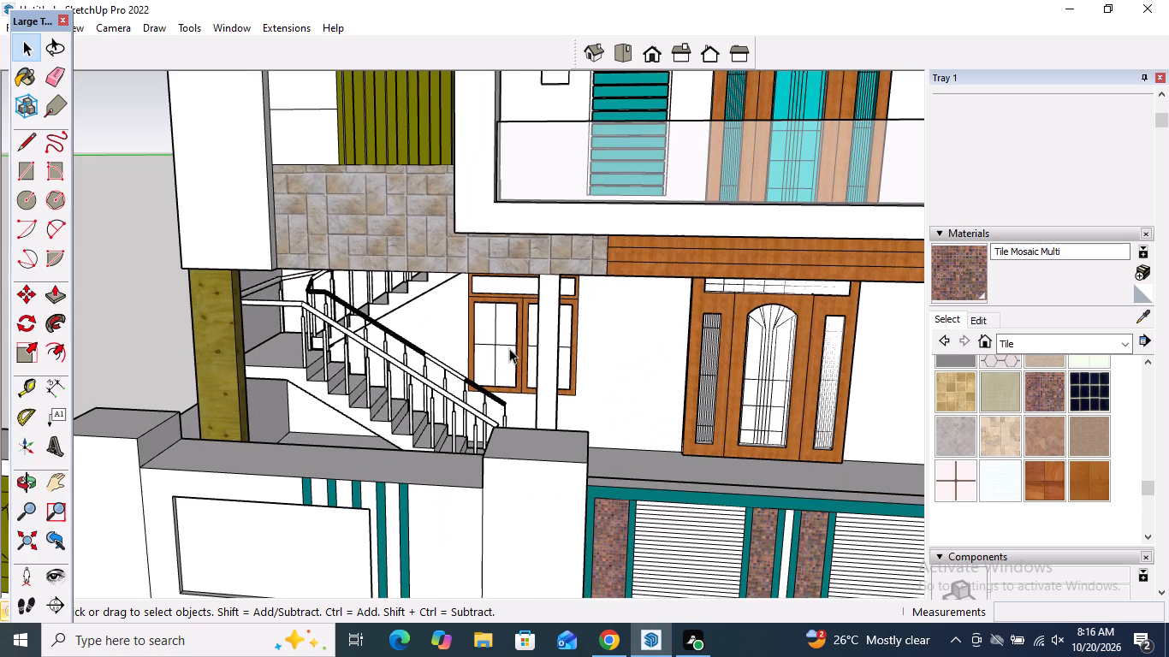
scroll(509, 348, up, 1)
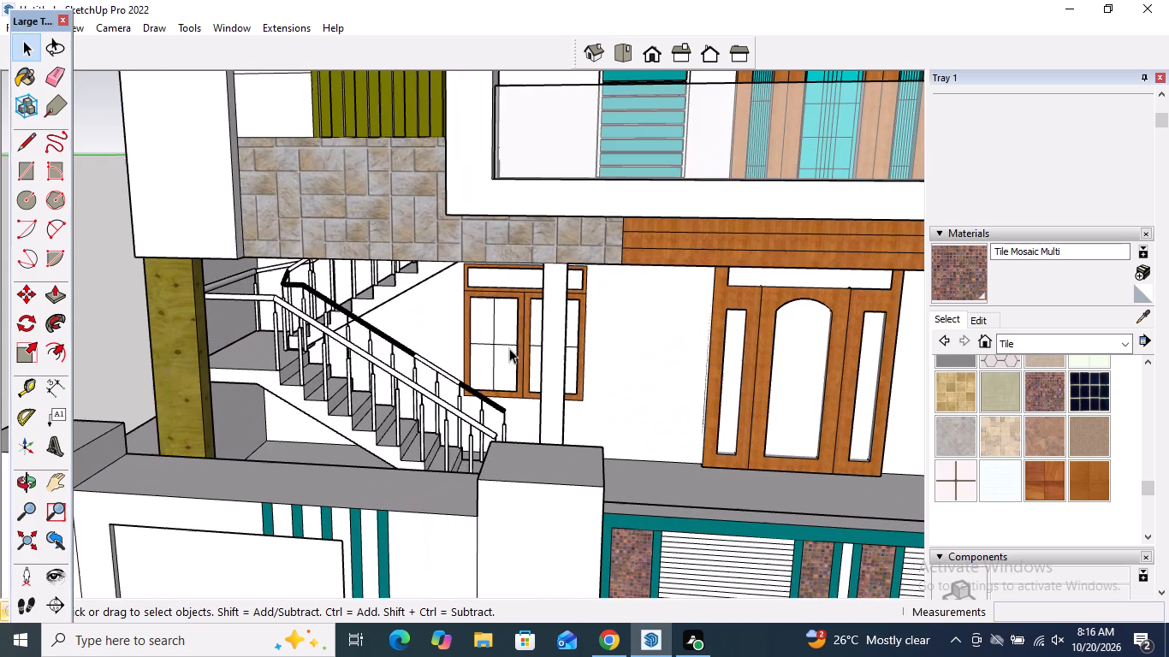
scroll(509, 348, up, 8)
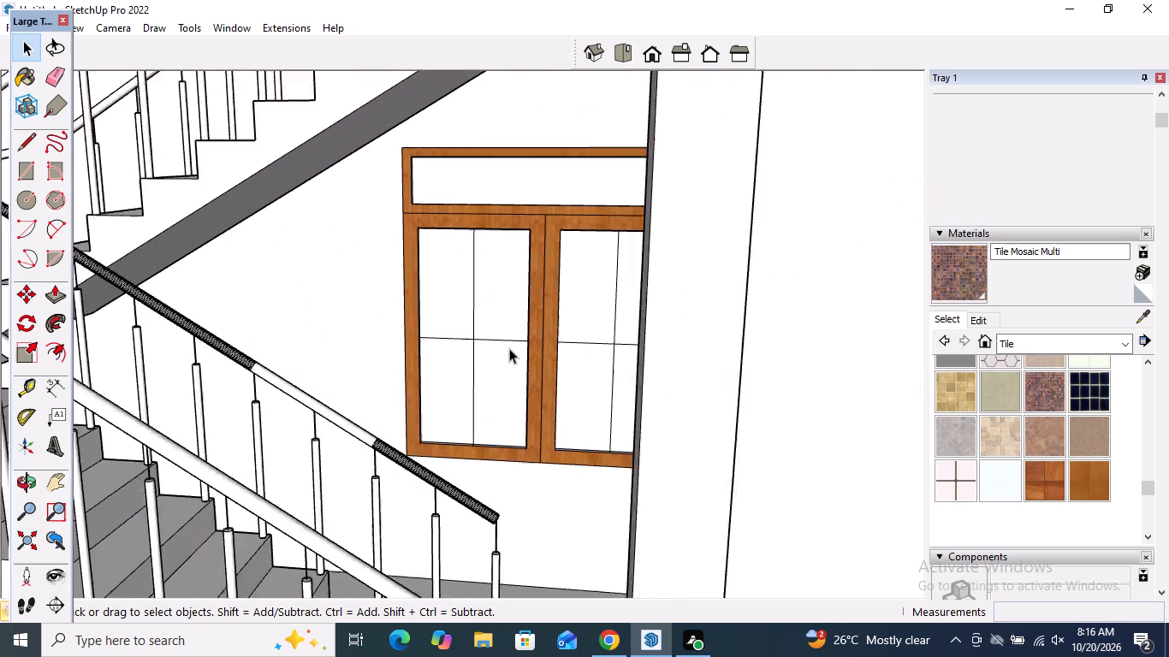
scroll(509, 348, up, 7)
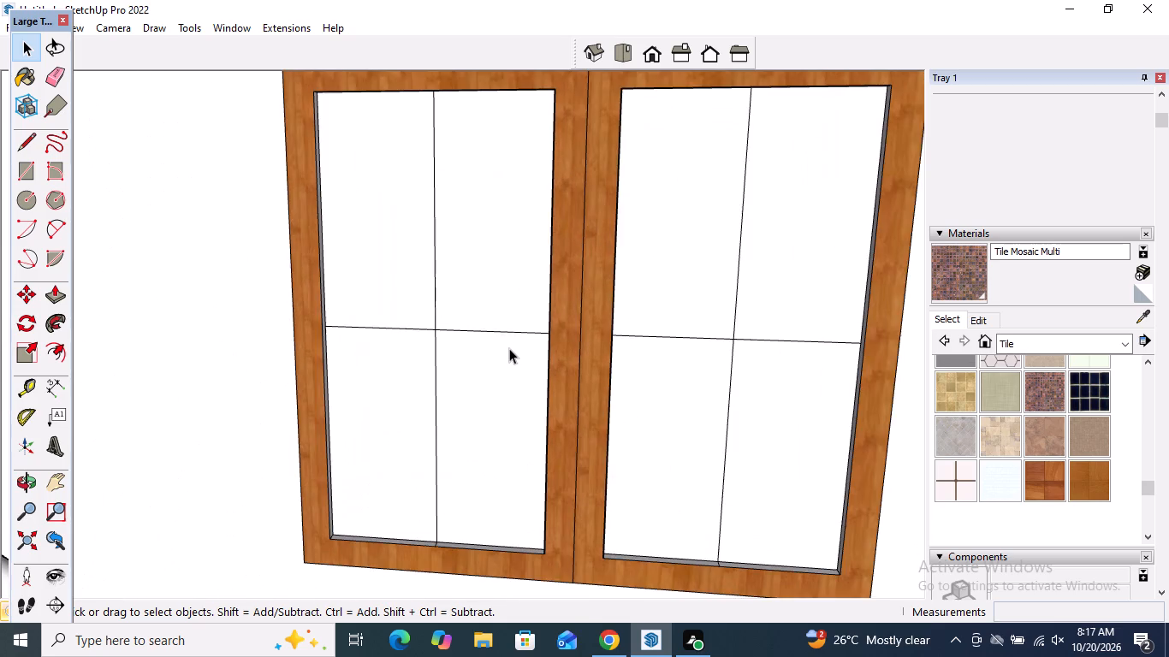
Examine the whole painted house from several angles, from the ground-floor window to the balcony, boundary wall and gate.
scroll(509, 348, up, 5)
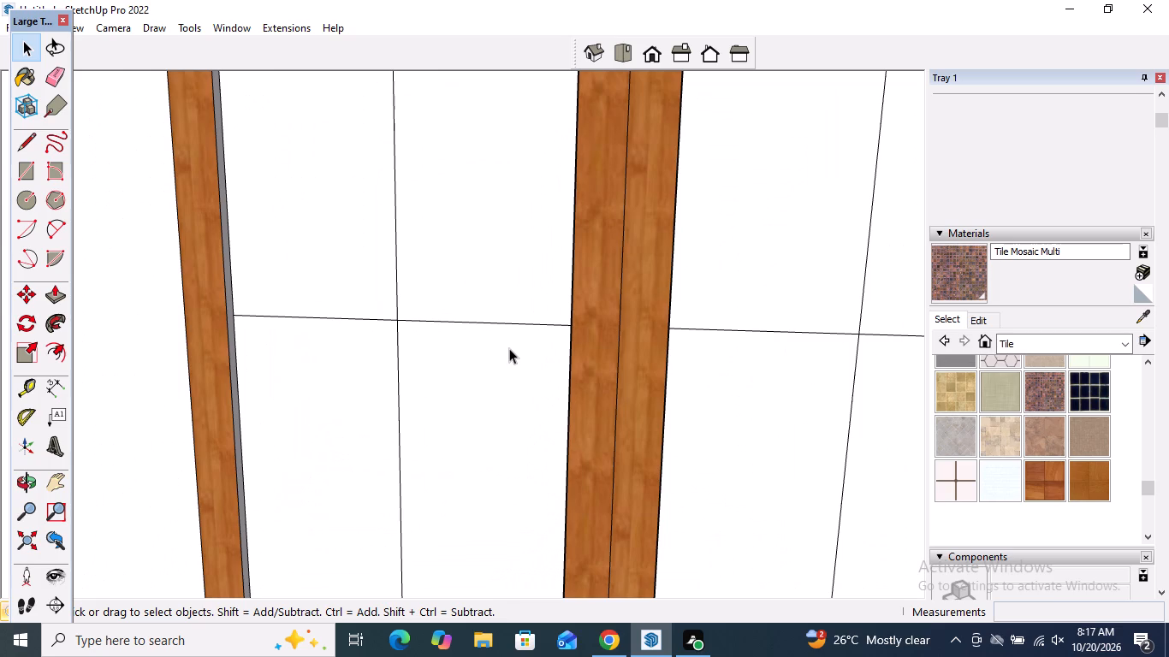
scroll(481, 400, down, 19)
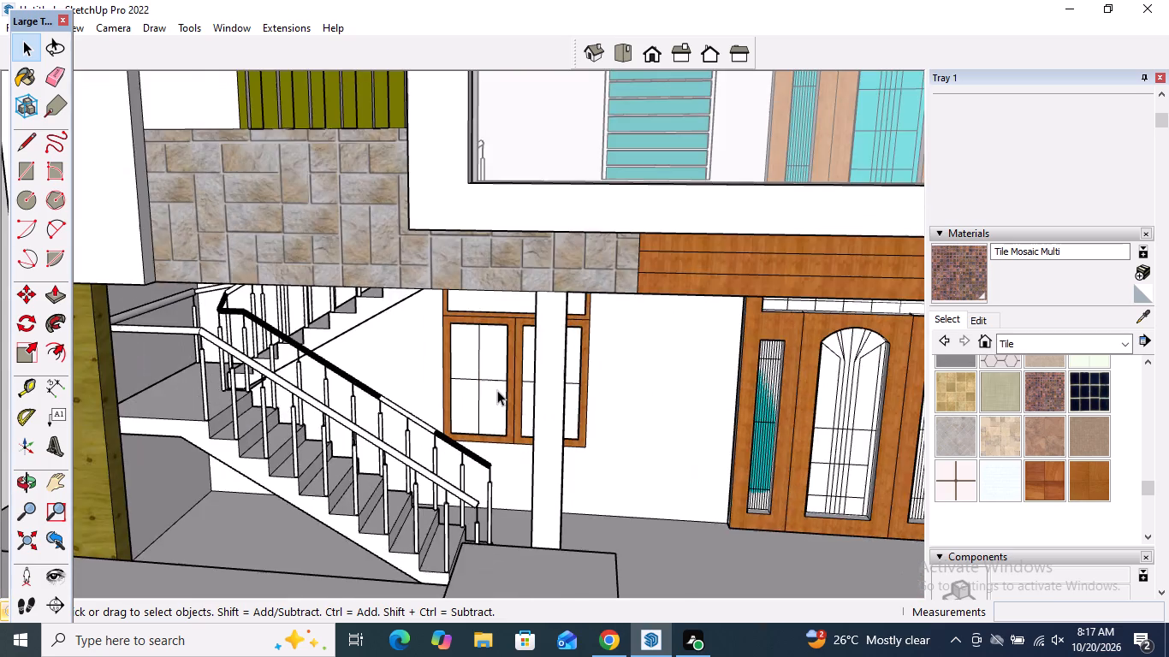
scroll(497, 390, down, 20)
scroll(497, 390, down, 3)
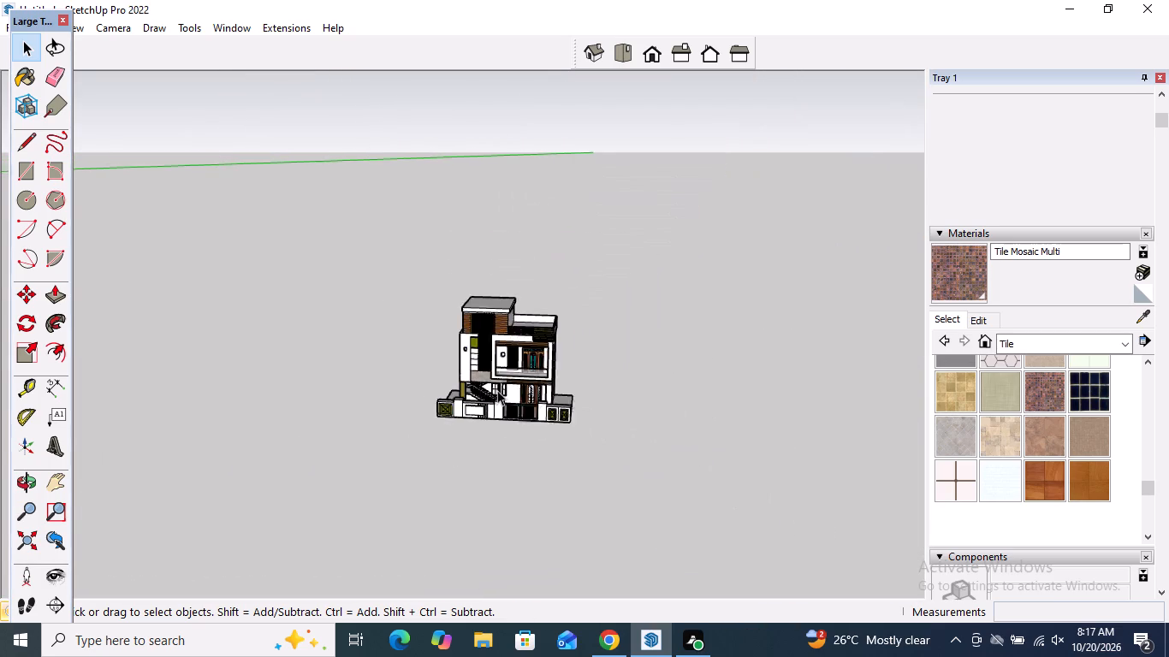
scroll(497, 390, down, 7)
scroll(515, 364, up, 17)
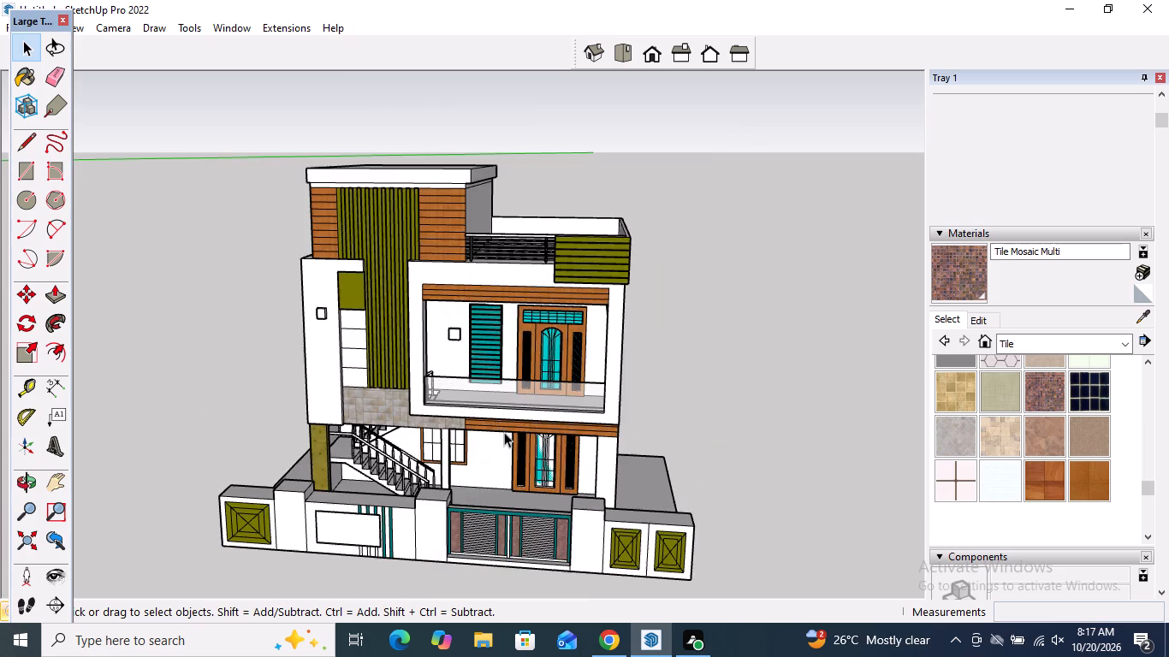
middle_drag(489, 429, 373, 449)
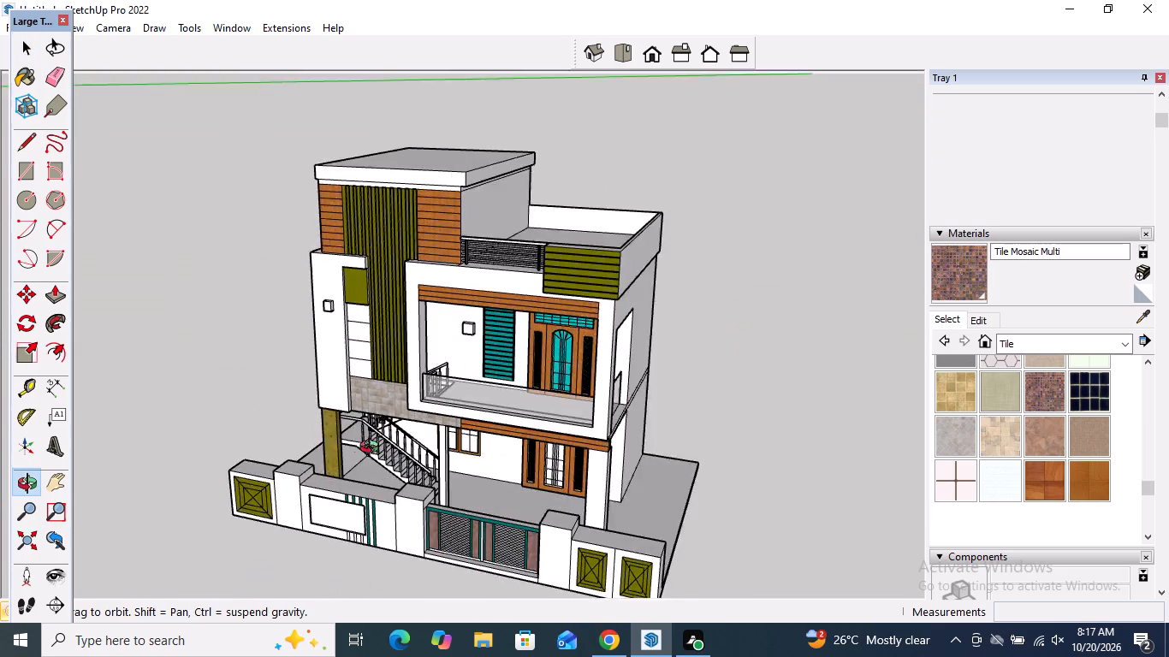
middle_drag(373, 449, 430, 426)
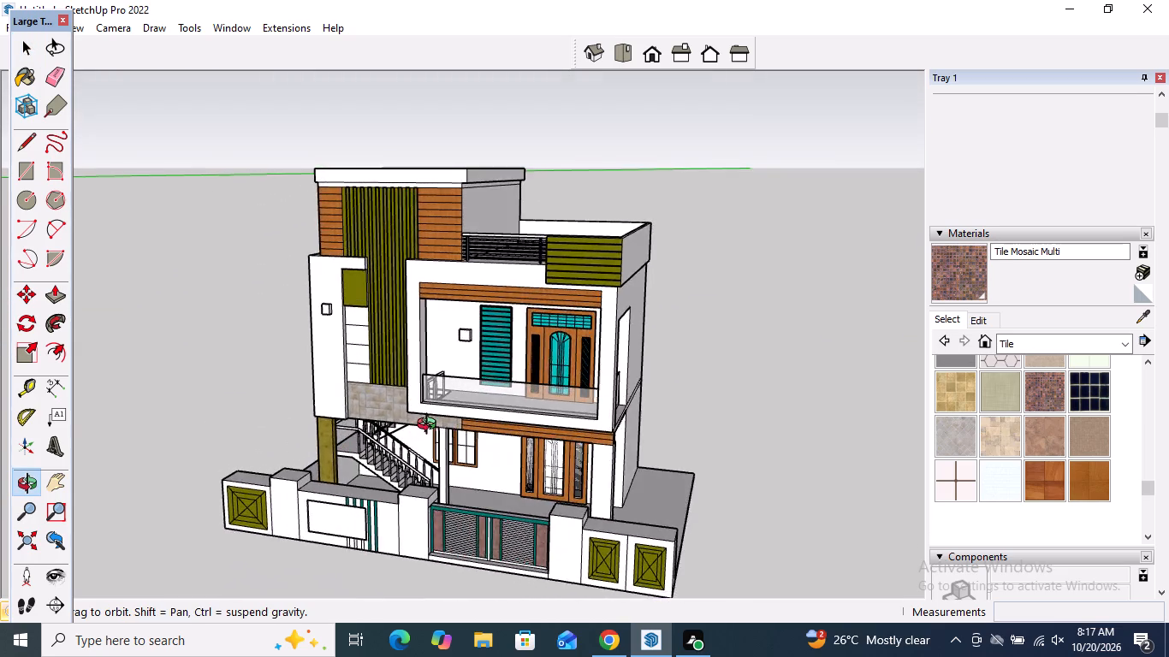
middle_drag(430, 426, 497, 459)
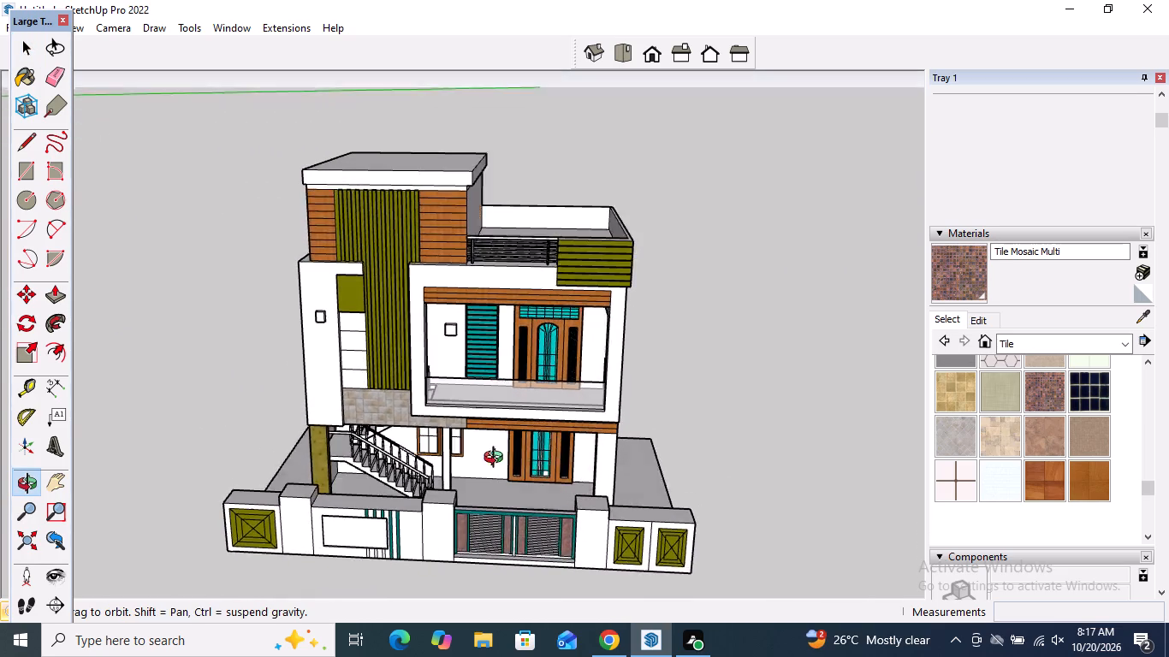
middle_drag(497, 459, 479, 339)
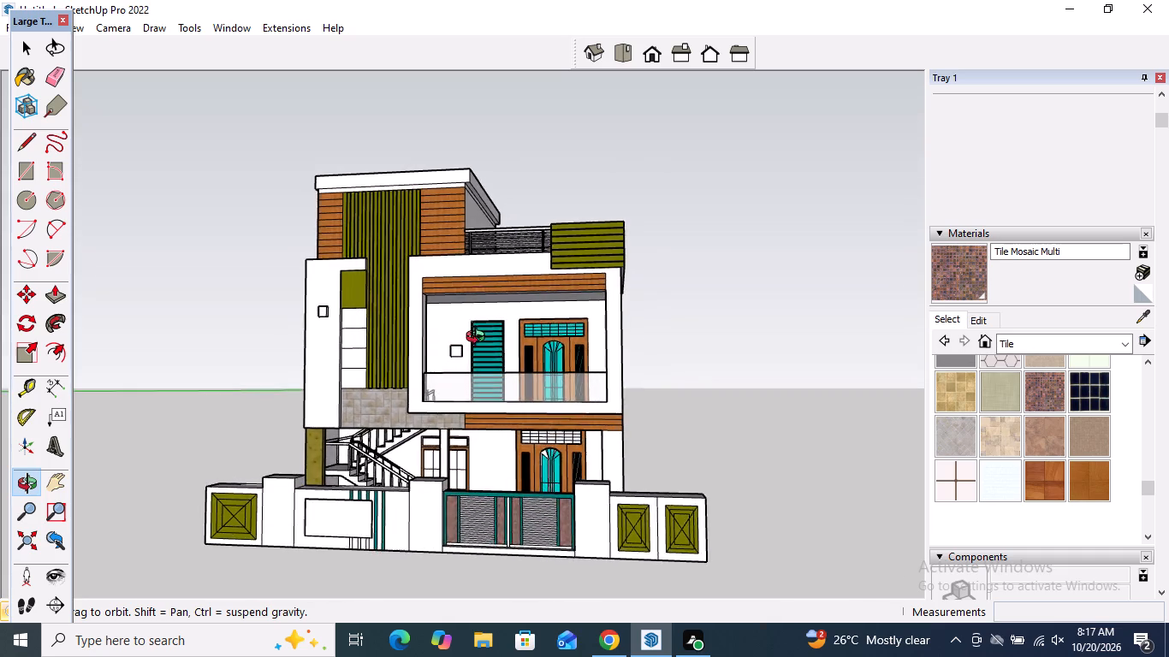
middle_drag(479, 339, 487, 326)
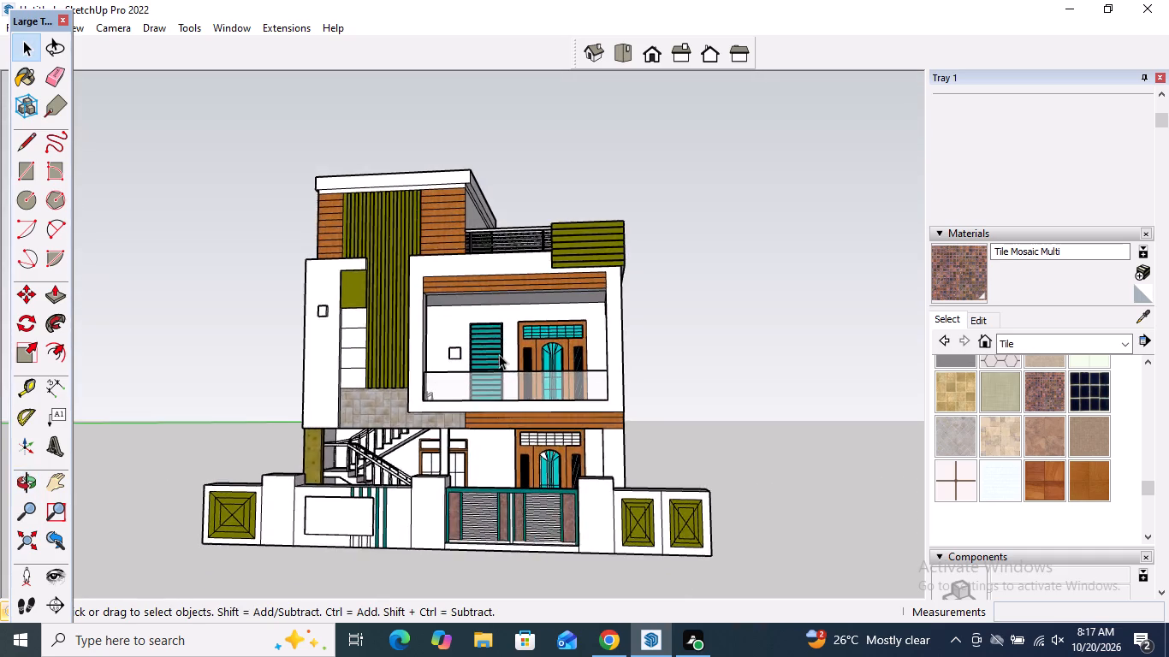
scroll(501, 363, down, 6)
middle_drag(495, 351, 451, 507)
scroll(448, 445, up, 9)
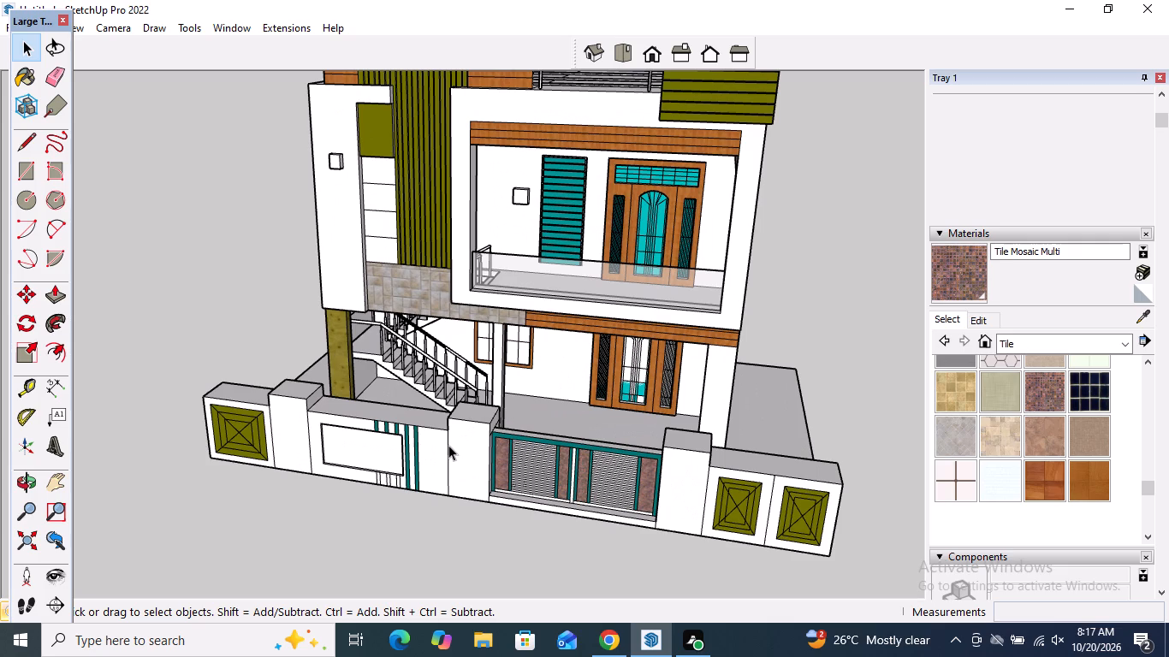
scroll(448, 445, down, 11)
scroll(466, 469, up, 12)
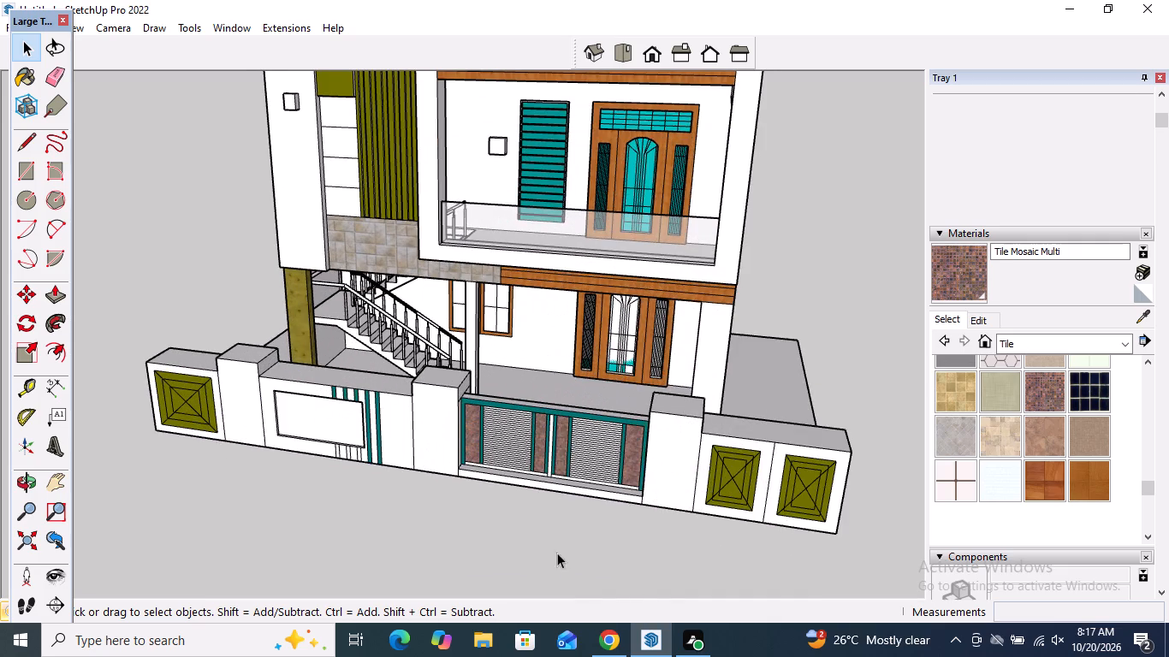
scroll(479, 416, down, 9)
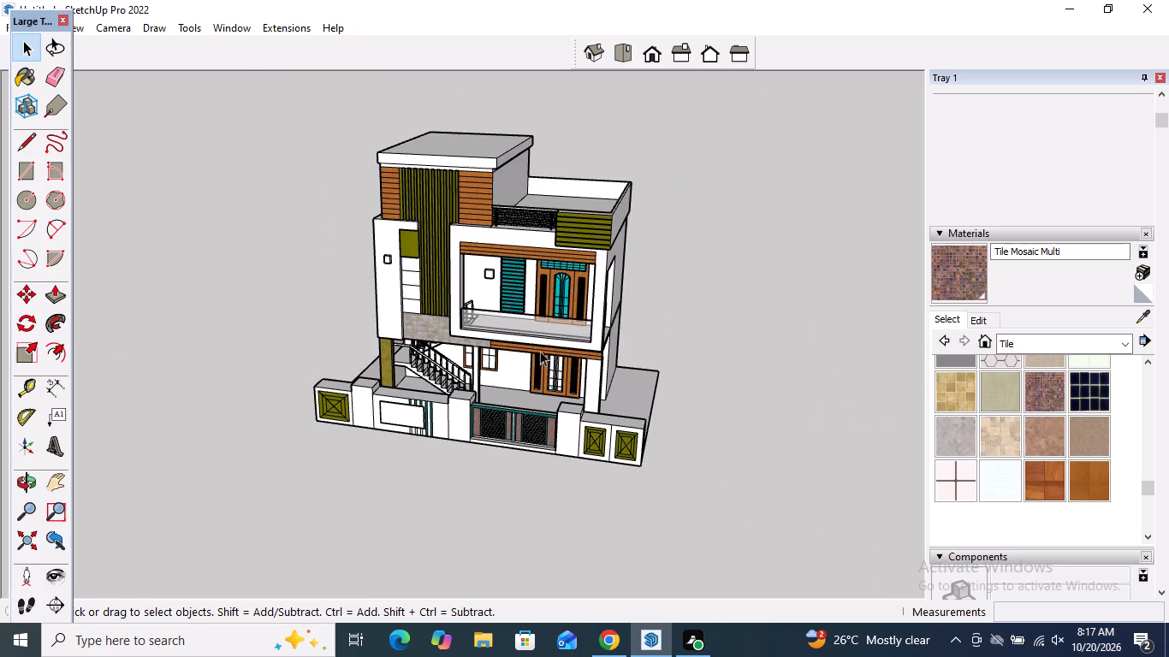
middle_drag(440, 311, 547, 189)
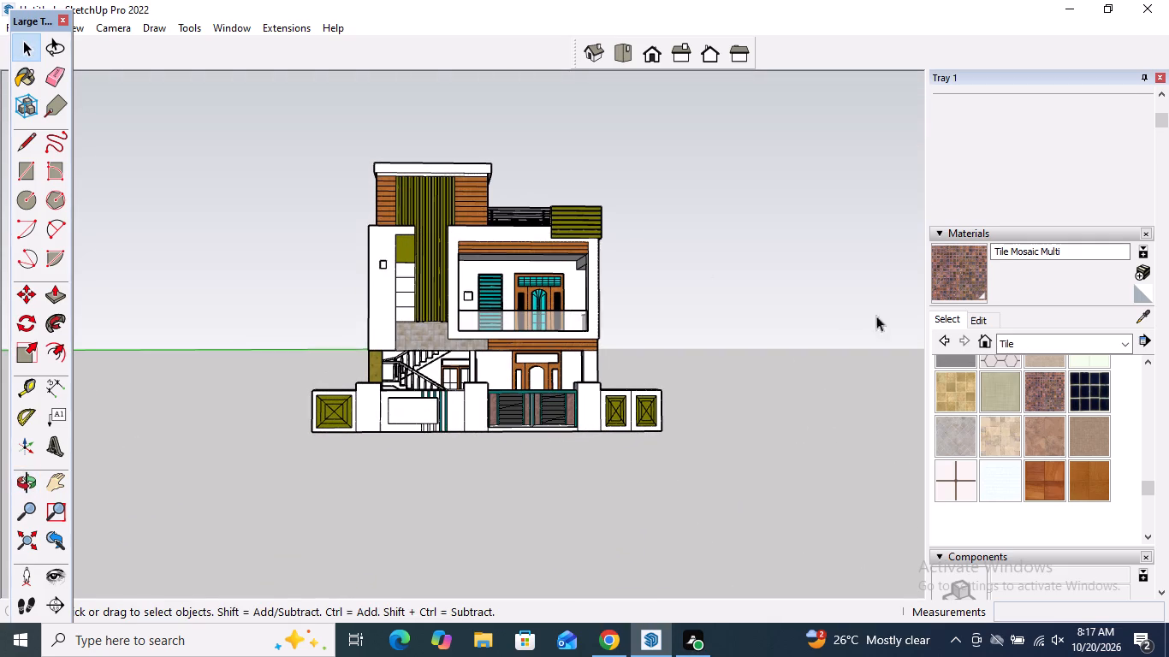
Paint the front faces of the two small square wall boxes, beside the balcony louvres and on the staircase-side wall, with Tile Navy.
drag(1087, 388, 1018, 388)
scroll(374, 307, up, 14)
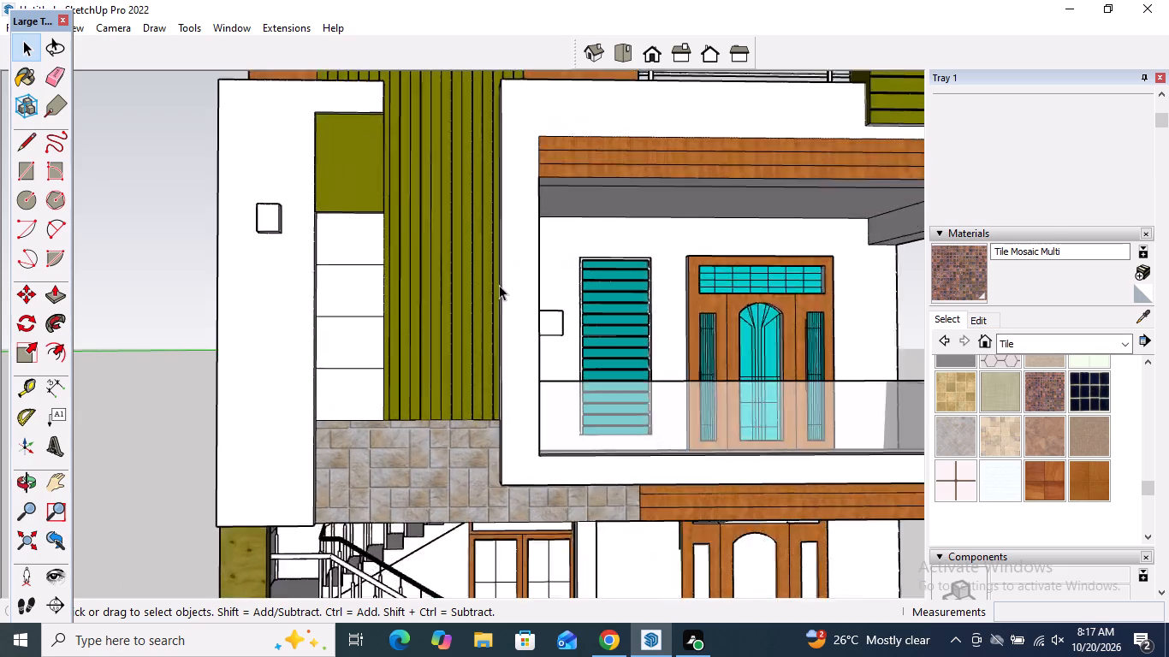
scroll(499, 285, up, 1)
click(564, 329)
click(954, 279)
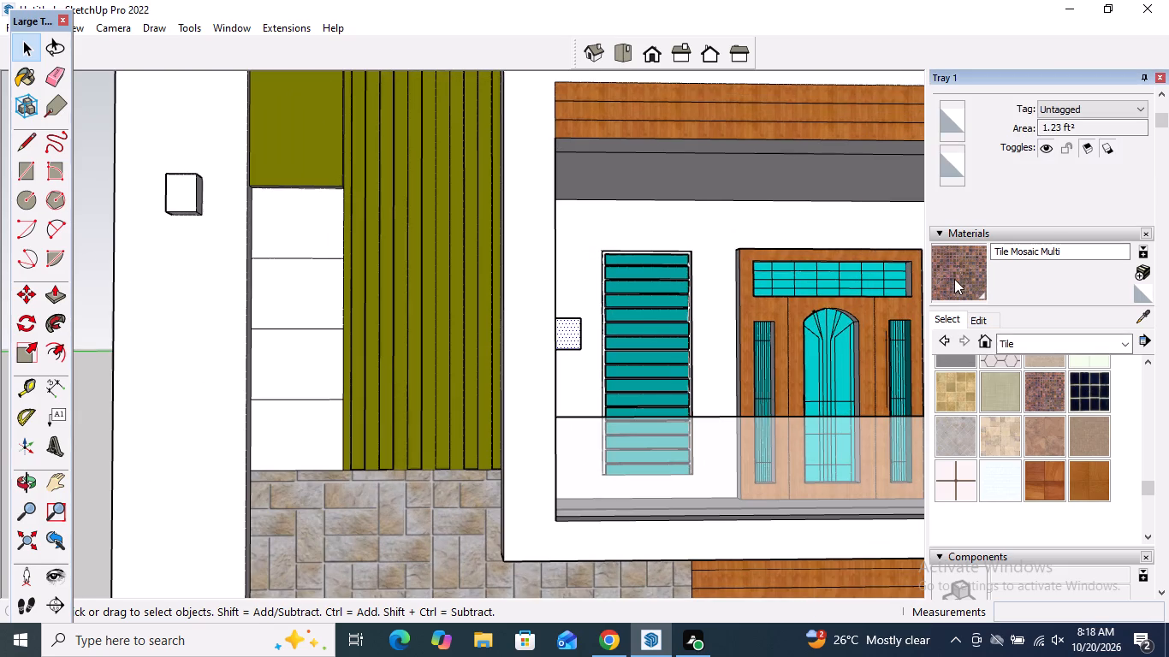
scroll(578, 328, up, 5)
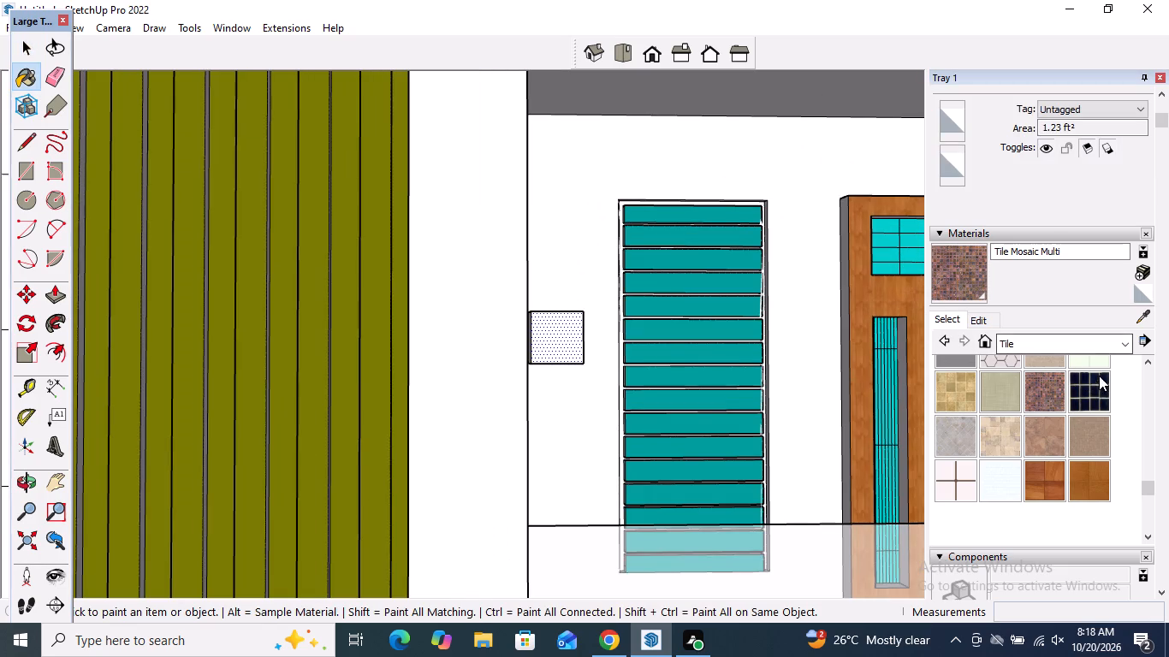
click(1100, 386)
scroll(517, 353, up, 4)
click(579, 328)
scroll(579, 333, down, 4)
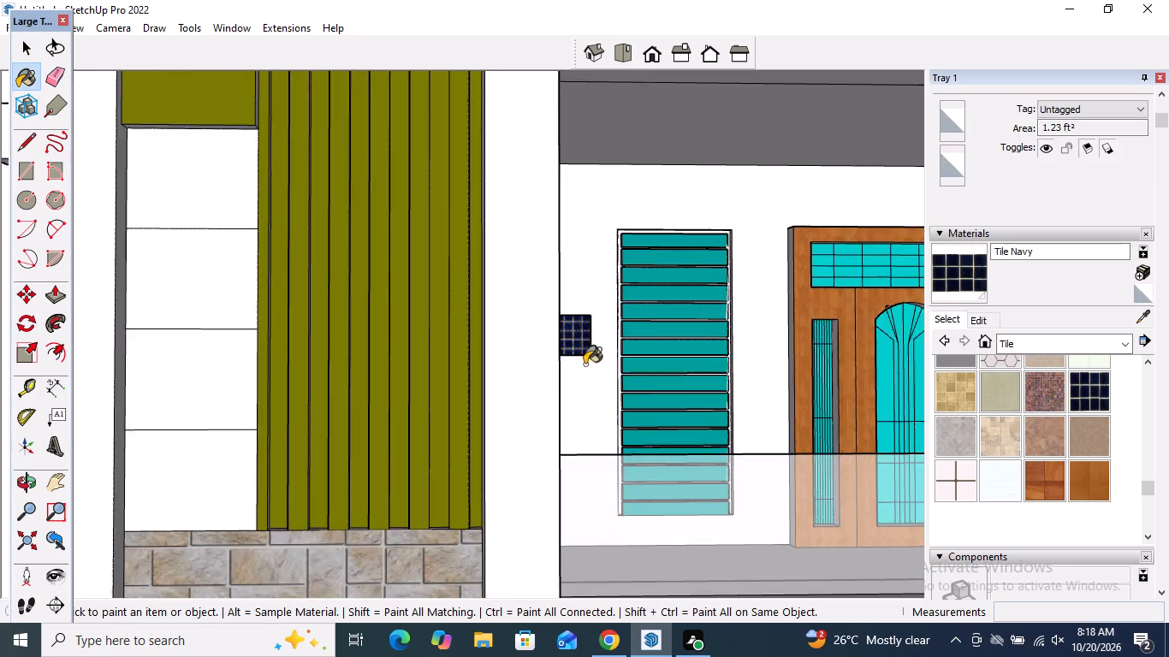
scroll(584, 364, down, 6)
scroll(291, 362, down, 1)
scroll(239, 244, up, 4)
click(237, 245)
scroll(278, 267, down, 8)
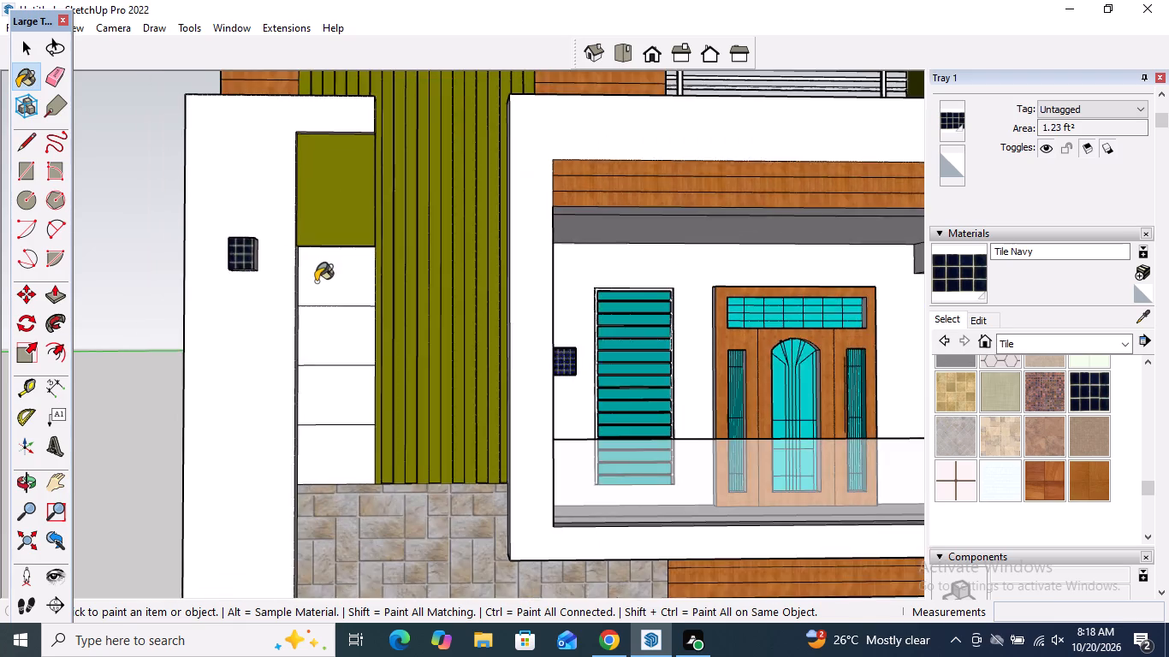
scroll(316, 281, down, 10)
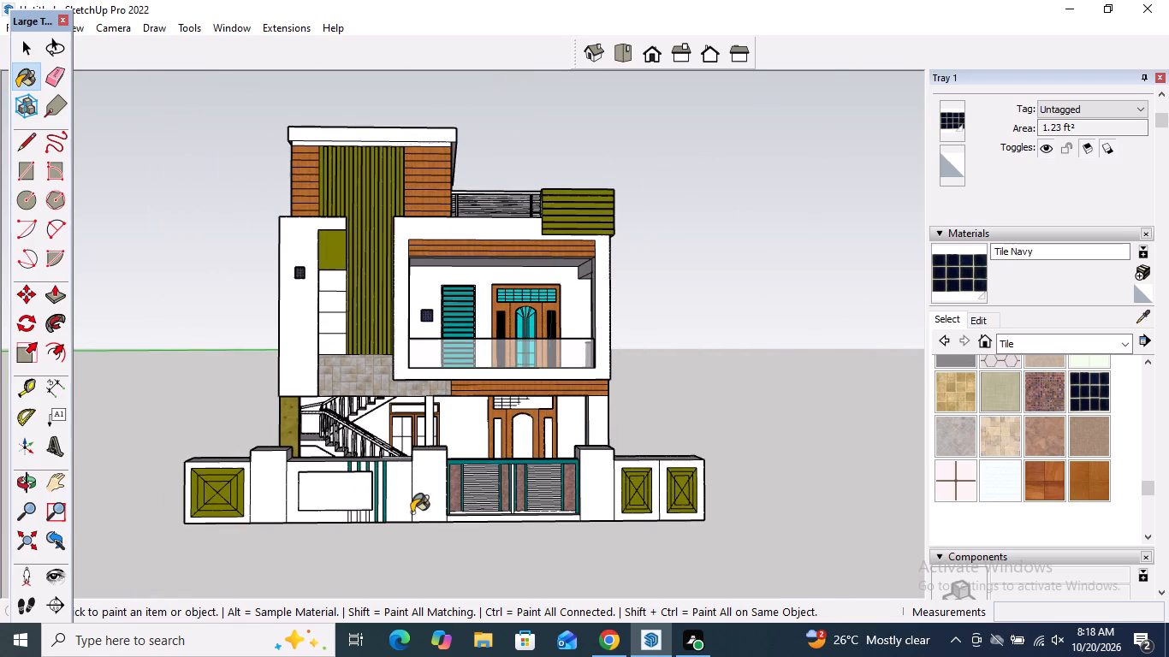
key(space)
Examine the house from a distance and check where it sits relative to the model axes.
scroll(412, 496, down, 5)
middle_drag(448, 487, 549, 417)
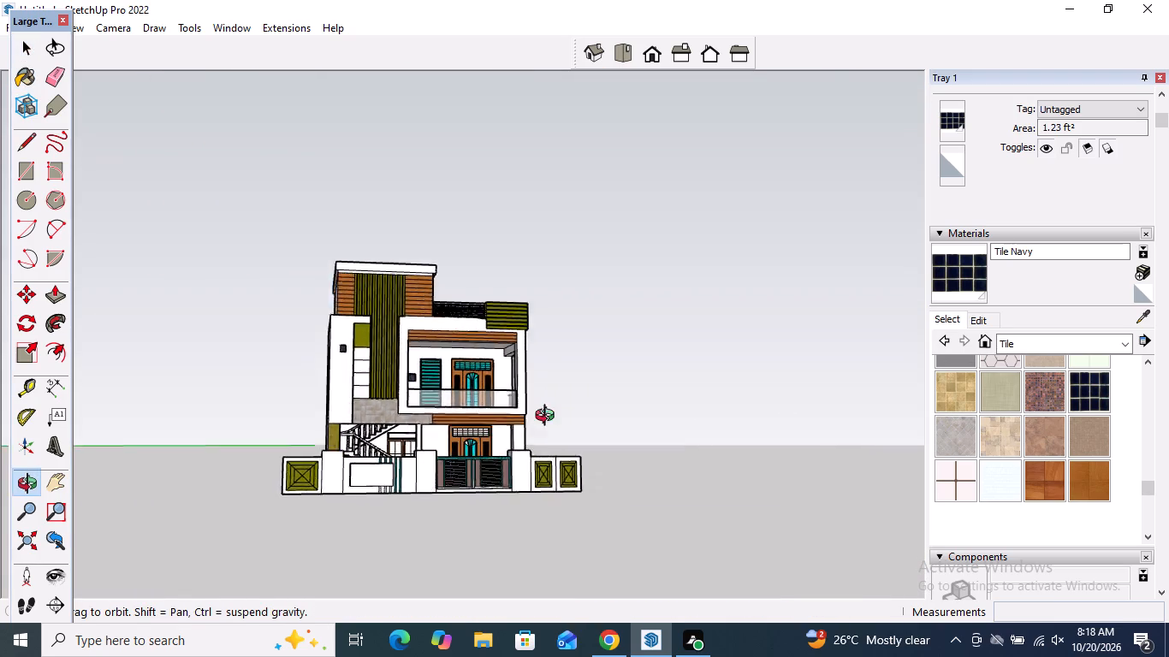
middle_drag(549, 417, 549, 480)
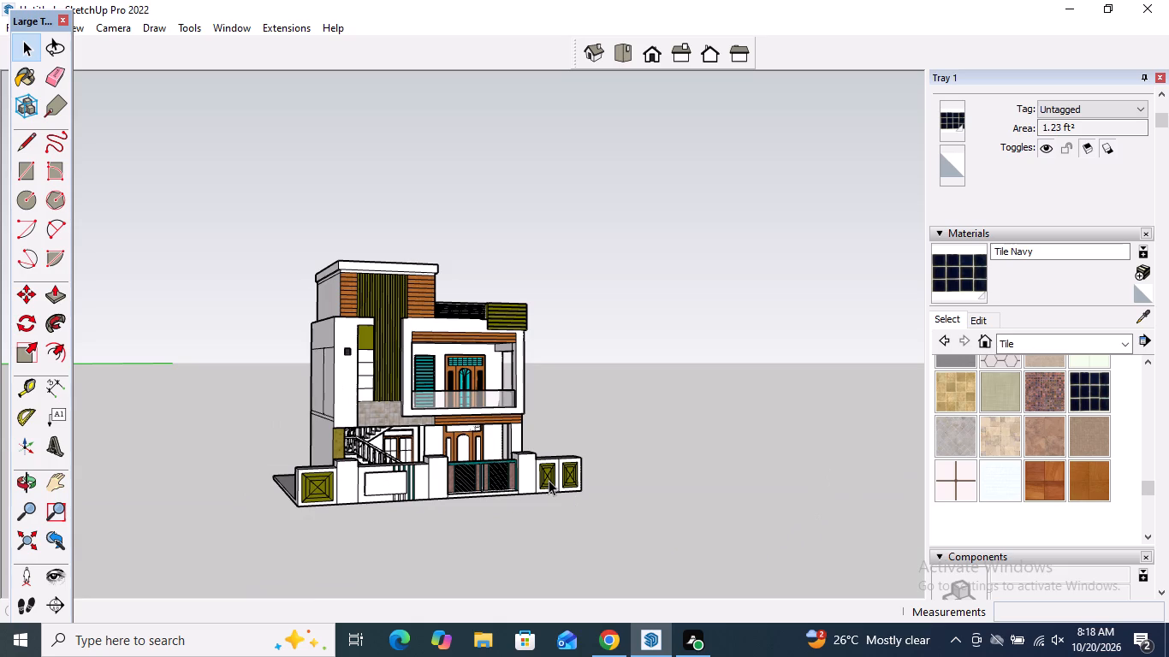
scroll(549, 480, down, 18)
scroll(549, 480, down, 7)
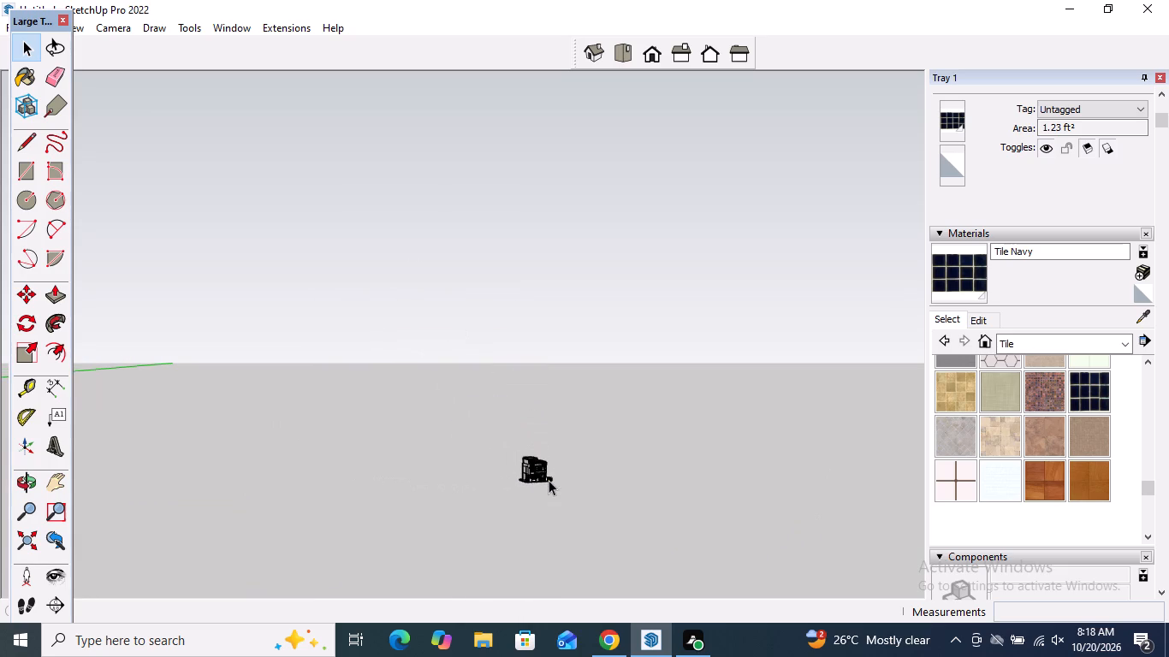
scroll(549, 480, down, 13)
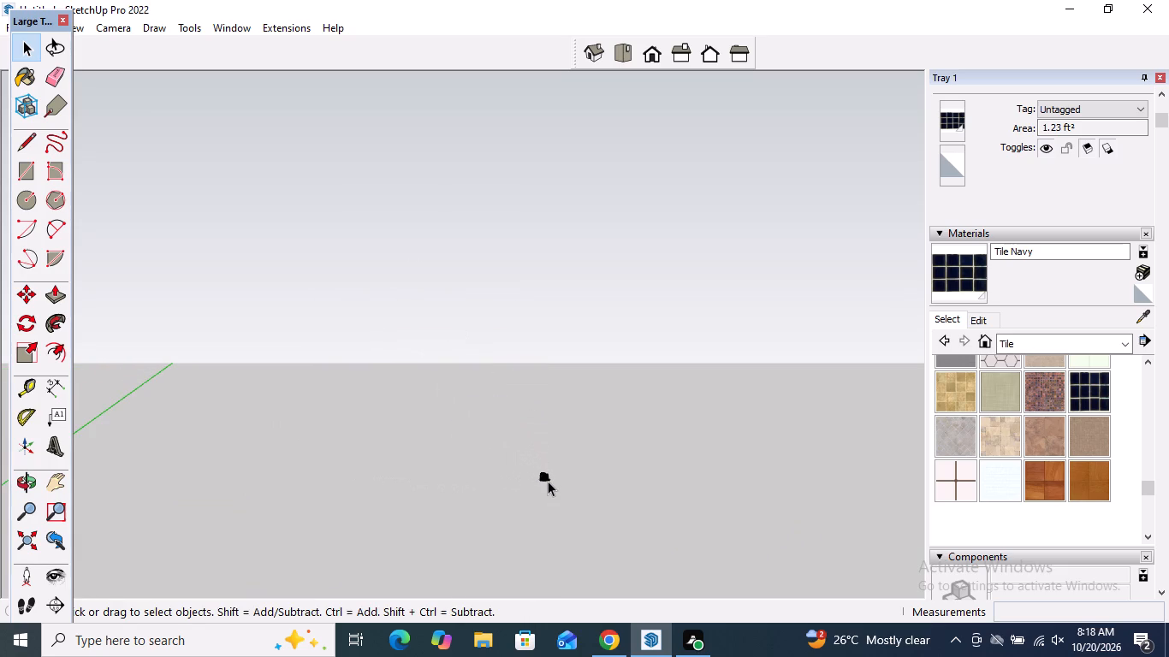
scroll(548, 481, down, 15)
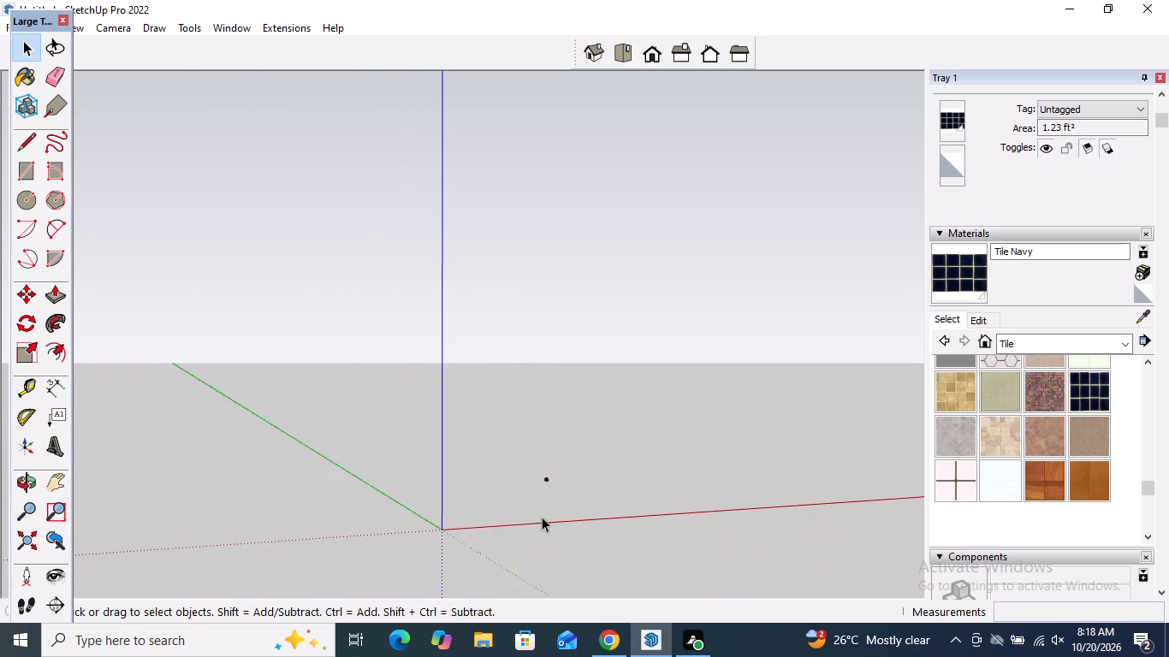
Select the whole house and move it about 3101' to a position near the axes origin.
scroll(533, 467, up, 5)
scroll(560, 480, up, 20)
scroll(560, 480, up, 1)
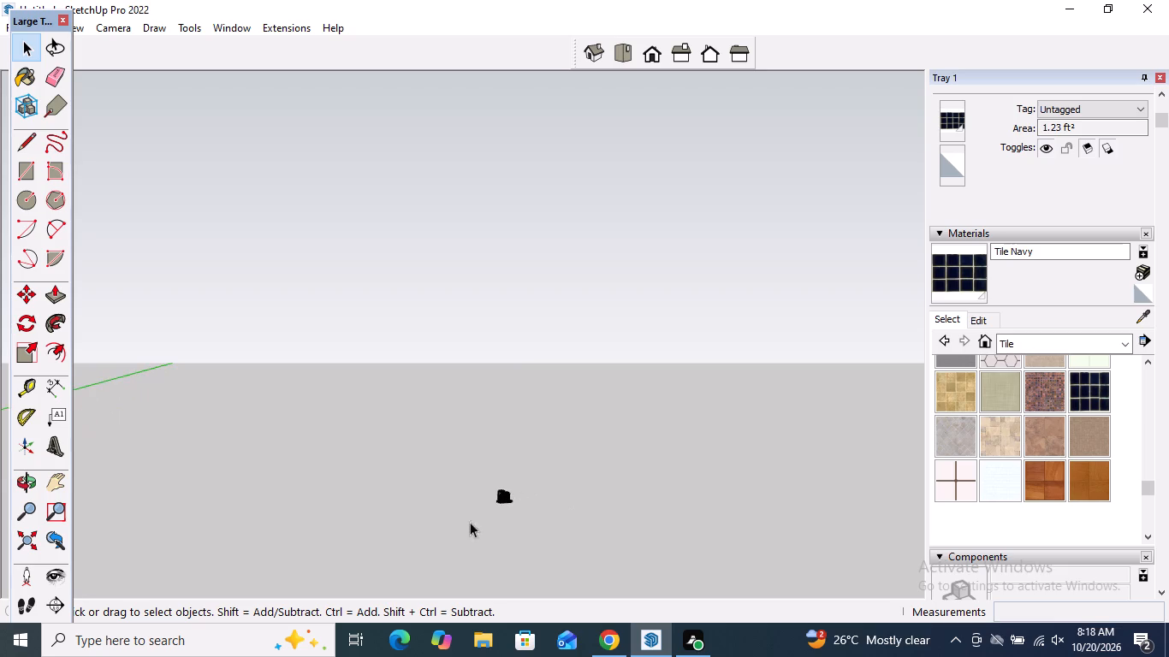
scroll(458, 522, up, 6)
scroll(489, 487, up, 20)
scroll(489, 487, up, 3)
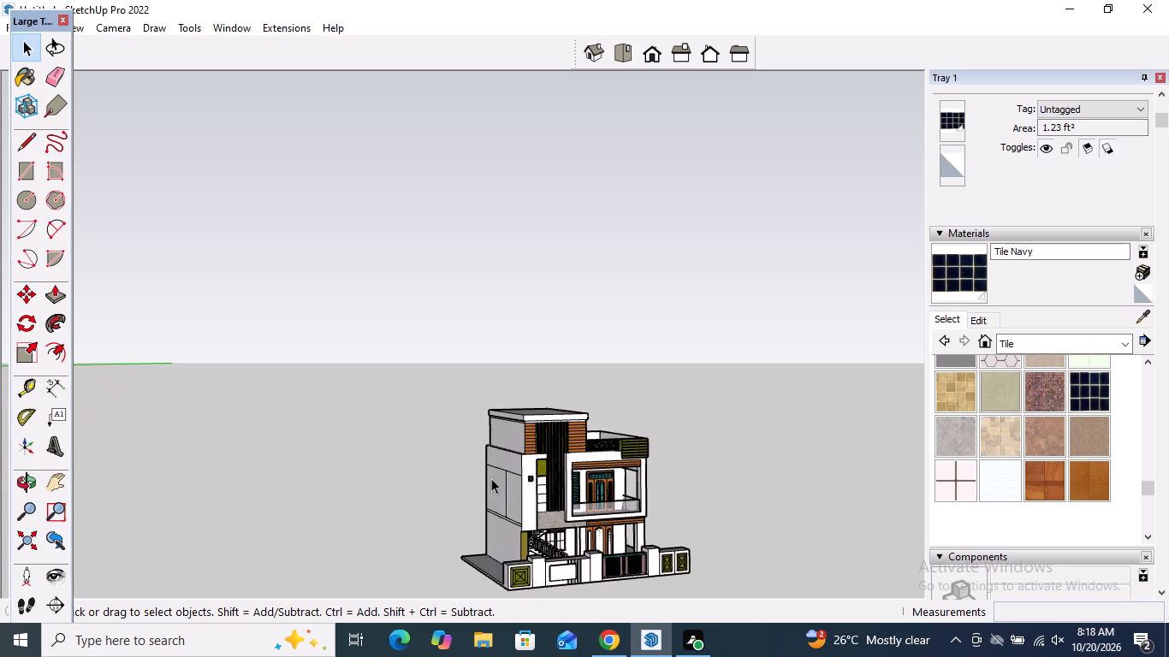
scroll(370, 387, down, 6)
drag(613, 543, 329, 357)
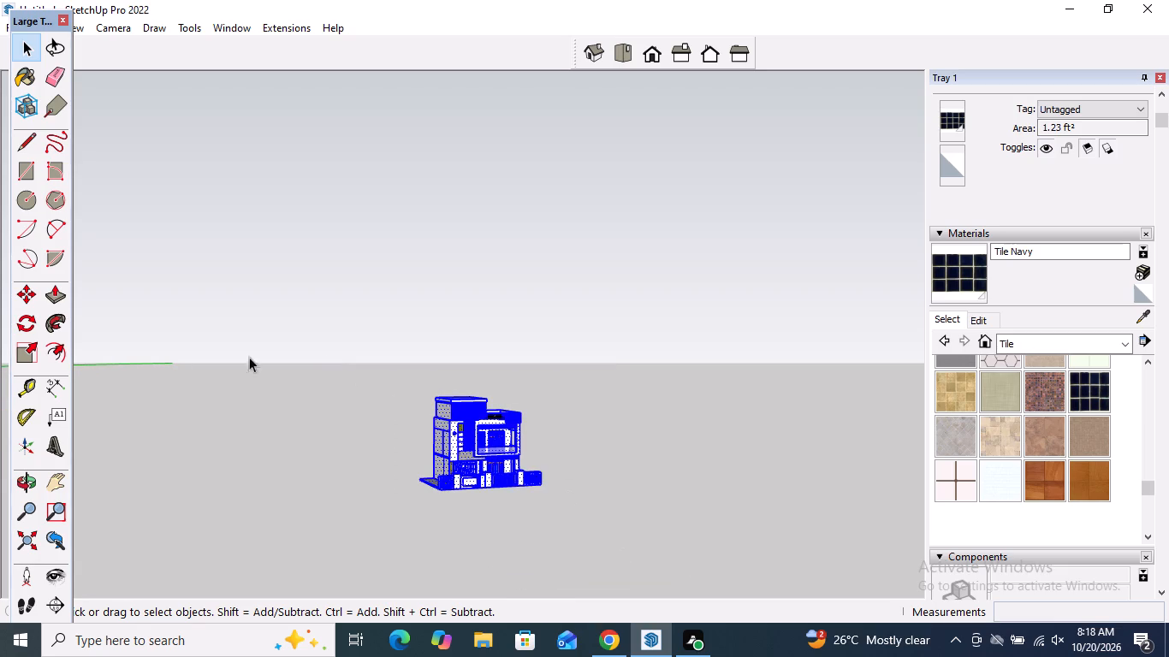
click(19, 291)
scroll(297, 267, down, 6)
drag(366, 402, 367, 415)
scroll(401, 331, down, 20)
scroll(401, 331, down, 15)
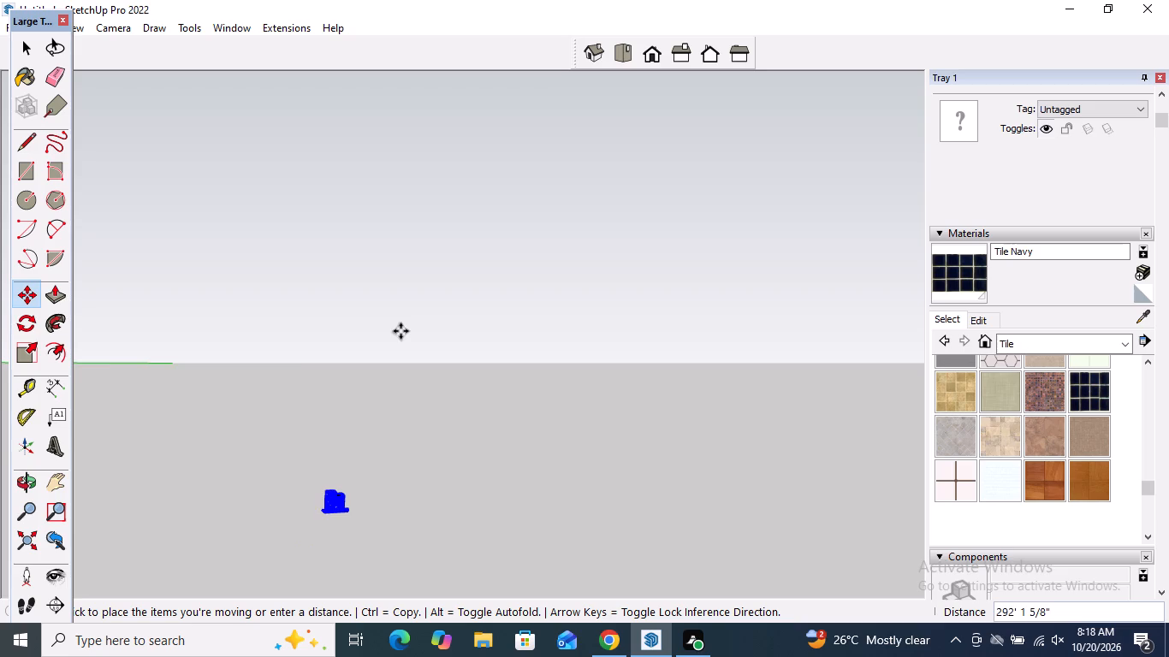
scroll(401, 331, down, 4)
scroll(414, 438, down, 7)
scroll(396, 465, down, 20)
scroll(396, 465, down, 6)
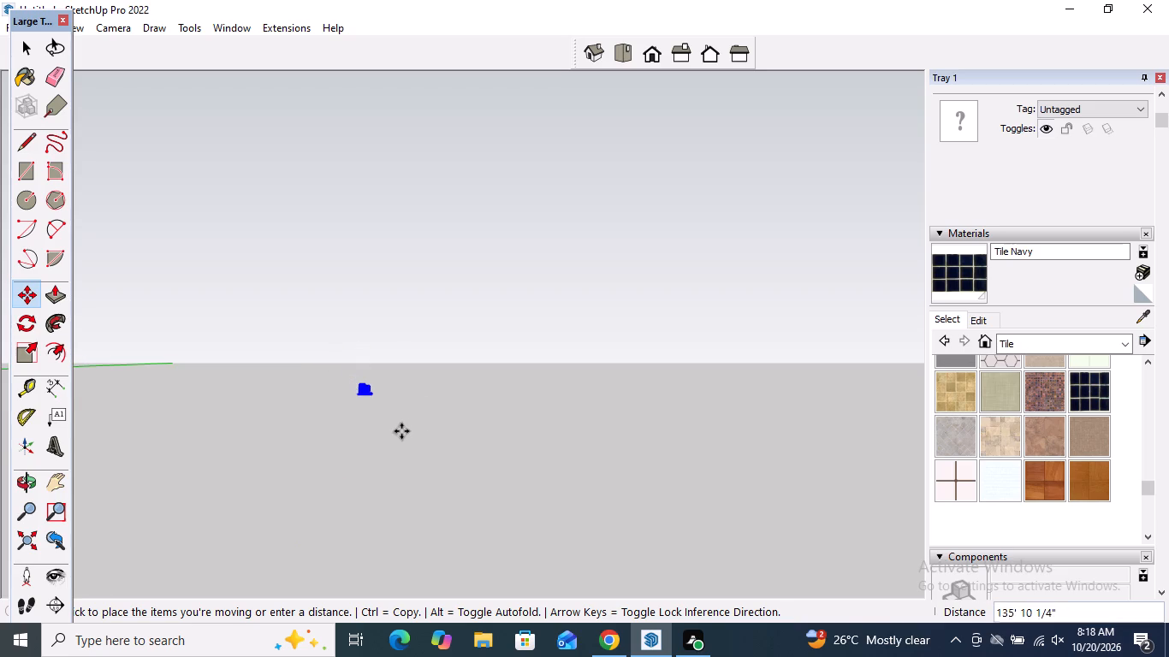
scroll(401, 431, down, 20)
scroll(401, 431, down, 8)
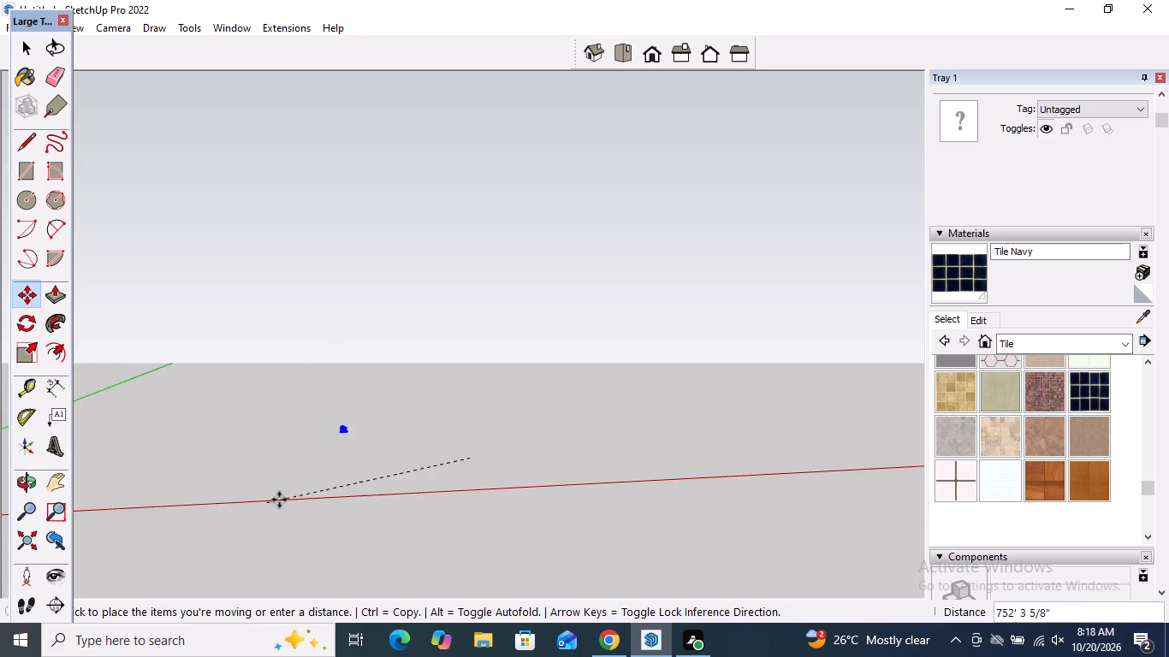
scroll(344, 476, down, 18)
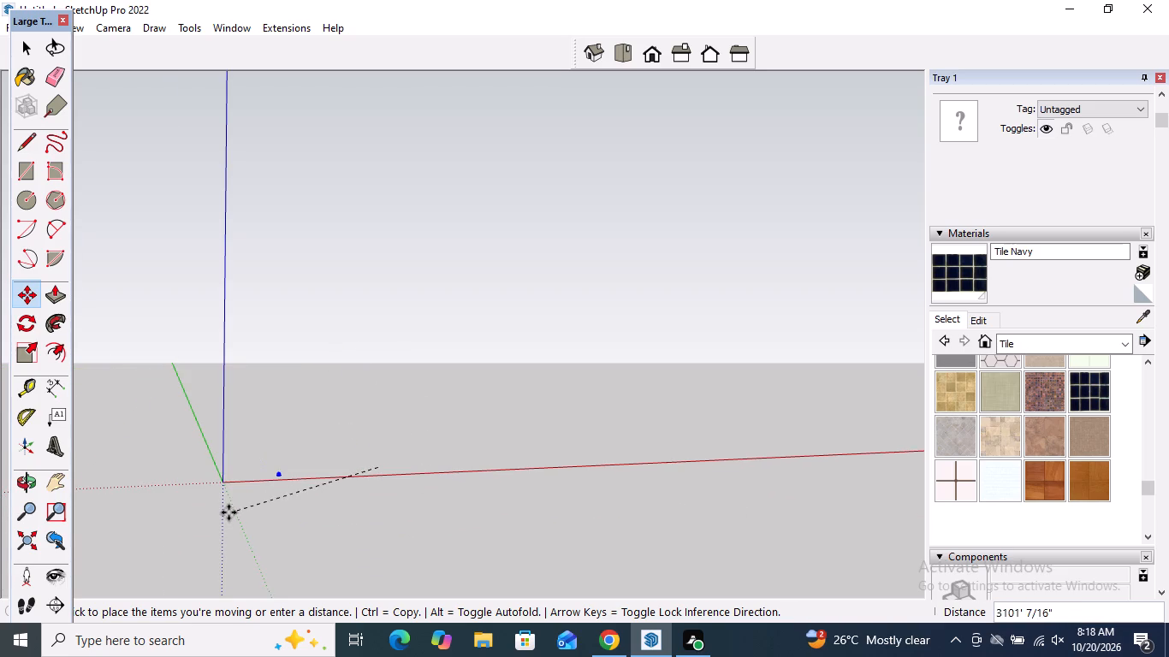
click(228, 510)
scroll(277, 462, up, 17)
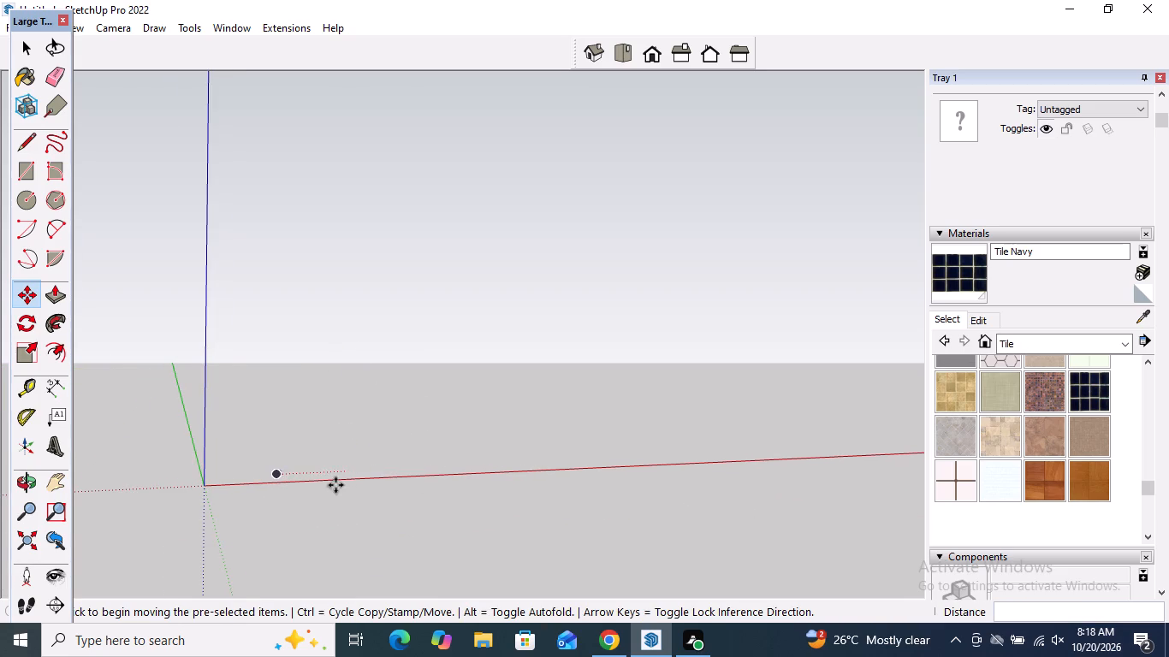
key(space)
Clear the selection and examine the house front, balcony, boundary wall and gate at its new location.
scroll(265, 480, up, 15)
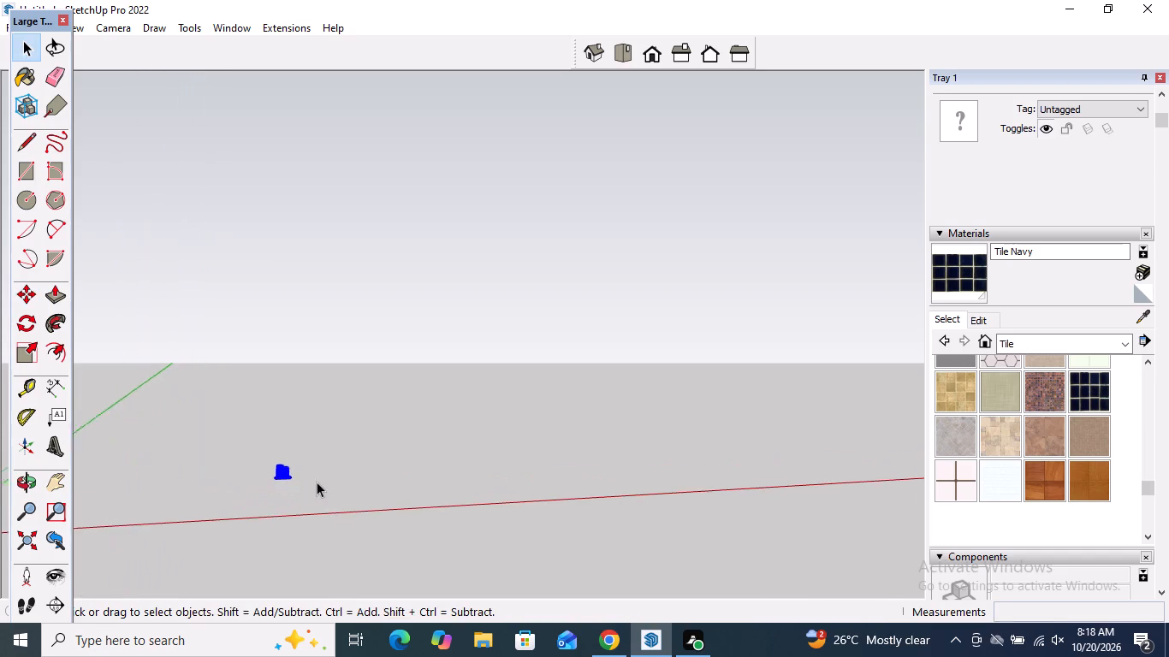
scroll(317, 482, up, 2)
click(323, 472)
scroll(261, 476, up, 11)
scroll(270, 482, up, 13)
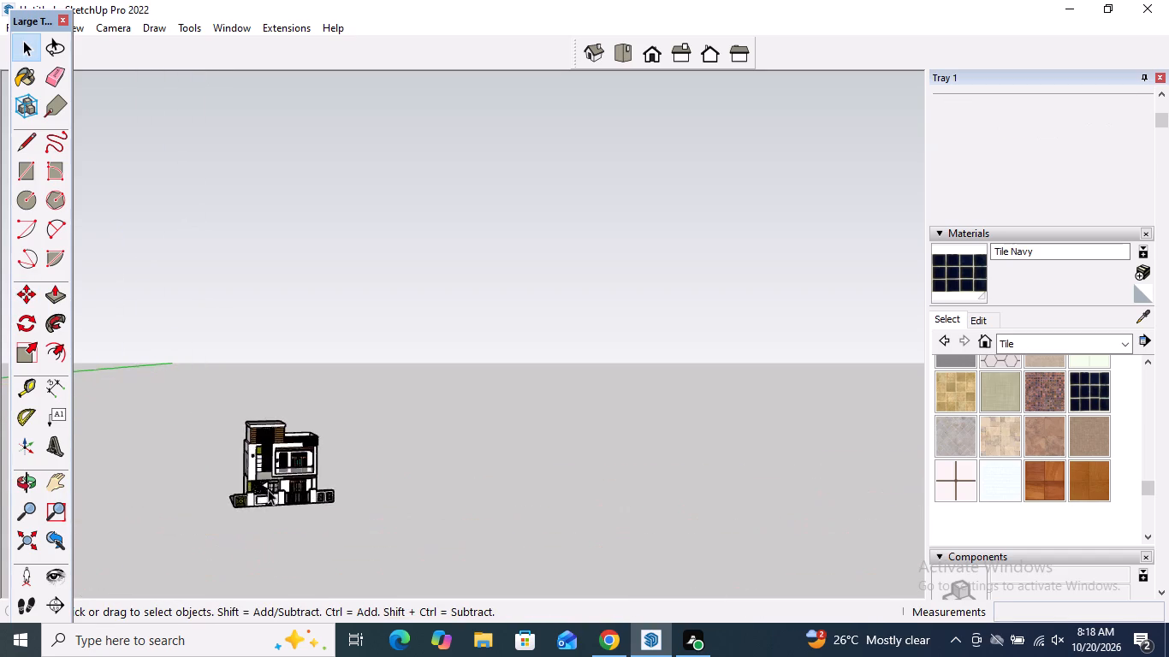
scroll(268, 489, up, 15)
middle_drag(359, 438, 386, 423)
scroll(422, 423, down, 6)
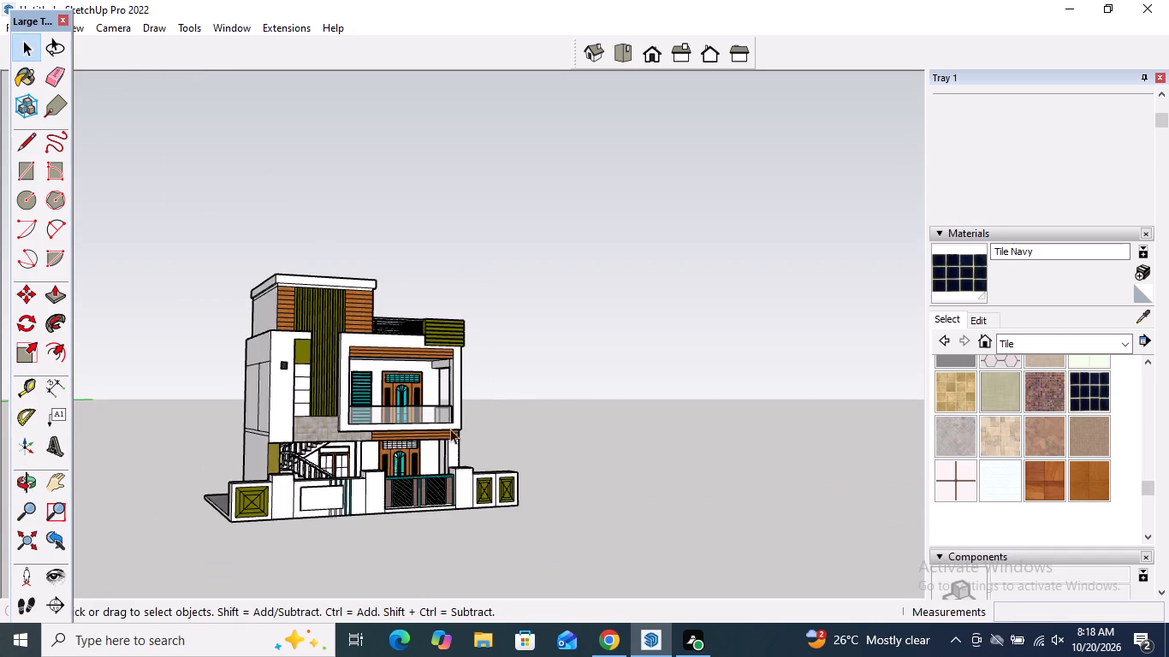
middle_drag(450, 453, 218, 465)
scroll(329, 453, up, 11)
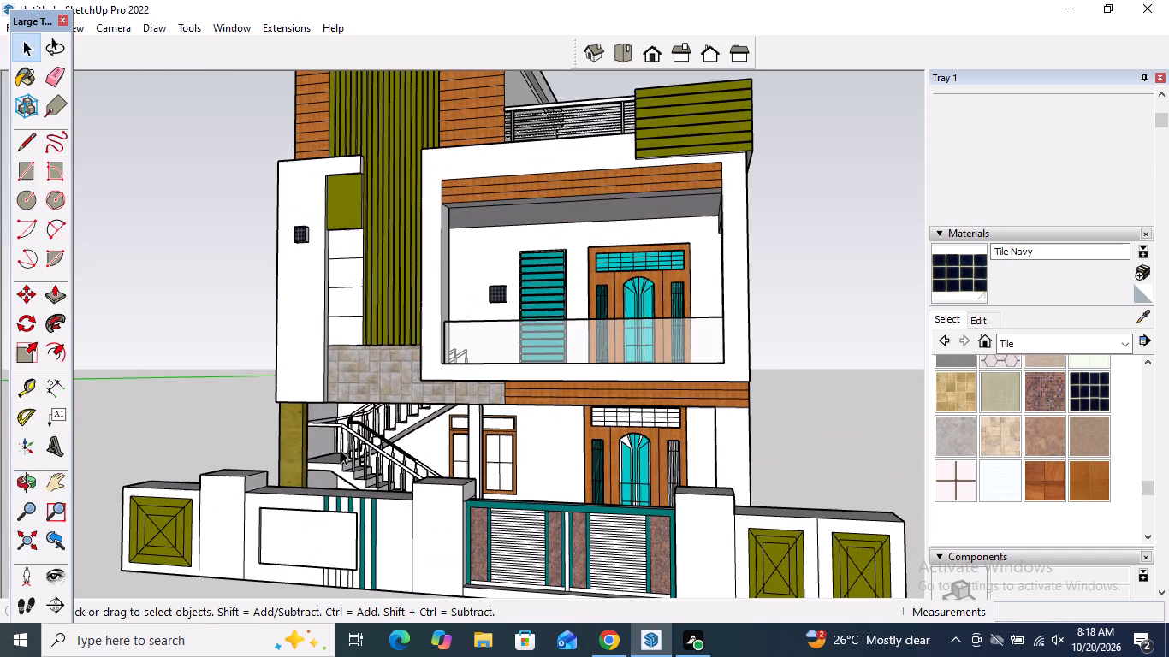
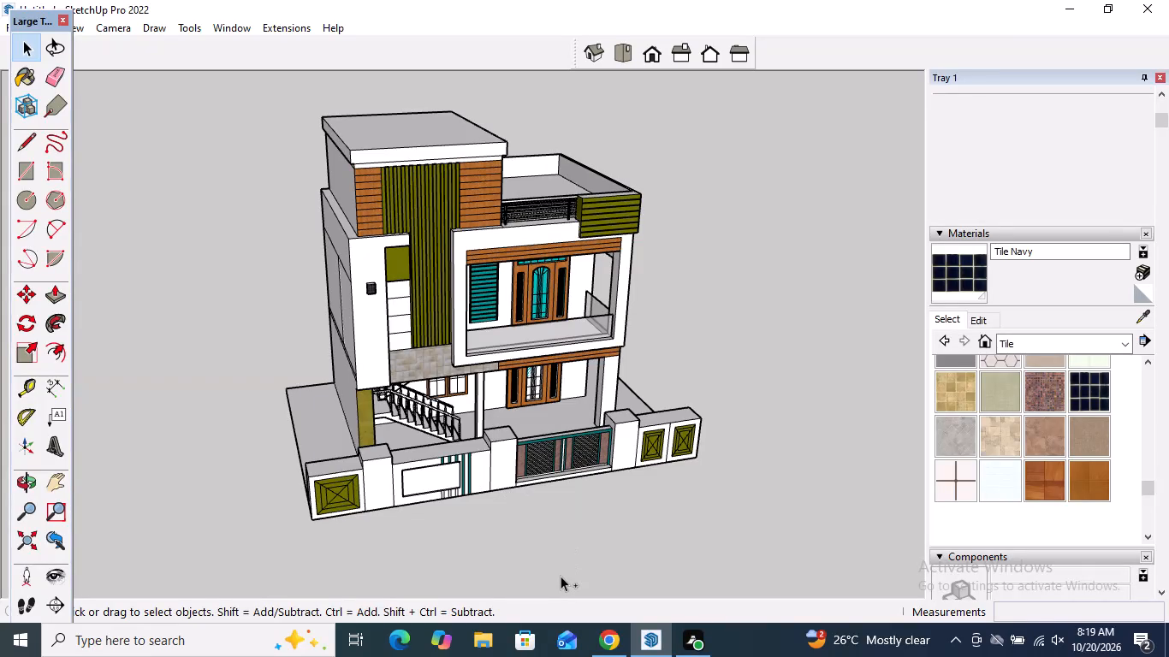
Save the house model in the Documents folder as "Modern Contemporary G+1 Duplex House Front Elevation Design", in SketchUp Models (*.skp) format.
key(ctrl+s)
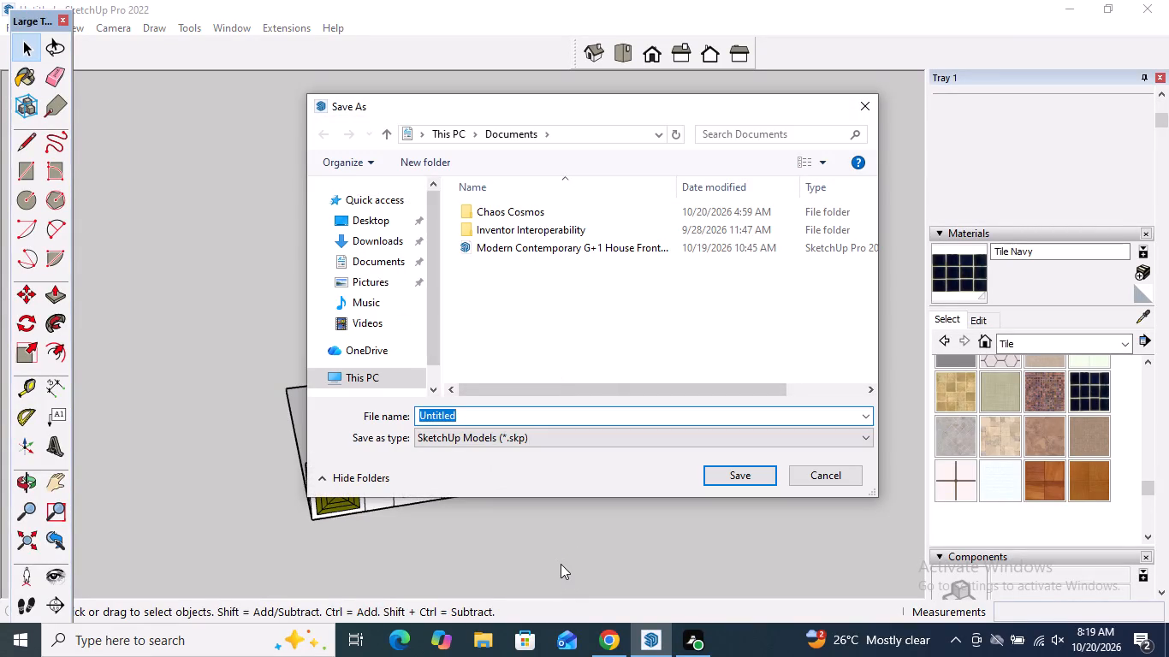
key(Delete)
key(ctrl+v)
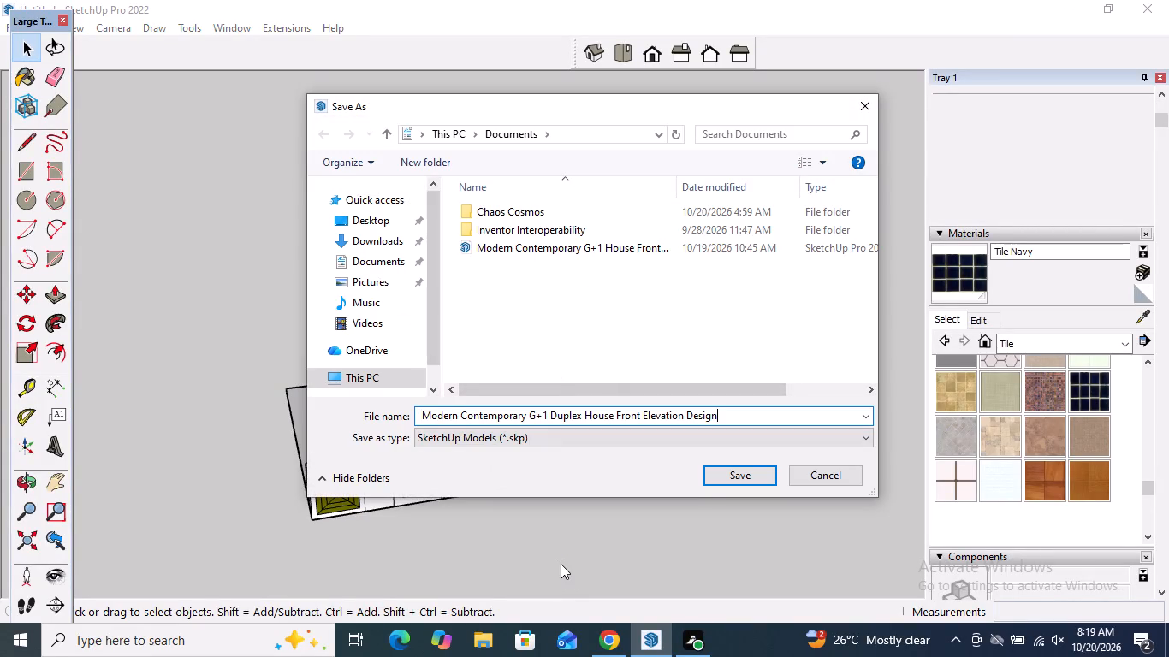
click(751, 482)
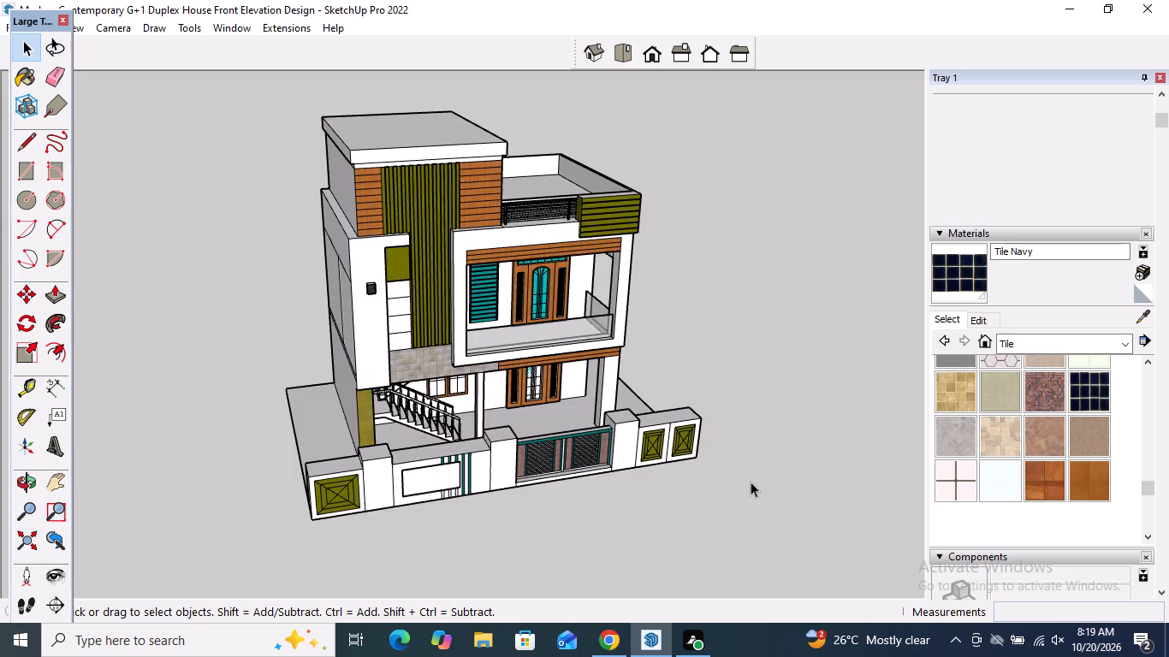
key(ctrl+s)
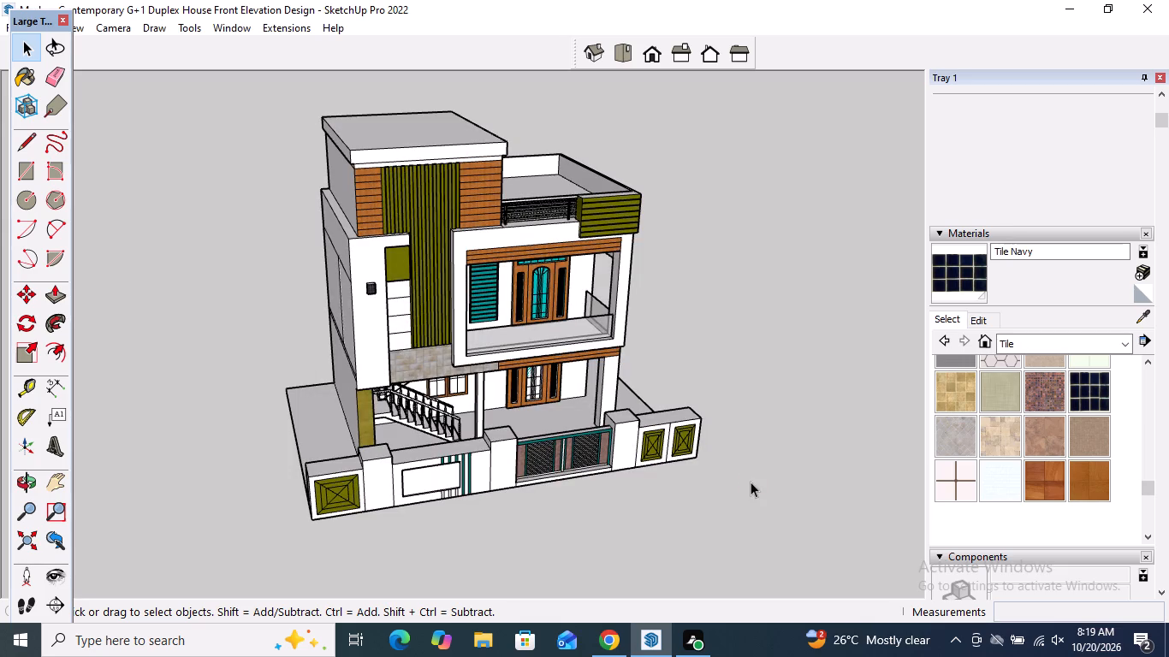